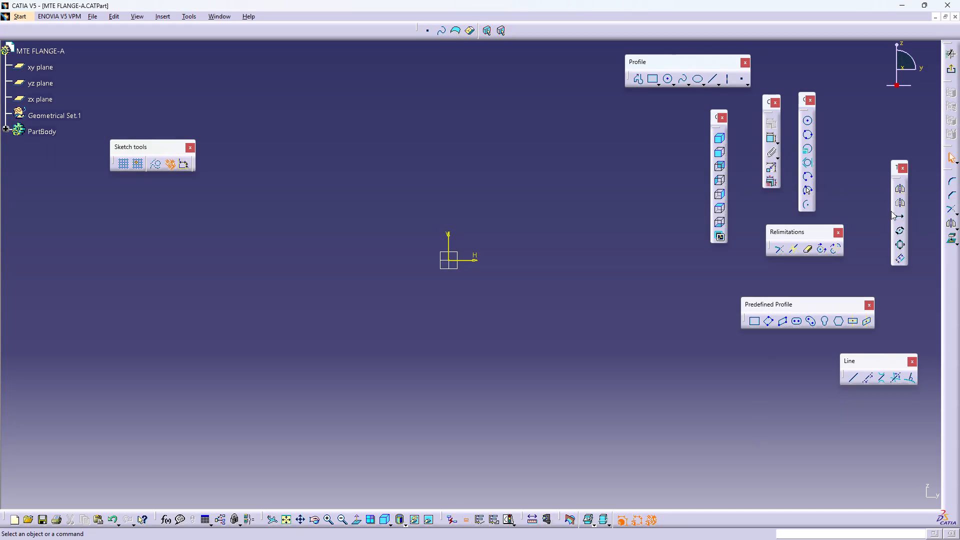
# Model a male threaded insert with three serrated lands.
# Start a Profile in the sketch with its first point on the horizontal axis at H -7.04 mm, V 0 mm.
pyautogui.click(636, 79)
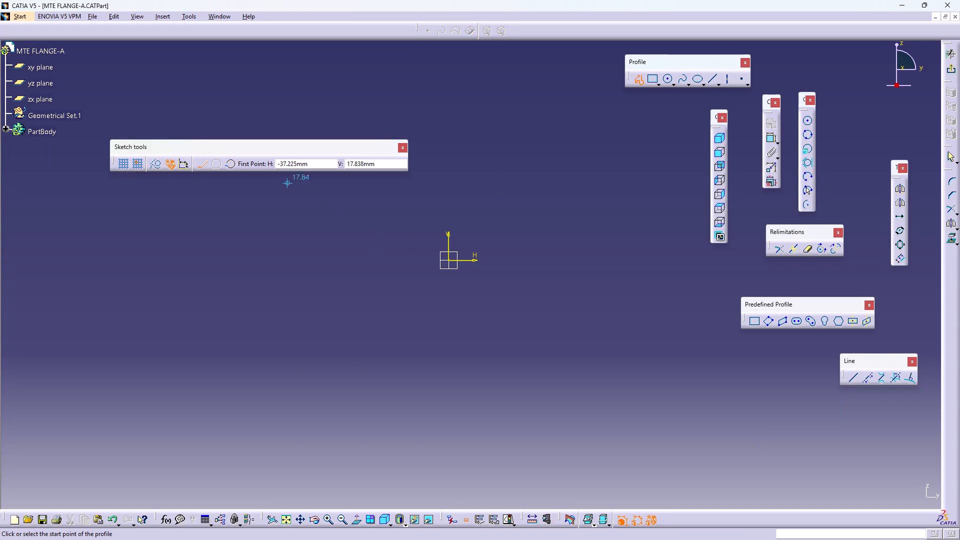
pyautogui.moveTo(309, 165); pyautogui.dragTo(298, 165)
pyautogui.moveTo(298, 165); pyautogui.dragTo(258, 169)
pyautogui.press('-')
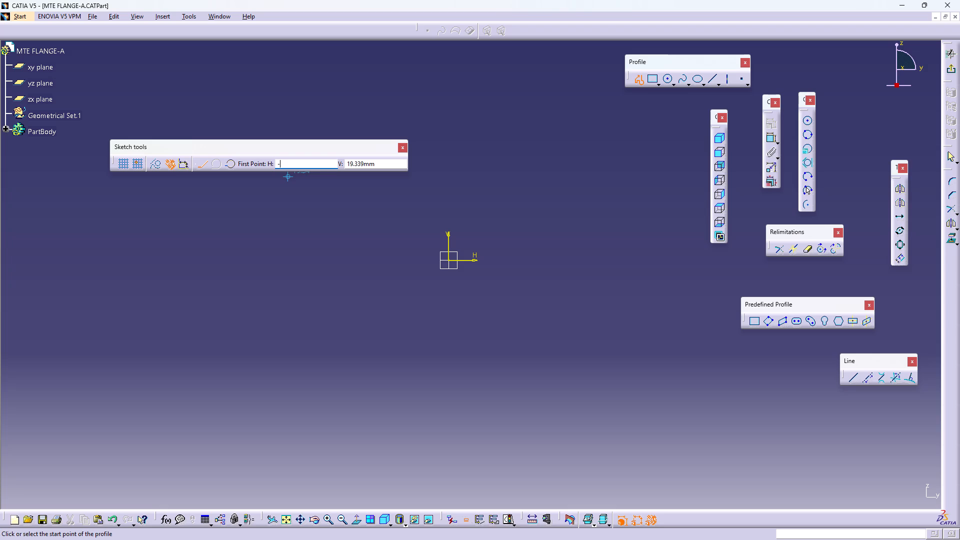
pyautogui.moveTo(322, 162); pyautogui.dragTo(246, 166)
pyautogui.click(312, 163)
pyautogui.moveTo(312, 163); pyautogui.dragTo(280, 171)
pyautogui.write('7.4')
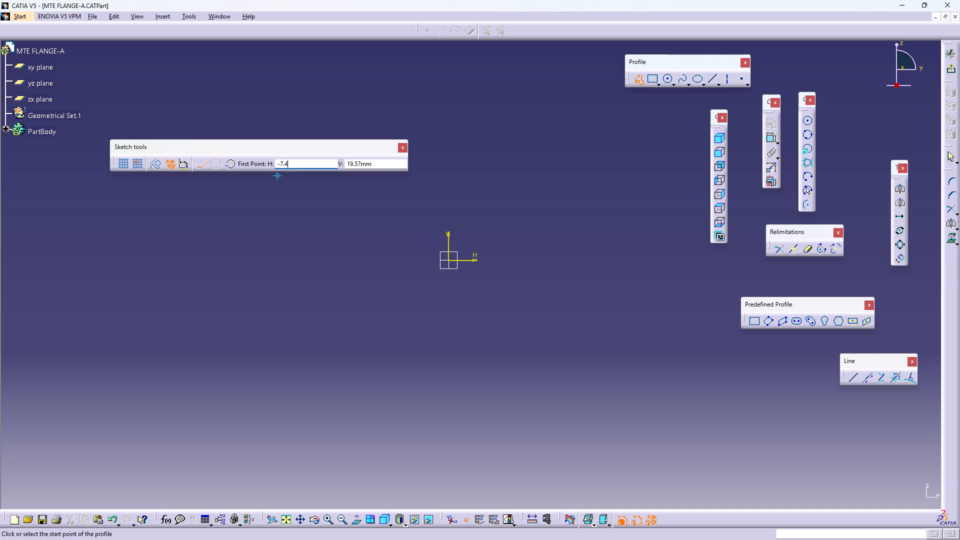
pyautogui.press('BackSpace')
pyautogui.write('04')
pyautogui.press('Return')
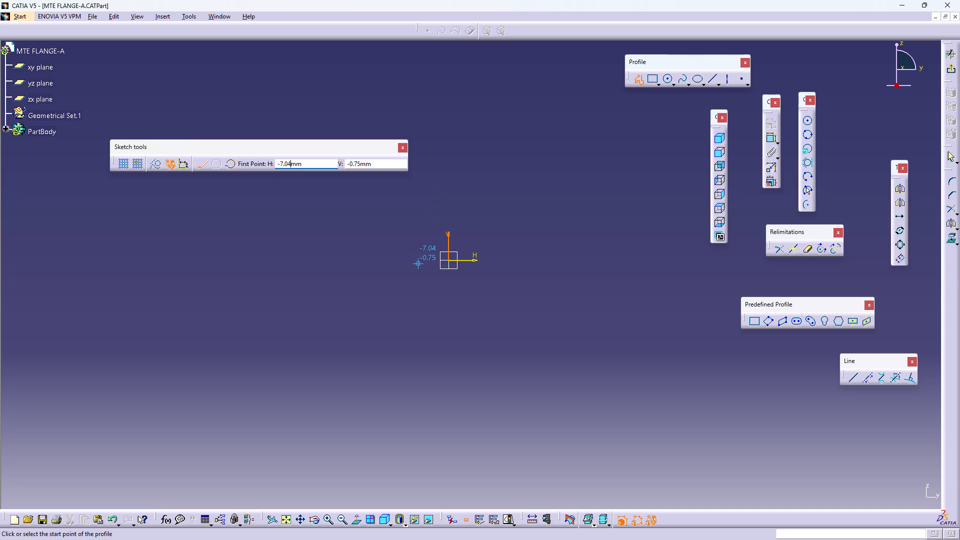
pyautogui.click(422, 260)
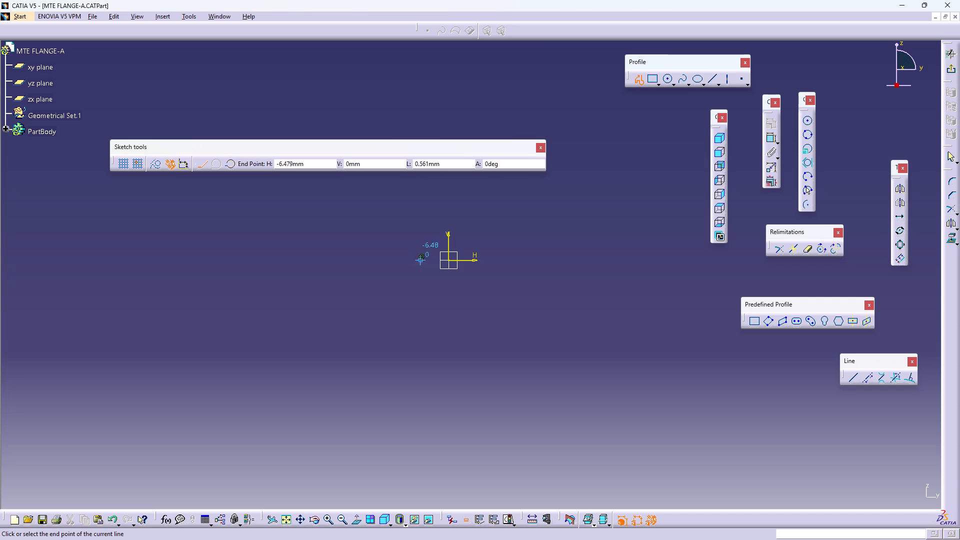
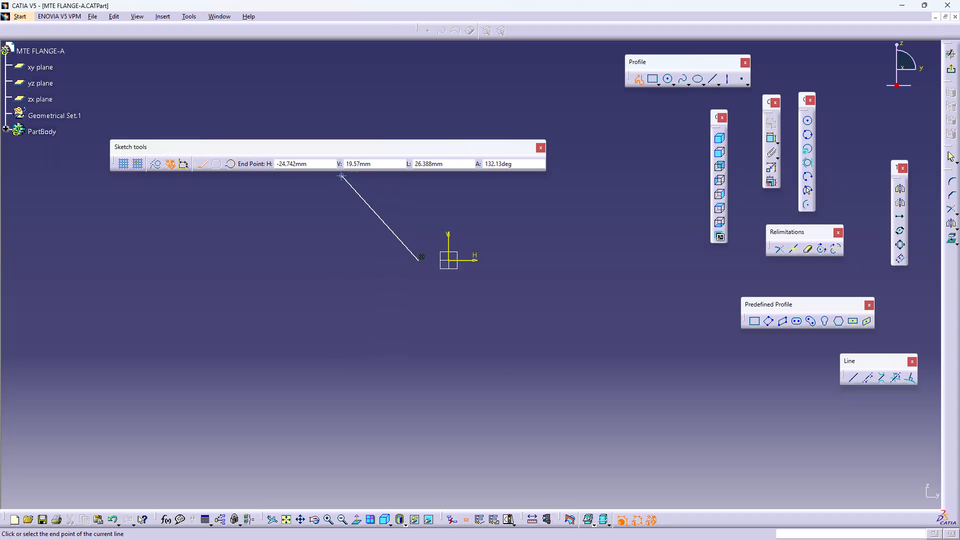
# Draw the first profile line vertically upward from the start point, ending at V 14.6 mm.
pyautogui.moveTo(313, 159); pyautogui.dragTo(284, 166)
pyautogui.click(310, 165)
pyautogui.moveTo(310, 165); pyautogui.dragTo(276, 171)
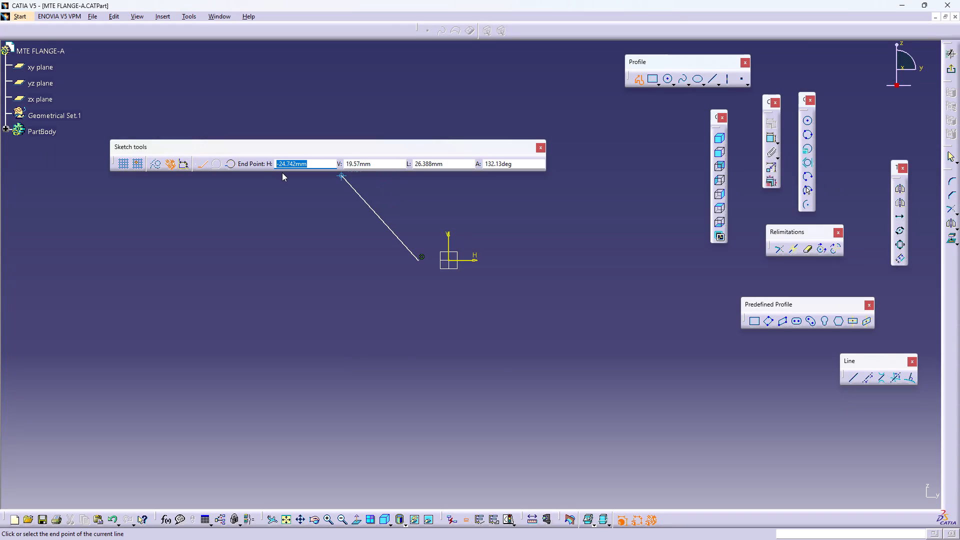
pyautogui.click(375, 160)
pyautogui.moveTo(378, 163); pyautogui.dragTo(370, 164)
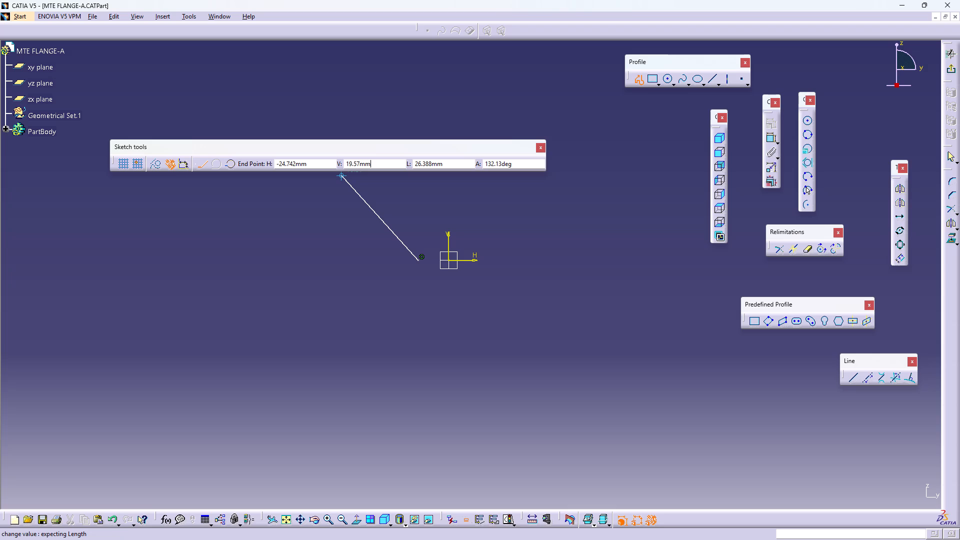
pyautogui.moveTo(370, 164); pyautogui.dragTo(344, 168)
pyautogui.write('14.6')
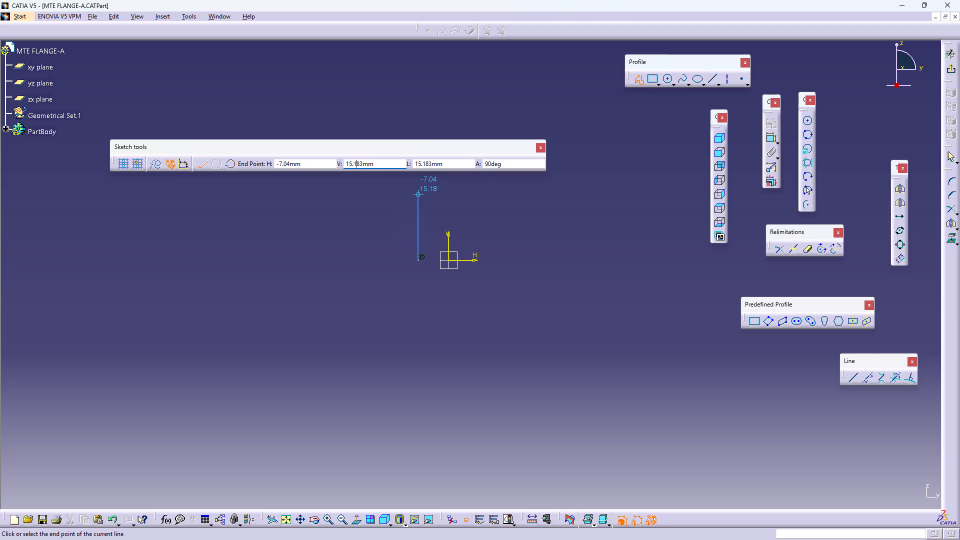
pyautogui.moveTo(378, 165); pyautogui.dragTo(304, 169)
pyautogui.write('14.6')
pyautogui.press('Return')
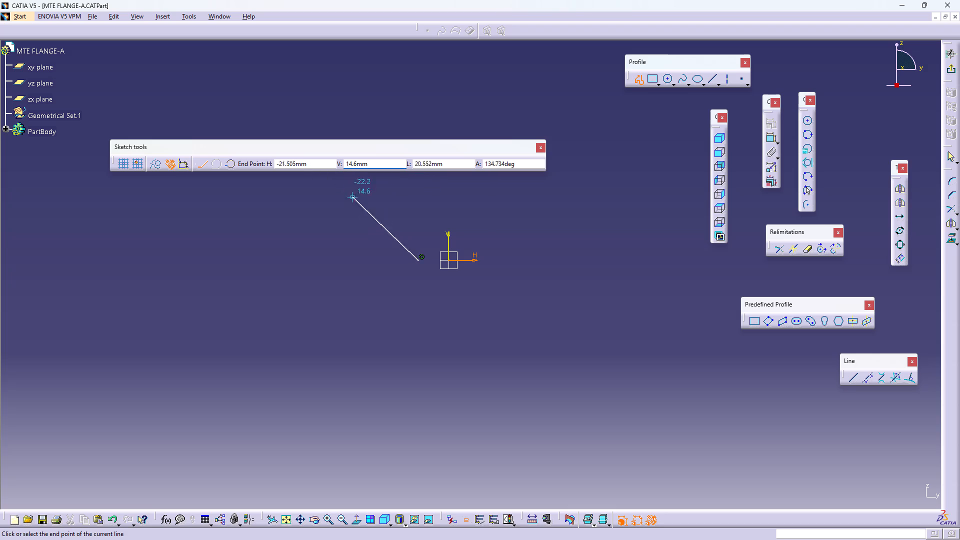
pyautogui.click(419, 194)
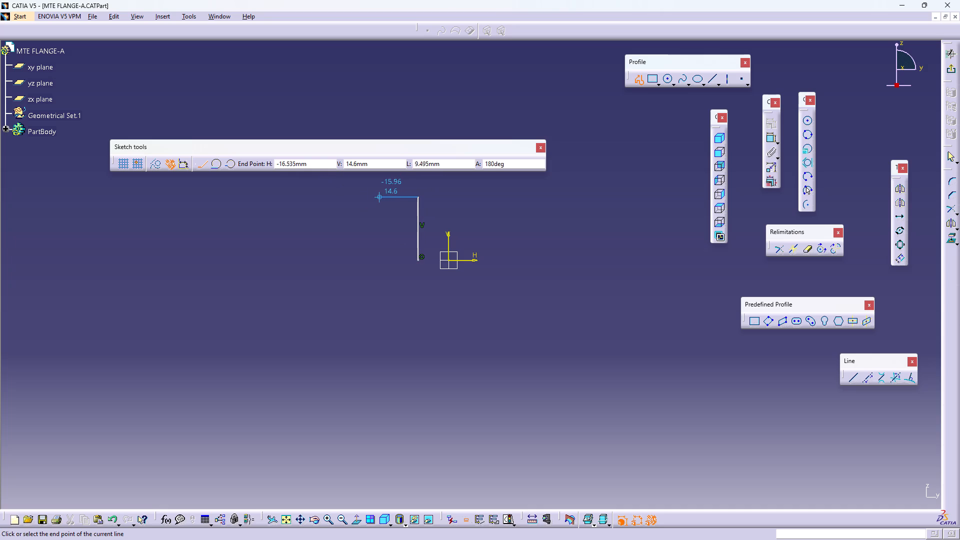
# Add a horizontal profile line away from the vertical axis, setting its end point to H -25.8/2 mm.
pyautogui.moveTo(312, 163); pyautogui.dragTo(275, 172)
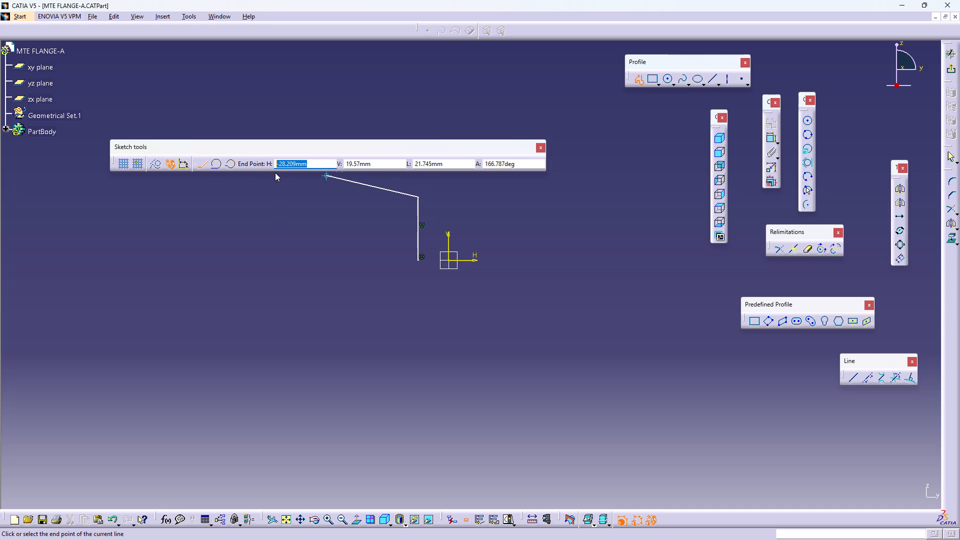
pyautogui.moveTo(275, 172); pyautogui.dragTo(279, 178)
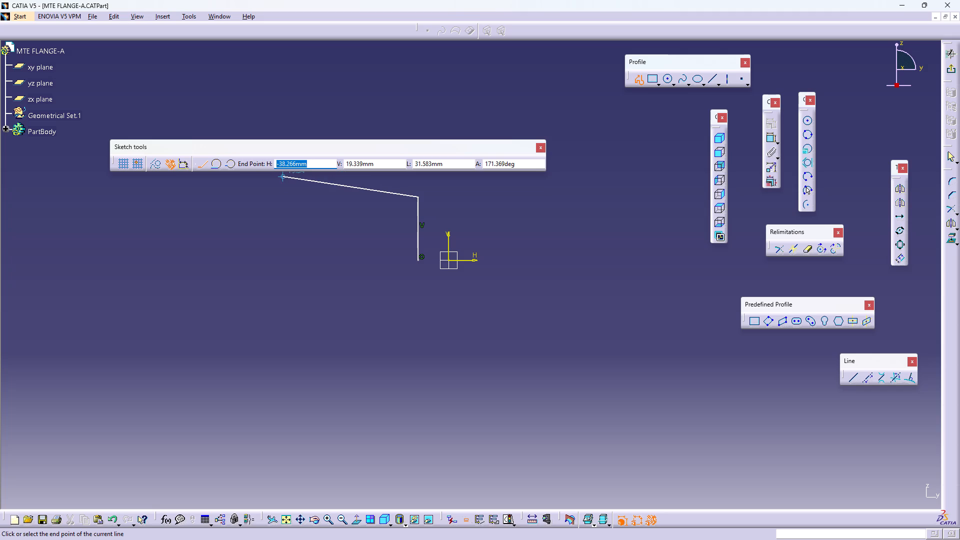
pyautogui.click(277, 162)
pyautogui.click(278, 161)
pyautogui.moveTo(278, 161); pyautogui.dragTo(299, 166)
pyautogui.moveTo(299, 166); pyautogui.dragTo(305, 168)
pyautogui.write('25.8/2')
pyautogui.press('.')
pyautogui.press('BackSpace')
pyautogui.press('Return')
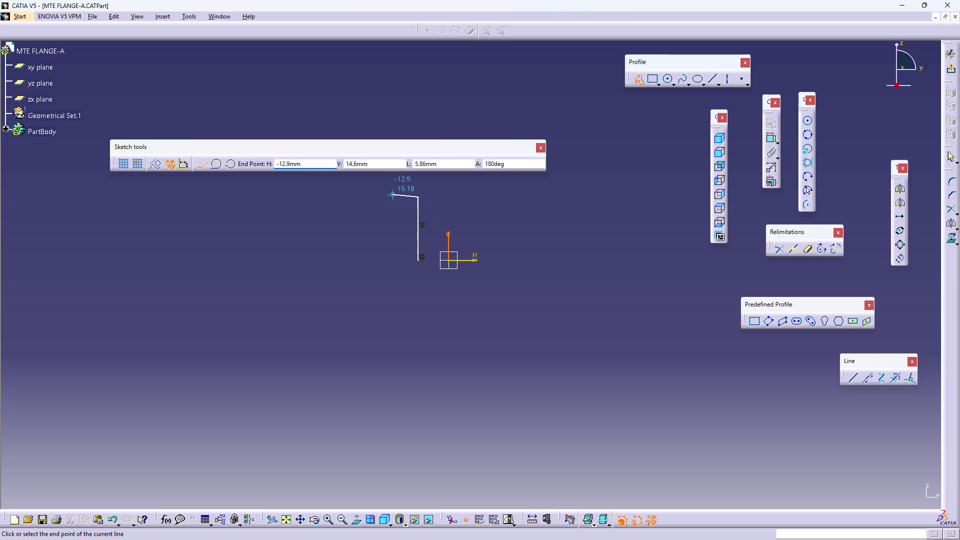
pyautogui.click(336, 199)
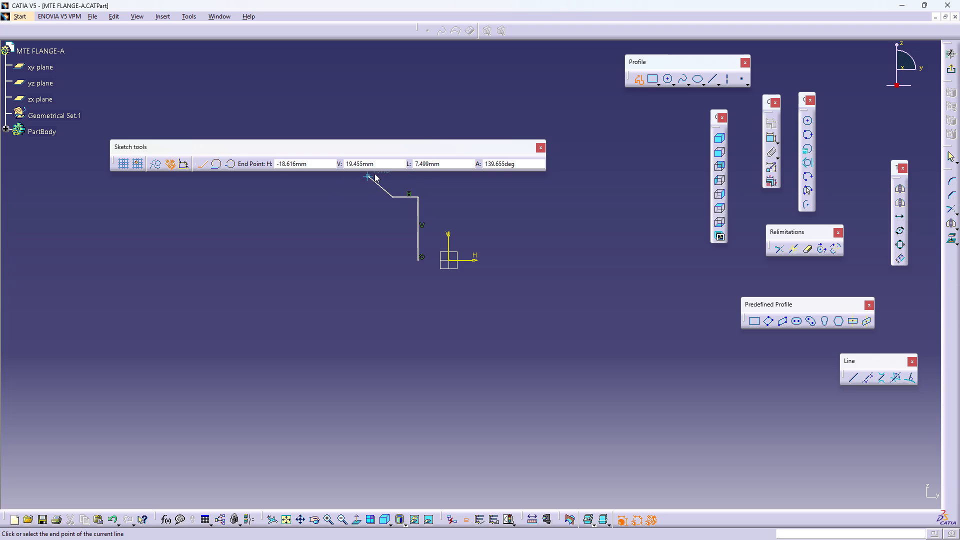
# Add a short vertical profile line upward, ending at V 17.6 mm.
pyautogui.moveTo(375, 164); pyautogui.dragTo(336, 172)
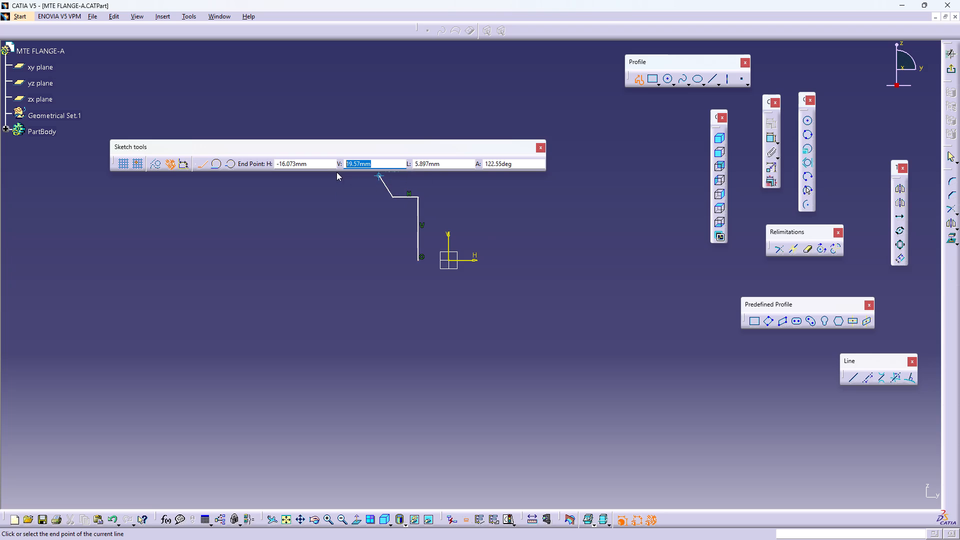
pyautogui.moveTo(336, 172); pyautogui.dragTo(353, 177)
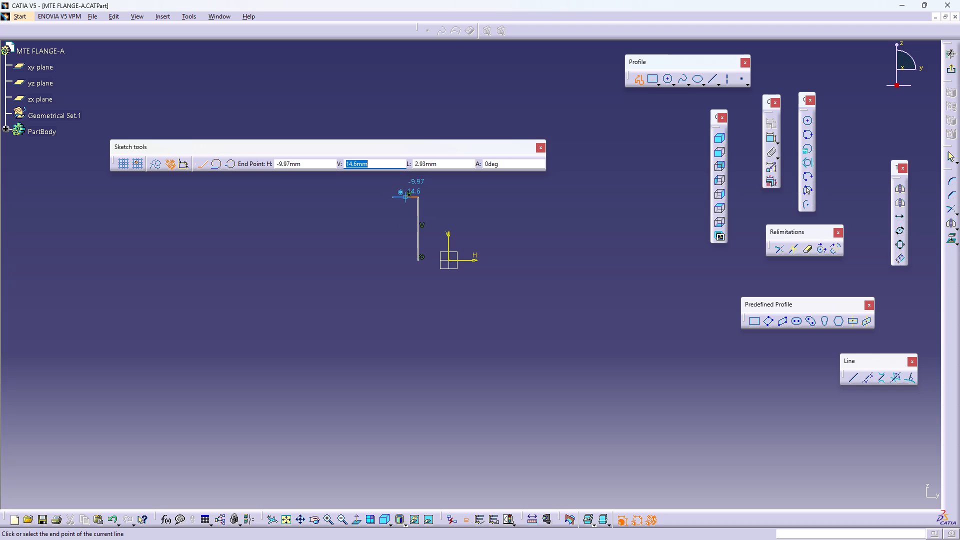
pyautogui.click(377, 165)
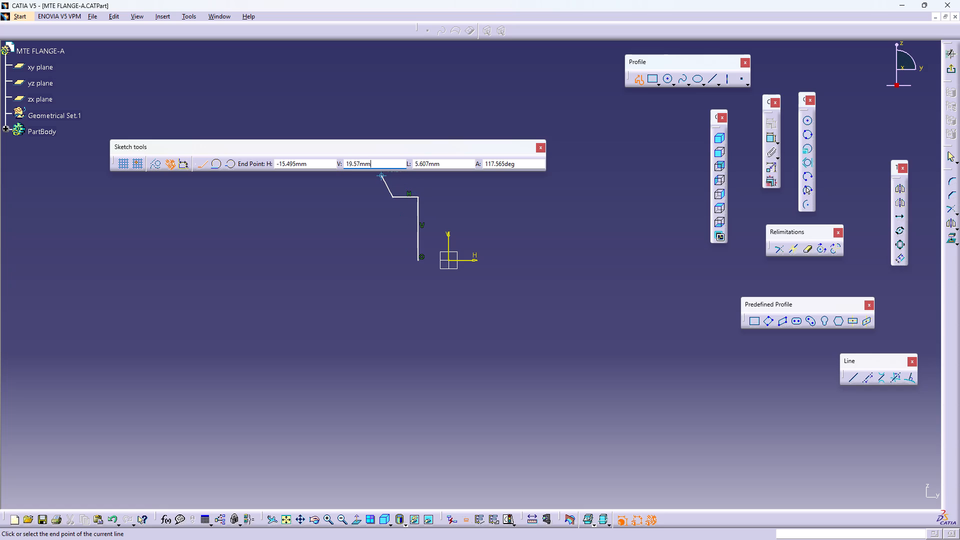
pyautogui.moveTo(377, 165); pyautogui.dragTo(342, 173)
pyautogui.write('17.6')
pyautogui.press('Return')
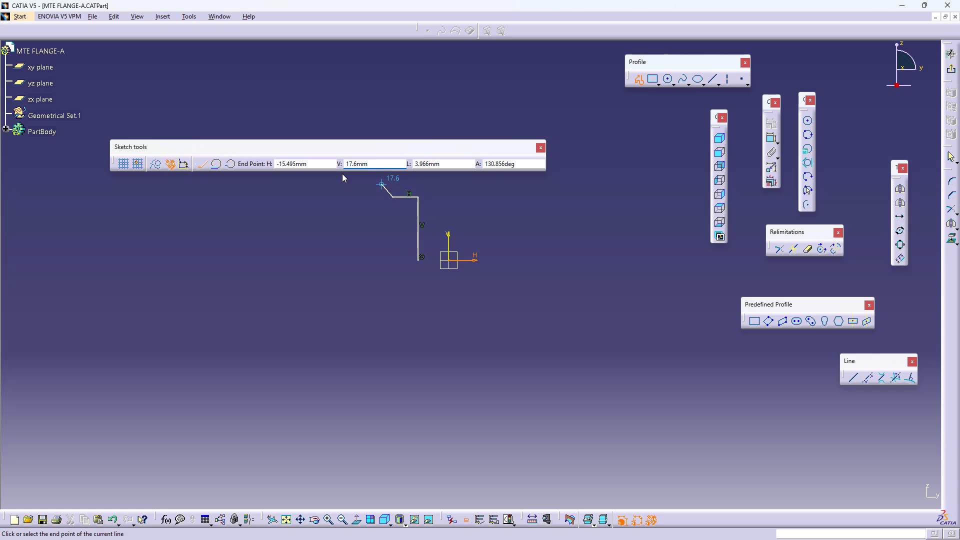
pyautogui.click(391, 180)
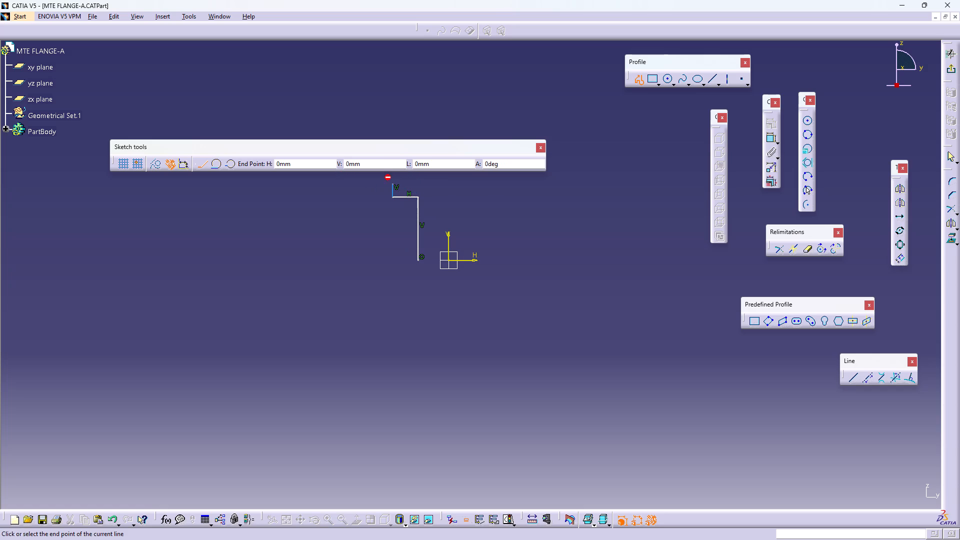
# Add a horizontal profile line back toward the vertical axis, setting its end point to H -21.6/2 mm.
pyautogui.moveTo(435, 181); pyautogui.dragTo(383, 273, button='middle')
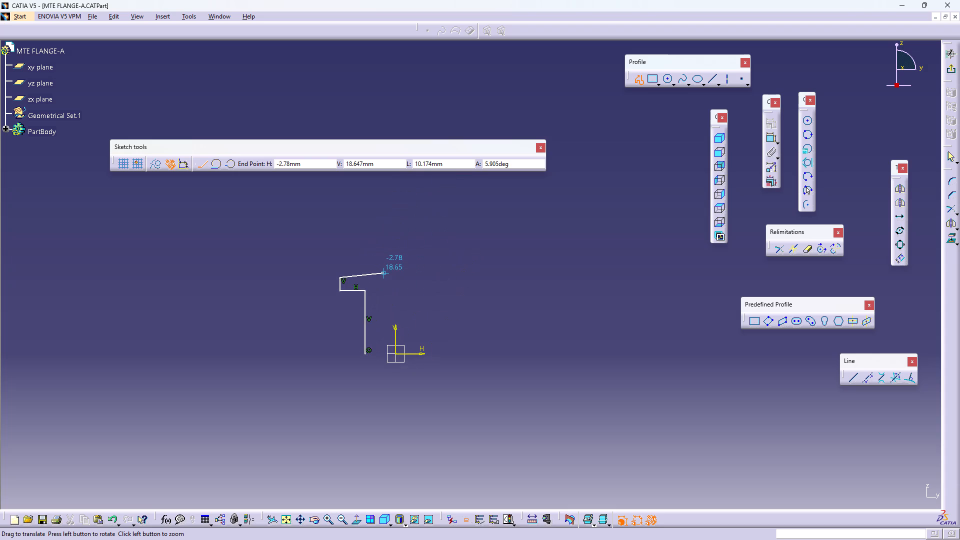
pyautogui.moveTo(383, 273); pyautogui.dragTo(390, 221, button='middle')
pyautogui.rightClick(383, 273)
pyautogui.moveTo(326, 262); pyautogui.dragTo(391, 246, button='middle')
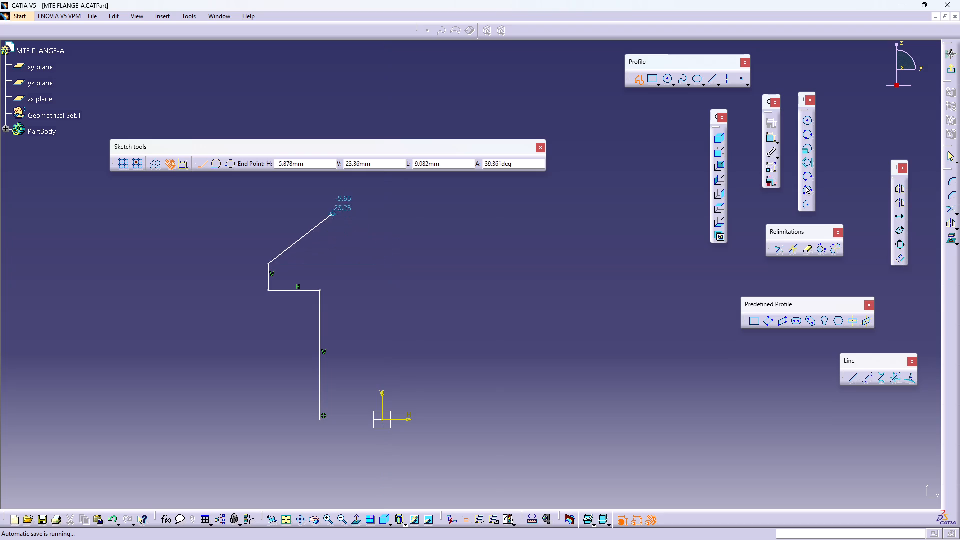
pyautogui.moveTo(306, 163); pyautogui.dragTo(277, 167)
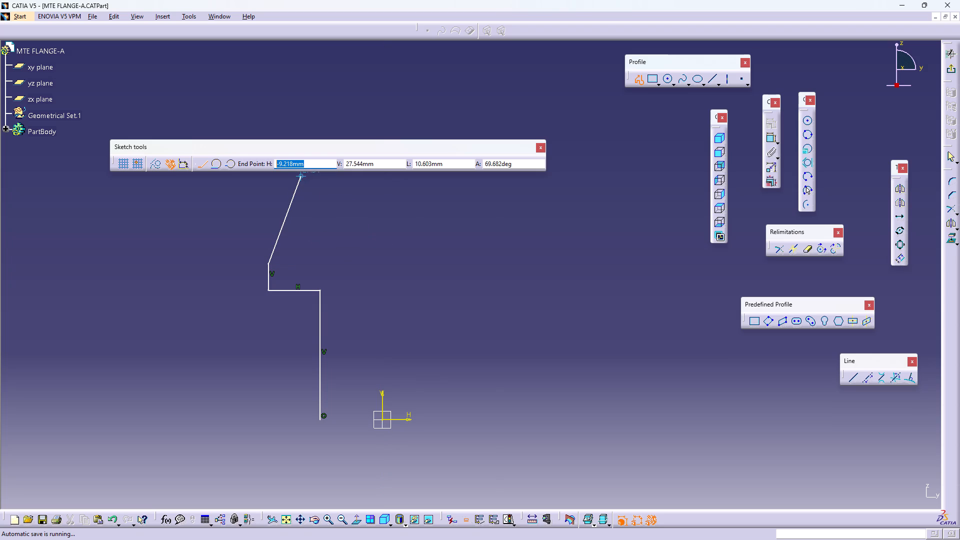
pyautogui.moveTo(277, 167); pyautogui.dragTo(275, 167)
pyautogui.write('21.')
pyautogui.press('6')
pyautogui.write('/2')
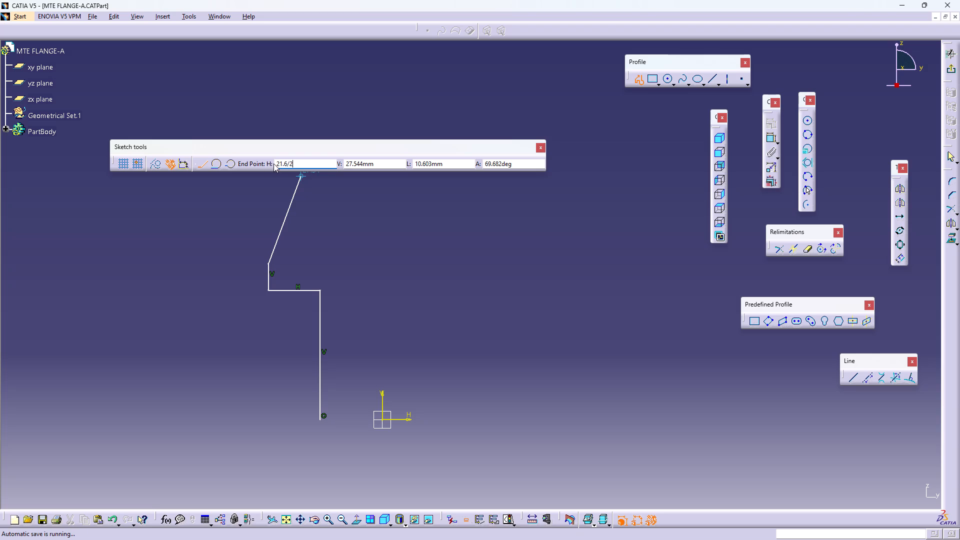
pyautogui.click(275, 163)
pyautogui.press('-')
pyautogui.press('Return')
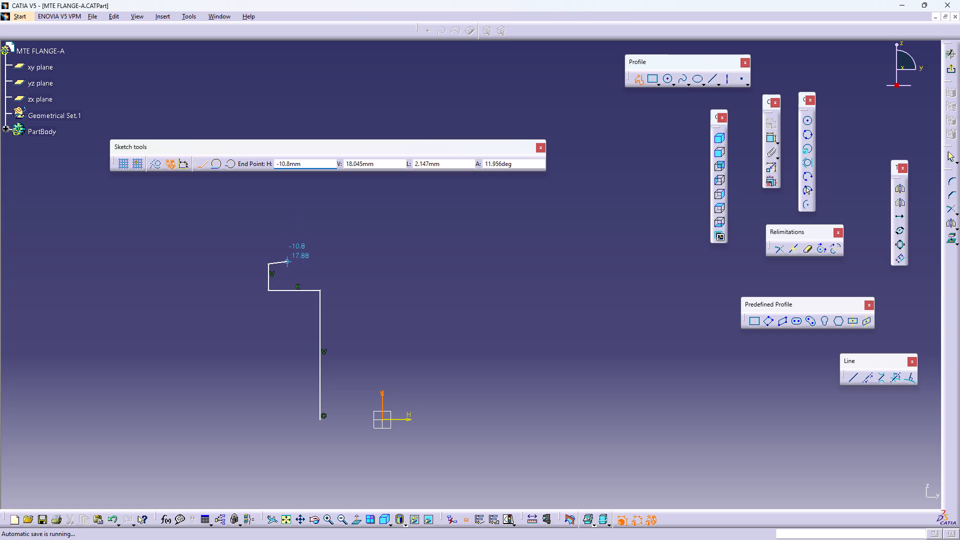
pyautogui.click(333, 265)
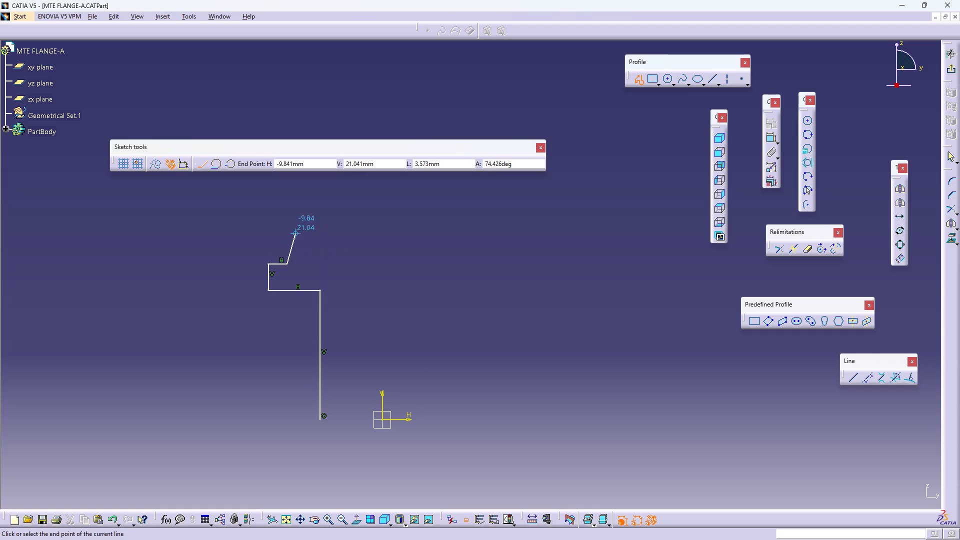
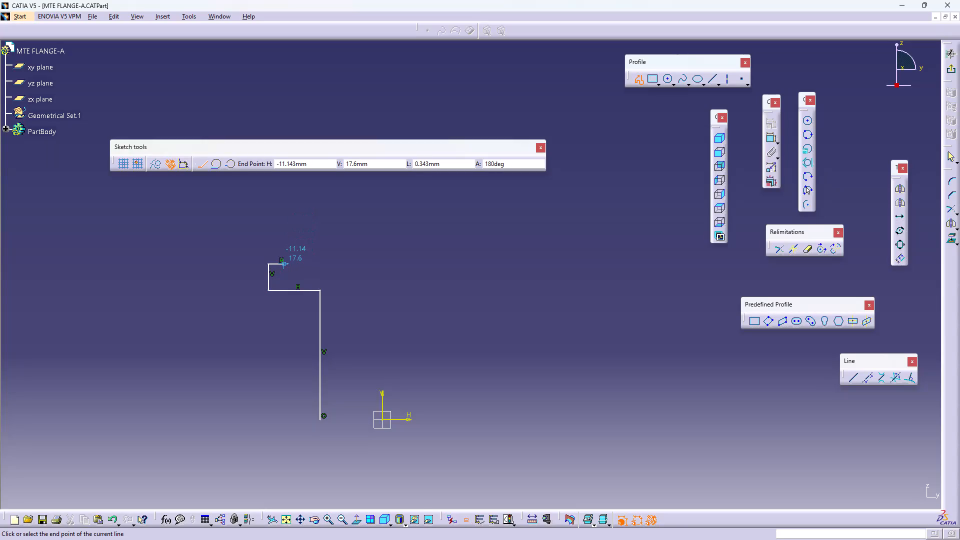
# Add a vertical profile line upward from the last point, setting its end point to V 17.6+4 mm.
pyautogui.moveTo(375, 165); pyautogui.dragTo(327, 168)
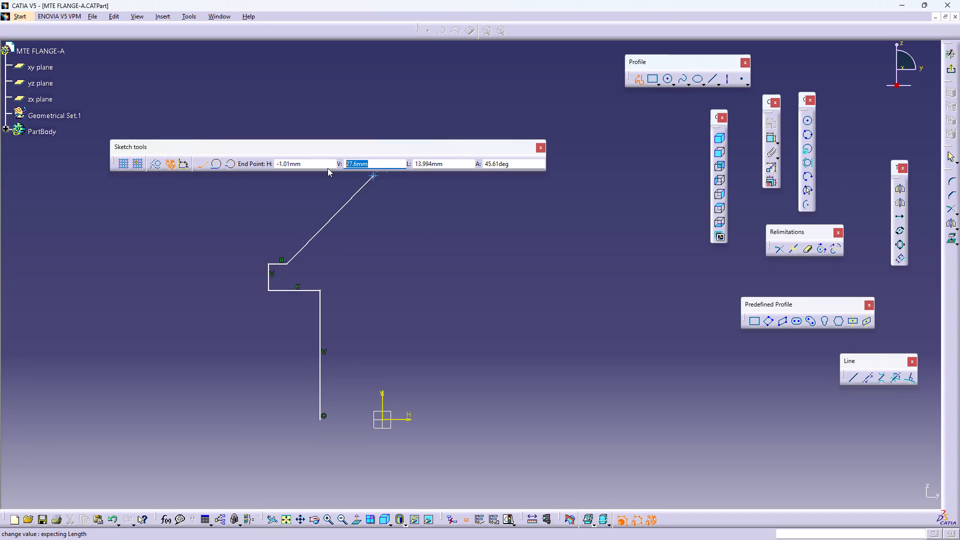
pyautogui.write('17.6+4')
pyautogui.press('Return')
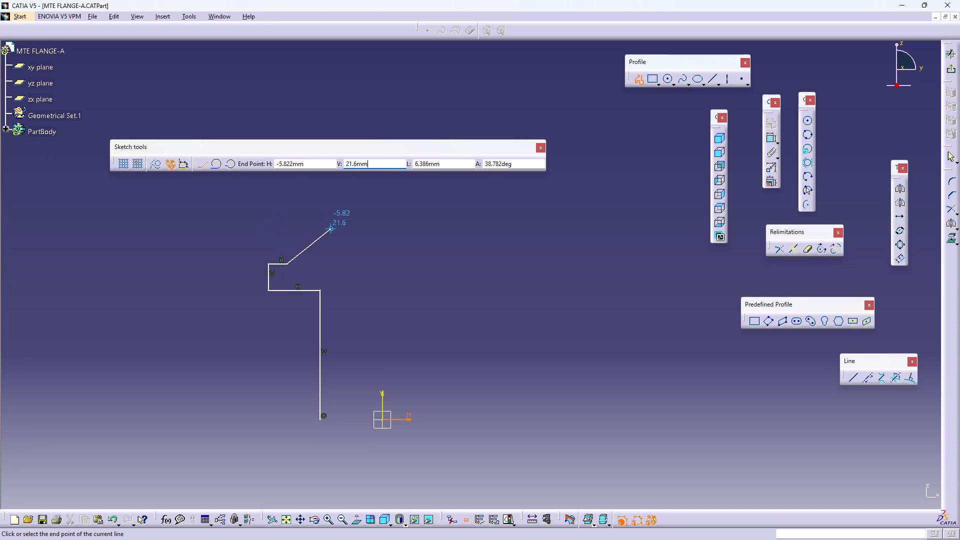
pyautogui.click(287, 228)
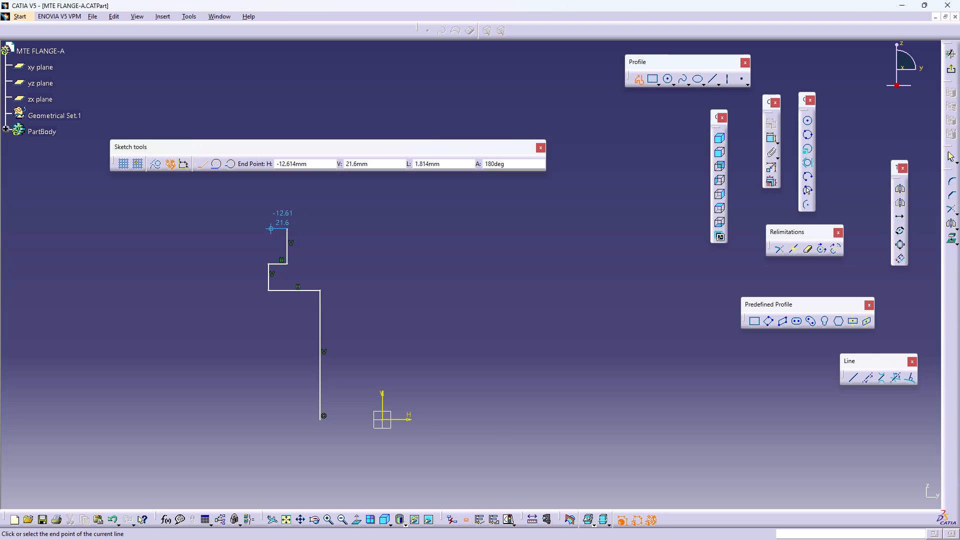
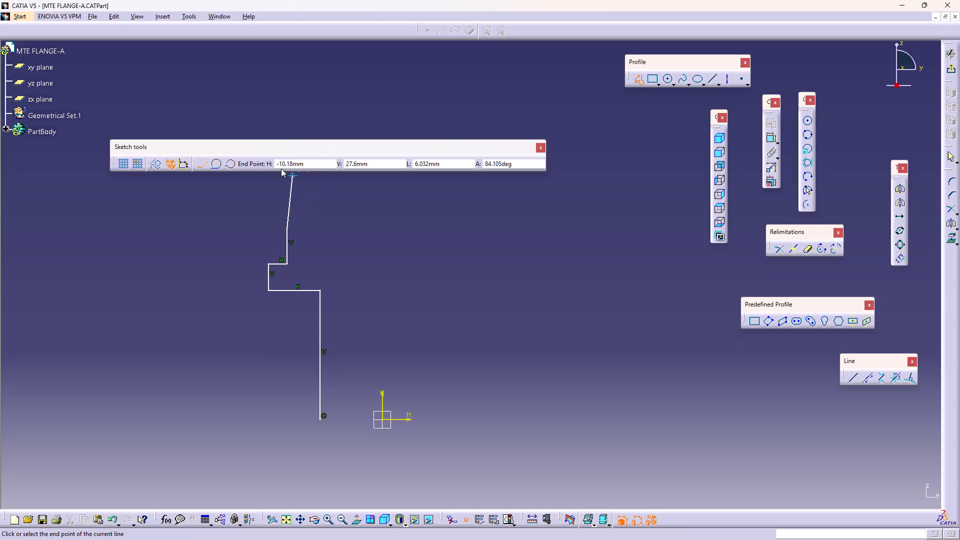
# Add a horizontal profile line away from the vertical axis, setting its end point to H -25.9/2 mm.
pyautogui.moveTo(312, 165); pyautogui.dragTo(280, 173)
pyautogui.moveTo(280, 173); pyautogui.dragTo(278, 174)
pyautogui.write('25-')
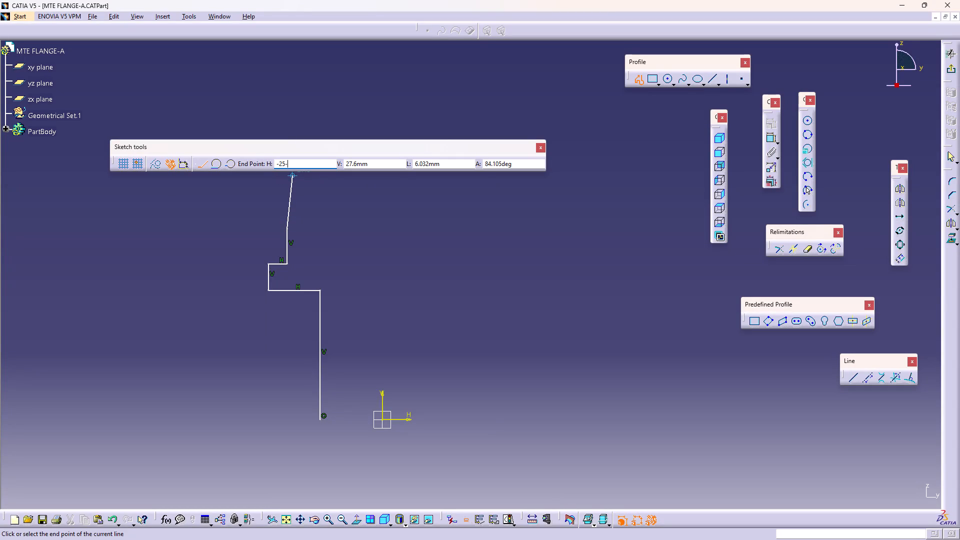
pyautogui.press('BackSpace')
pyautogui.press('.')
pyautogui.press('9')
pyautogui.write('/2')
pyautogui.press('Return')
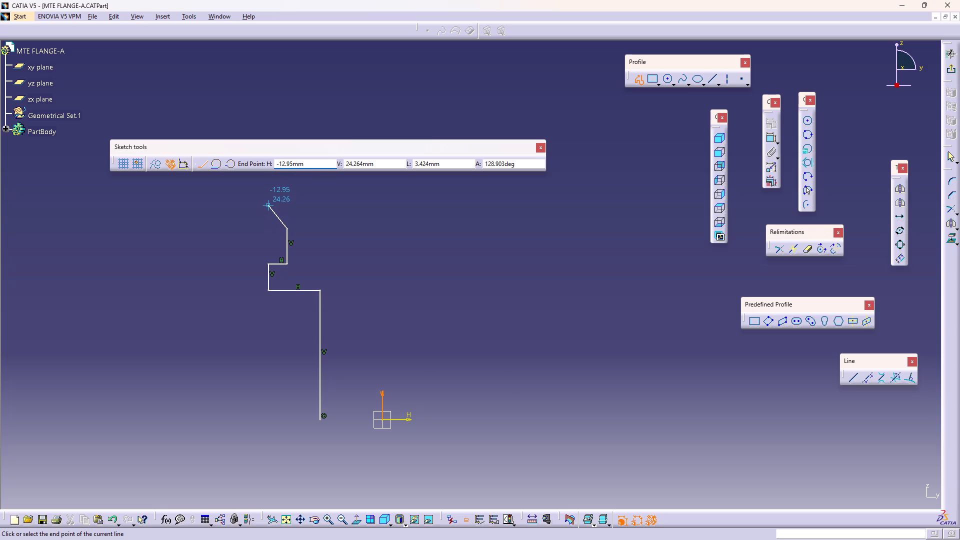
pyautogui.click(292, 228)
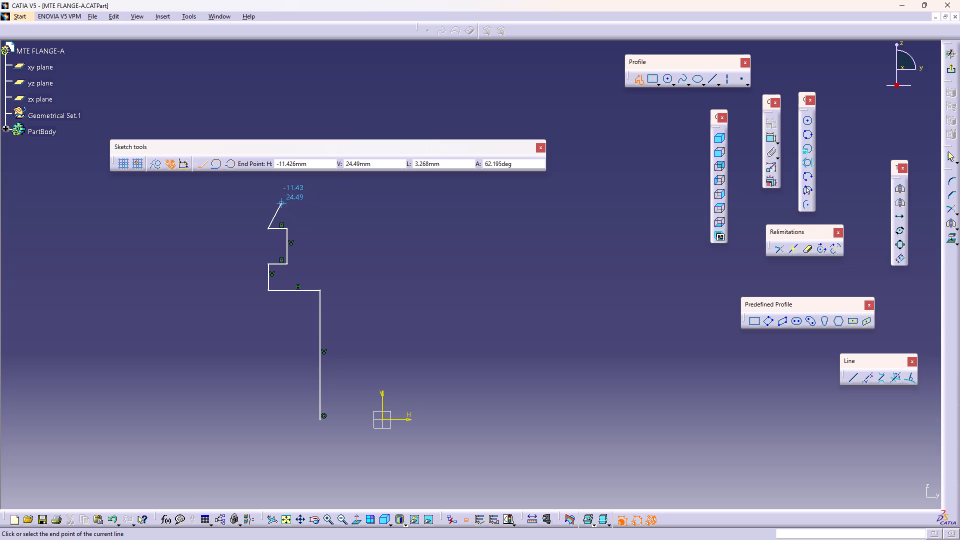
# Add a vertical profile line upward from the last point, setting its end point to V 21.6+1.6 mm.
pyautogui.moveTo(266, 197); pyautogui.dragTo(265, 246, button='middle')
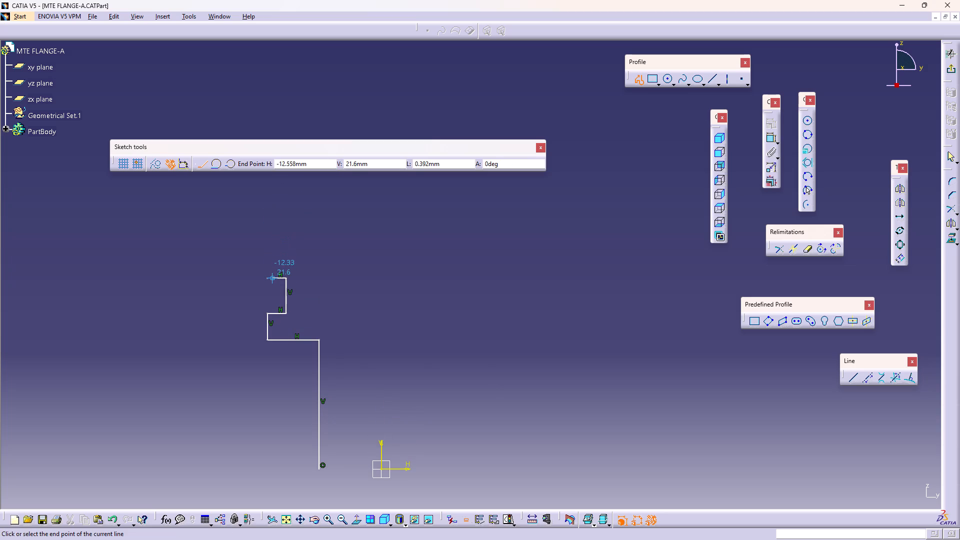
pyautogui.moveTo(374, 162); pyautogui.dragTo(333, 172)
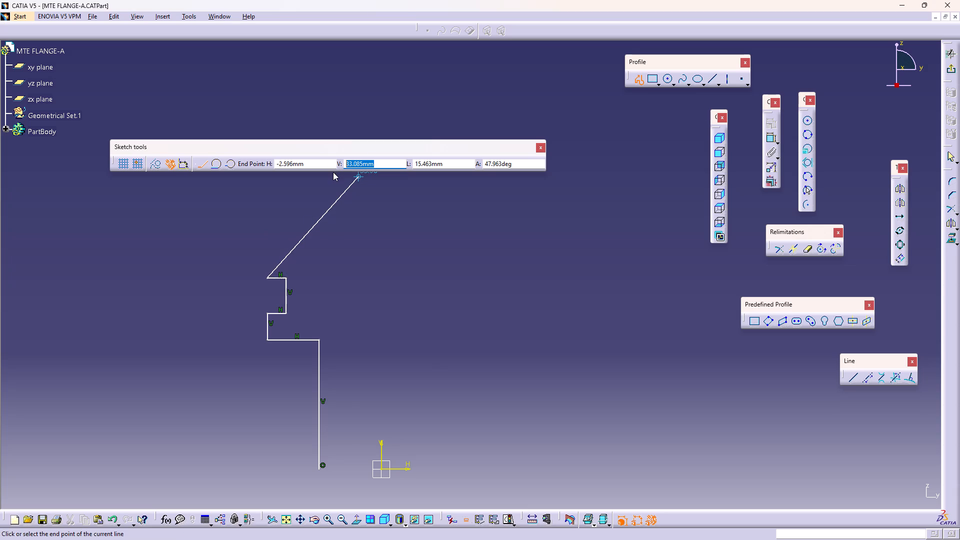
pyautogui.write('21.6+1.6')
pyautogui.press('Return')
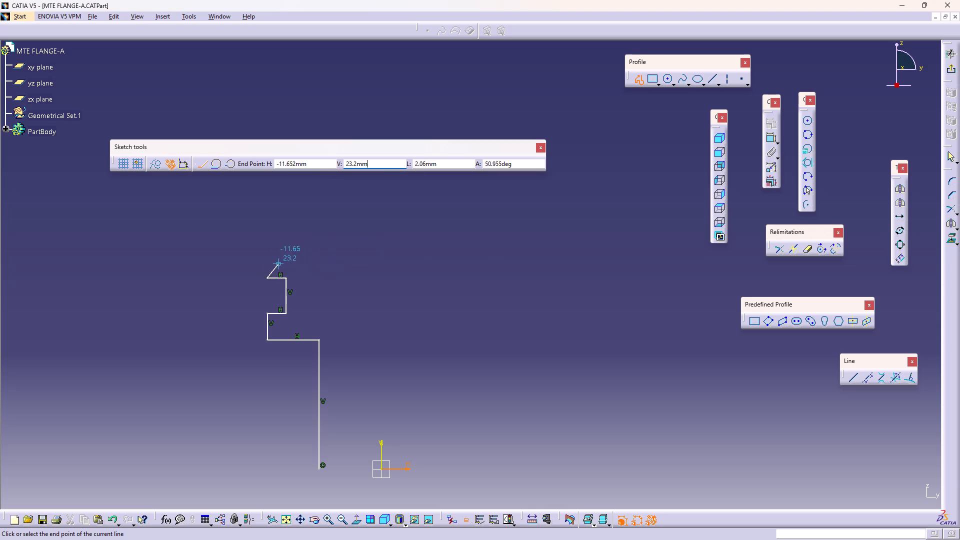
pyautogui.click(265, 234)
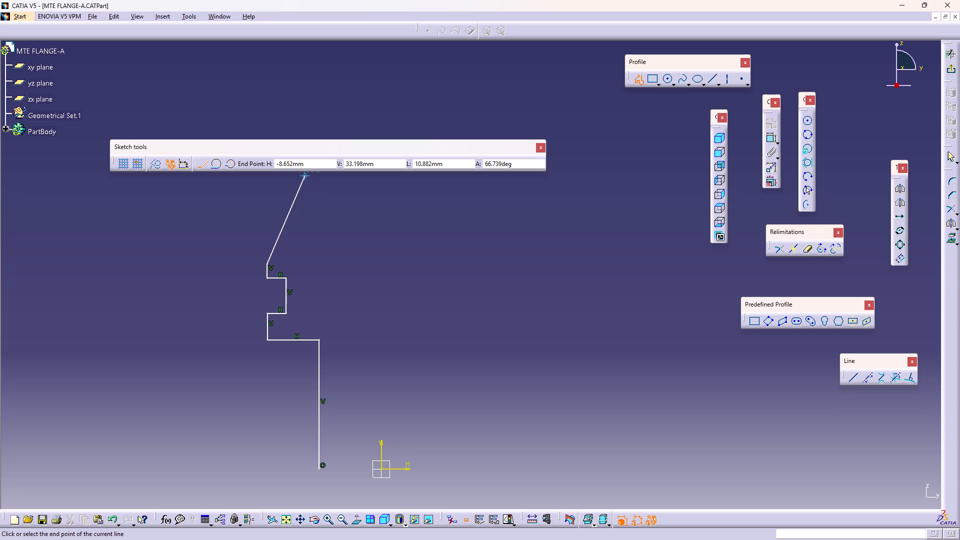
# Add a short horizontal profile line toward the vertical axis, setting its end point to H -23/2 mm.
pyautogui.moveTo(305, 164); pyautogui.dragTo(263, 168)
pyautogui.write('-23')
pyautogui.write('/2')
pyautogui.press('Return')
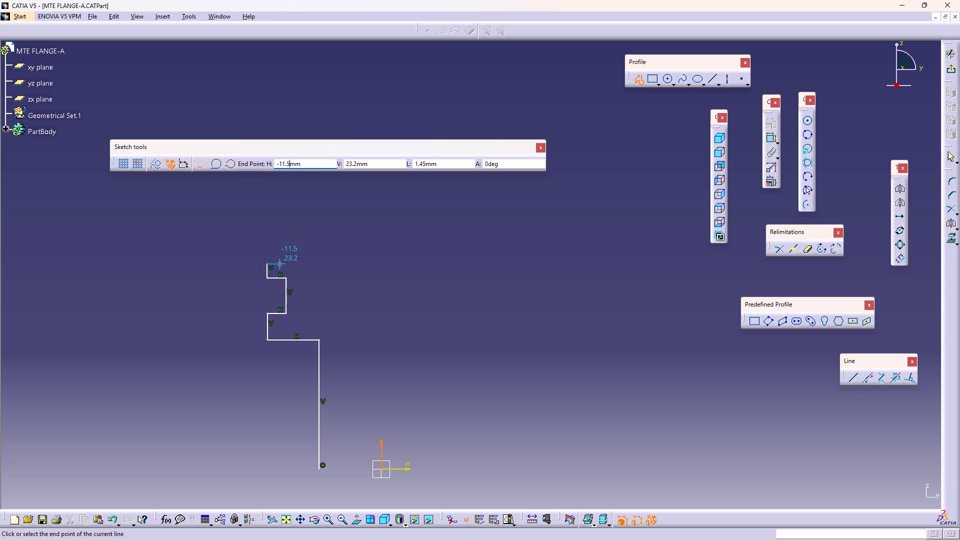
pyautogui.click(304, 263)
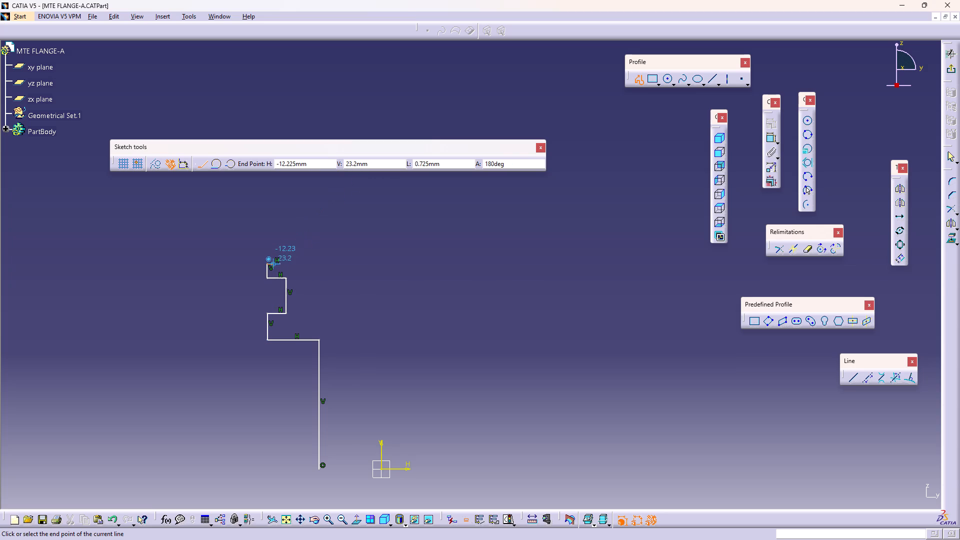
# Add a vertical profile line upward from the last point, setting its end point to V 23.2+1.7 mm.
pyautogui.moveTo(377, 164); pyautogui.dragTo(331, 167)
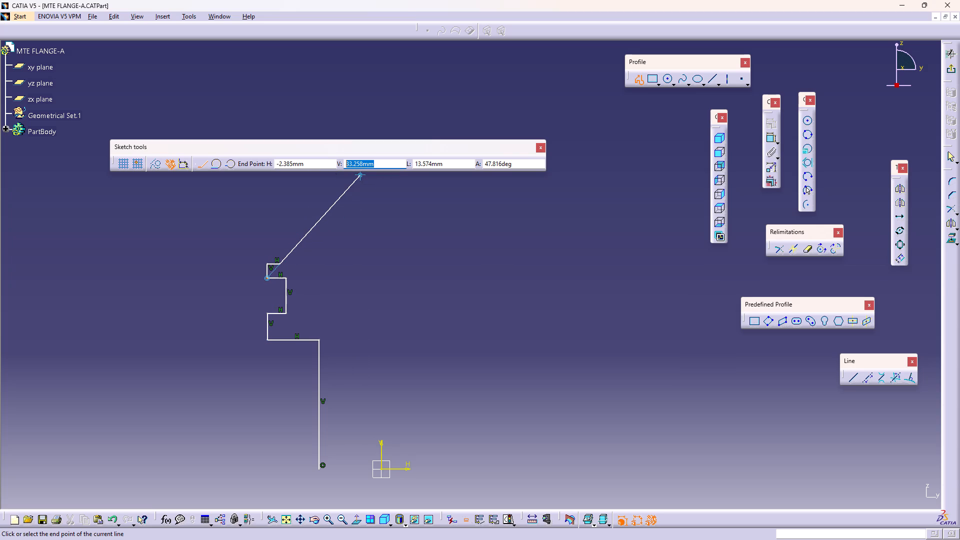
pyautogui.moveTo(331, 167); pyautogui.dragTo(330, 168)
pyautogui.write('23.2+')
pyautogui.write('1.')
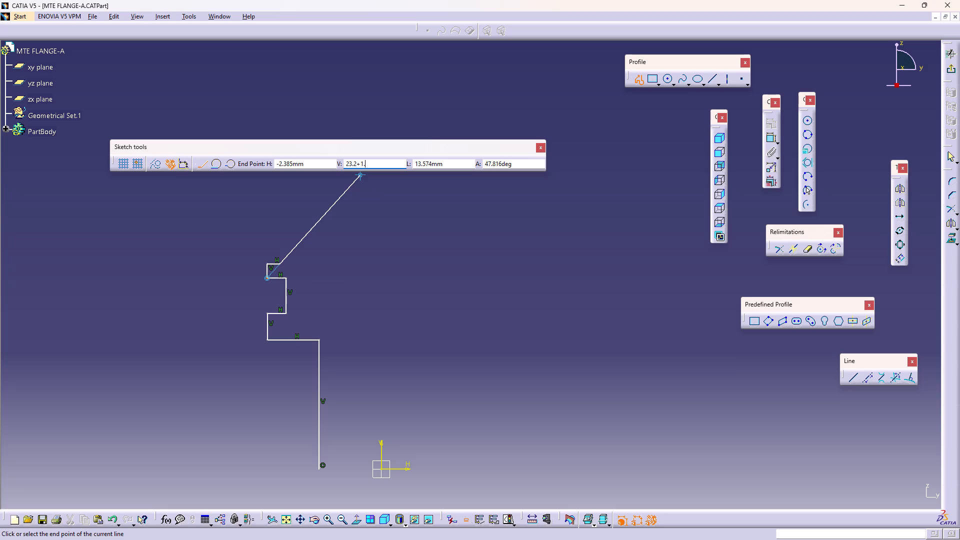
pyautogui.press('7')
pyautogui.press('Return')
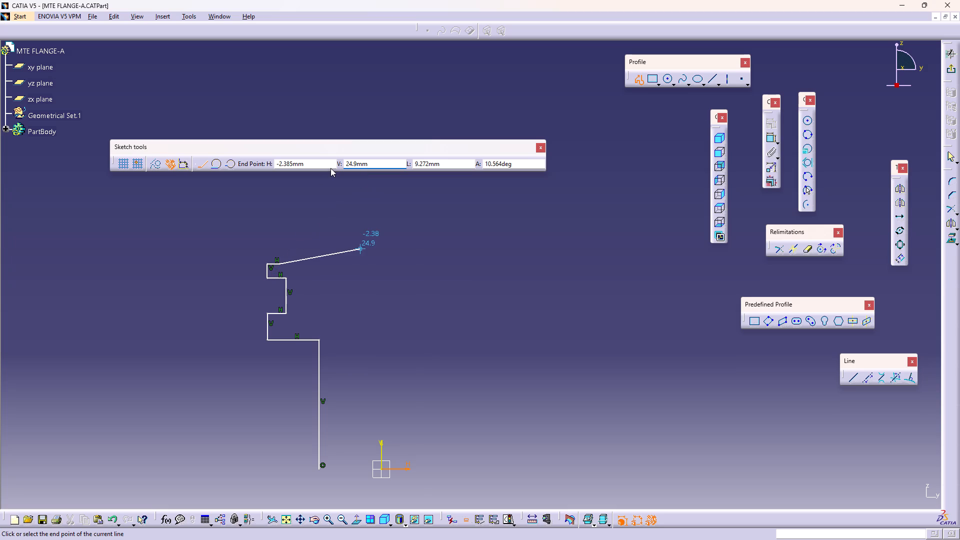
pyautogui.click(279, 228)
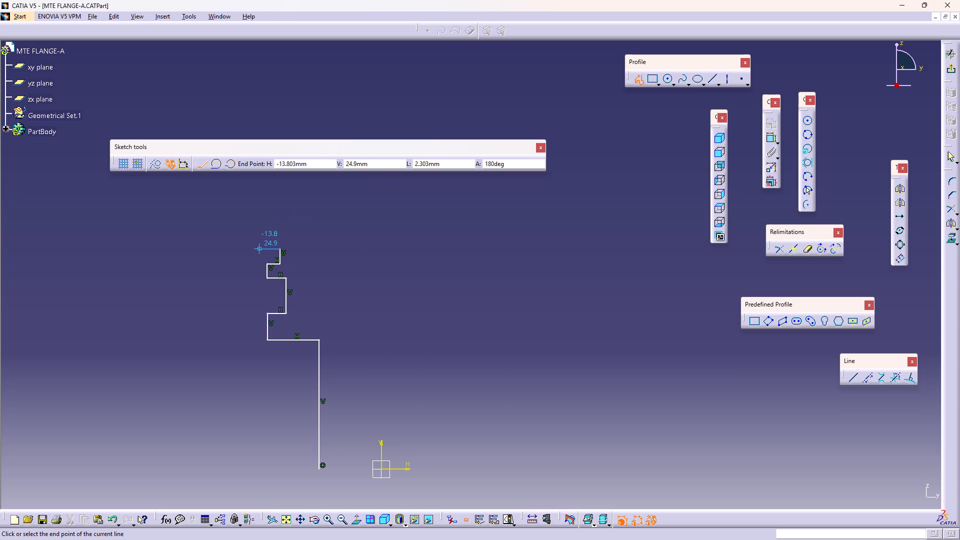
# Enter a negative H coordinate for the end point of the next profile line, continuing from the last vertical segment.
pyautogui.moveTo(309, 165); pyautogui.dragTo(283, 165)
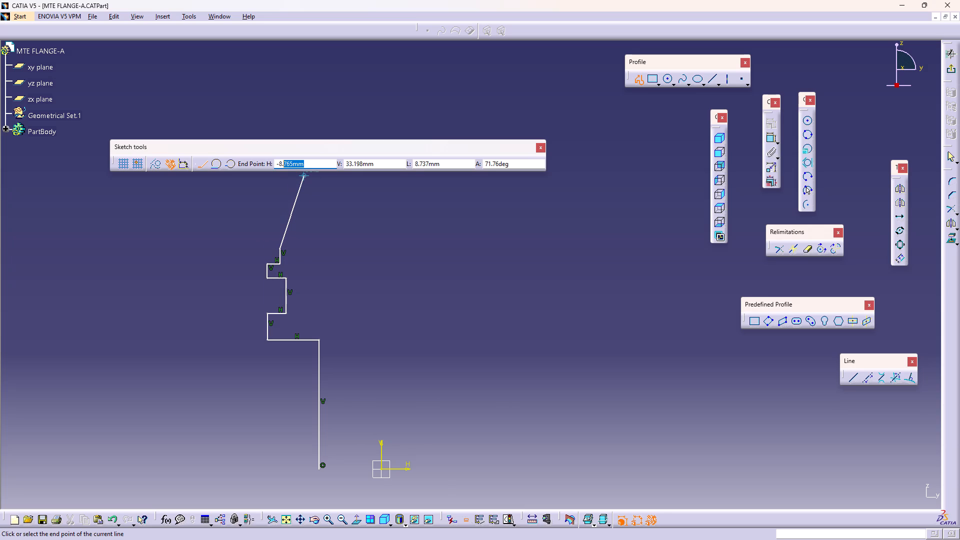
pyautogui.moveTo(283, 165); pyautogui.dragTo(278, 166)
pyautogui.write('28')
pyautogui.press('BackSpace')
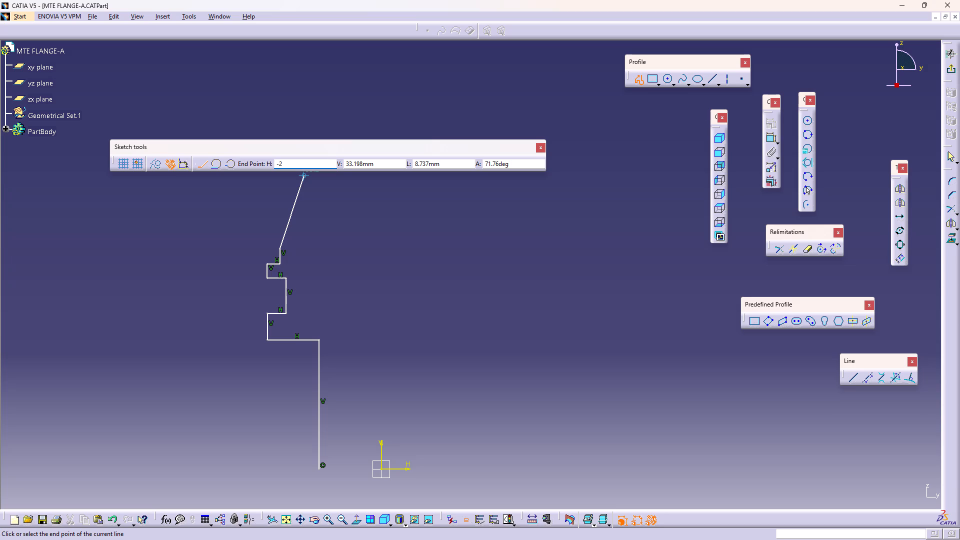
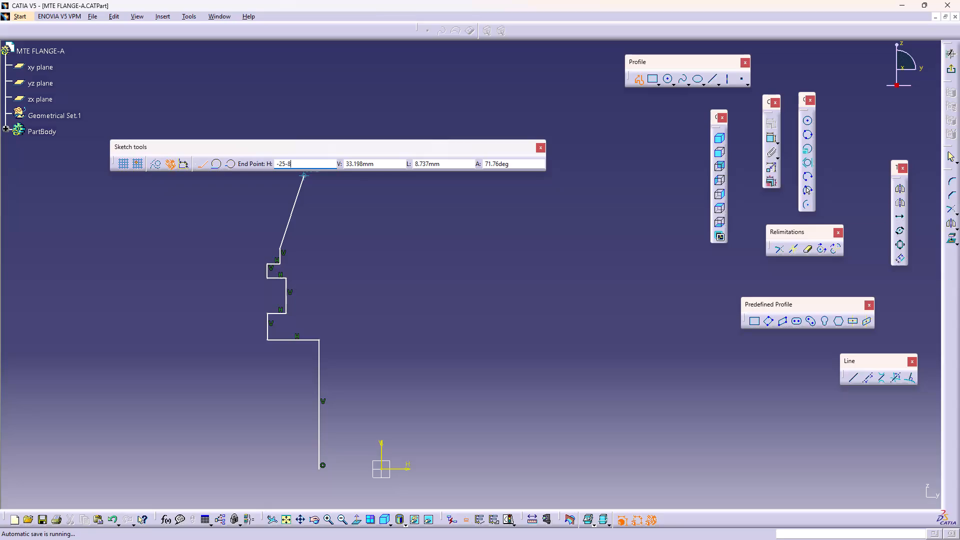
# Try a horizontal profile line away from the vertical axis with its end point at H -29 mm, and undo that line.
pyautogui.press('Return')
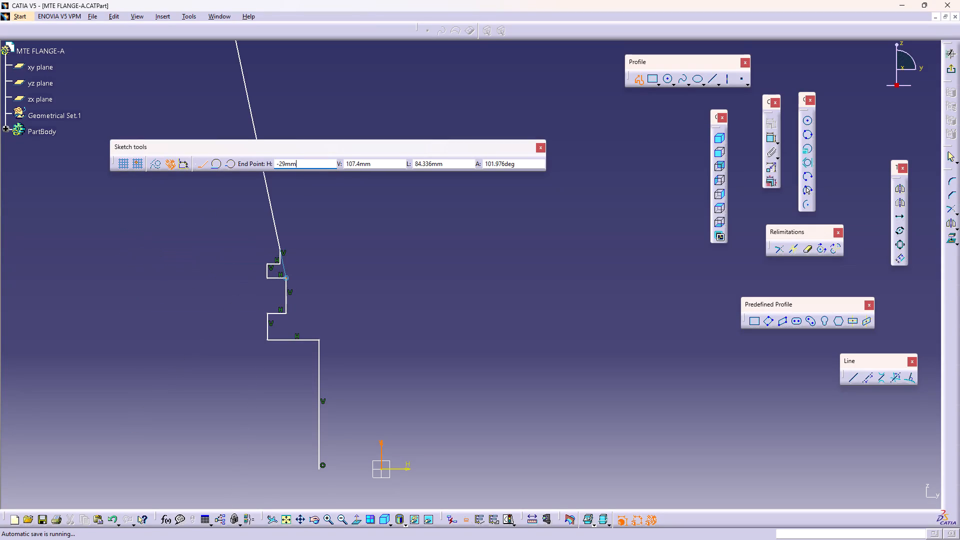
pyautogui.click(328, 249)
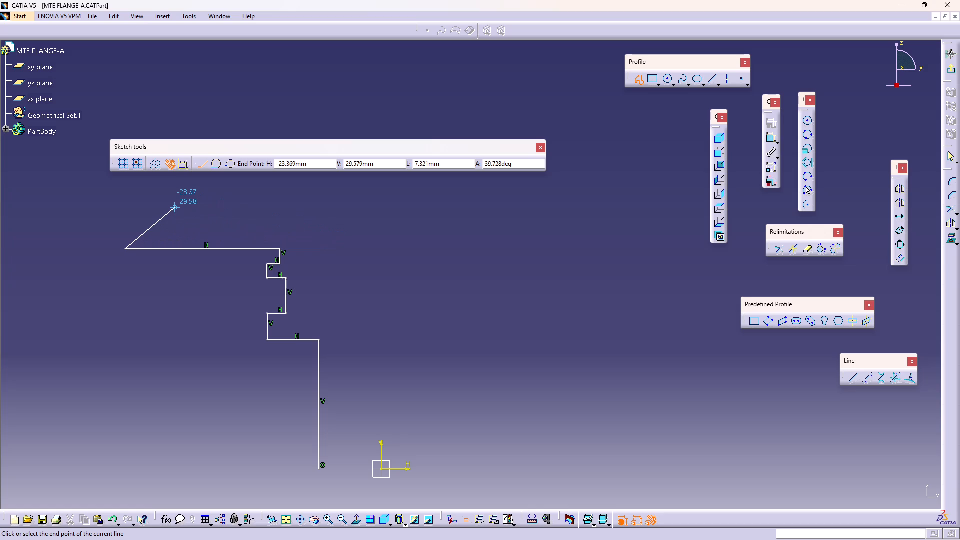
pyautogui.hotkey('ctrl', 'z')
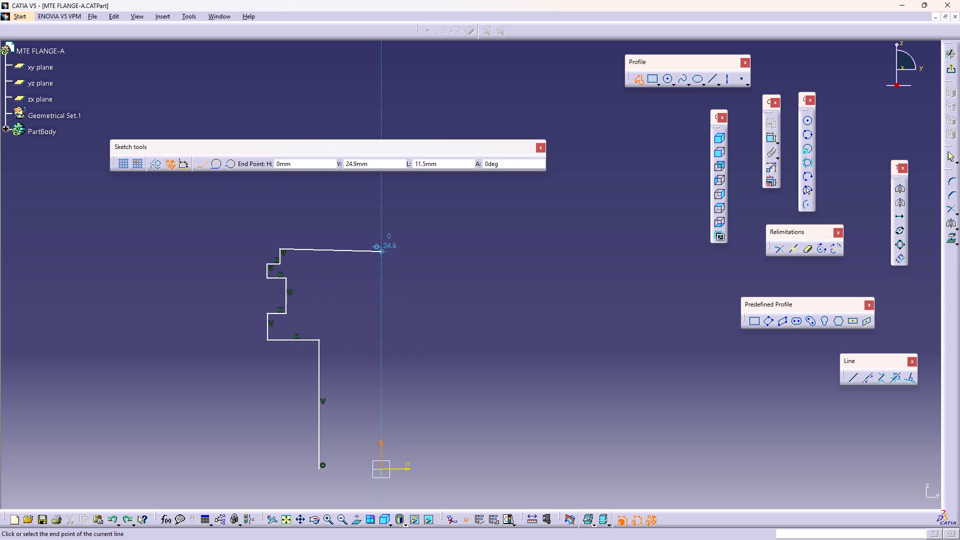
# Add a short horizontal profile line away from the vertical axis, setting its end point to H -25.8/2 mm.
pyautogui.moveTo(305, 166); pyautogui.dragTo(284, 167)
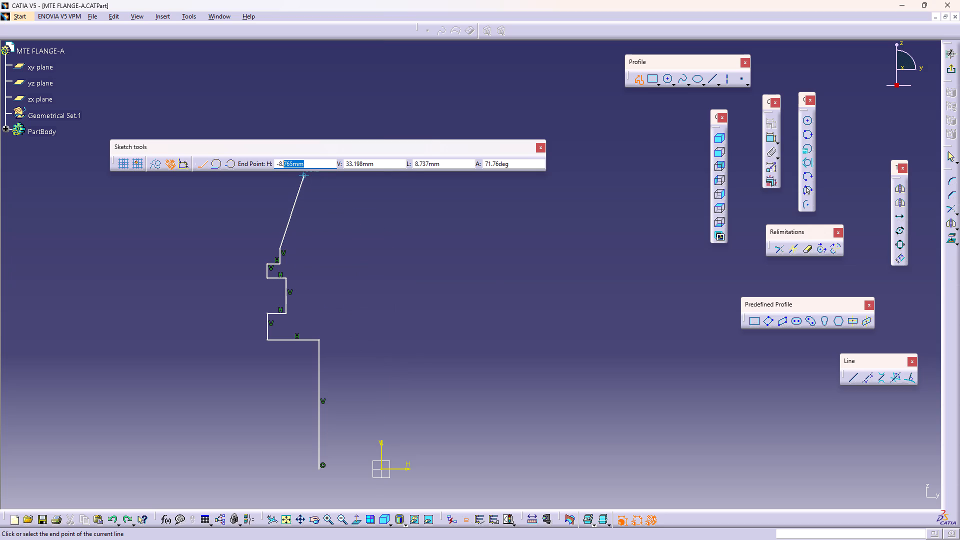
pyautogui.moveTo(284, 167); pyautogui.dragTo(279, 172)
pyautogui.write('25')
pyautogui.press('.')
pyautogui.write('8/2')
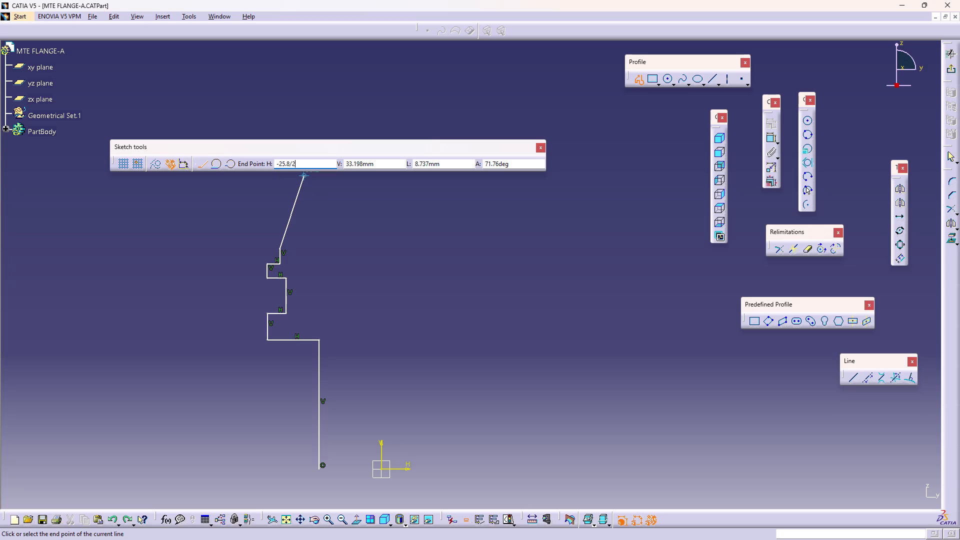
pyautogui.press('Return')
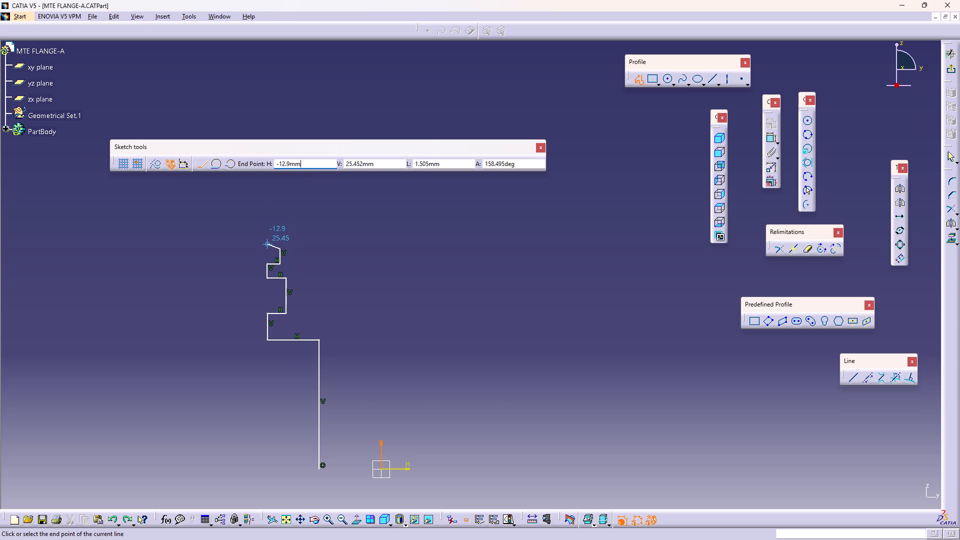
pyautogui.click(243, 251)
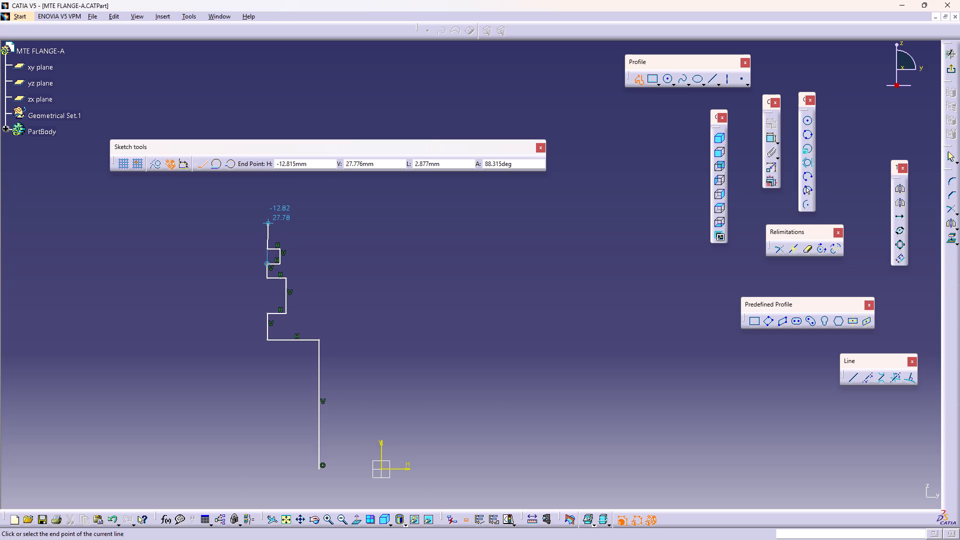
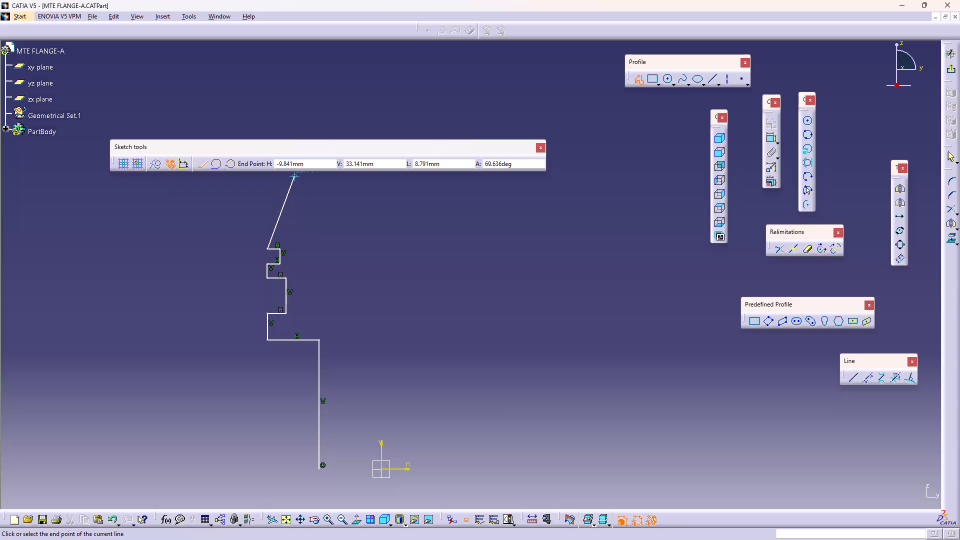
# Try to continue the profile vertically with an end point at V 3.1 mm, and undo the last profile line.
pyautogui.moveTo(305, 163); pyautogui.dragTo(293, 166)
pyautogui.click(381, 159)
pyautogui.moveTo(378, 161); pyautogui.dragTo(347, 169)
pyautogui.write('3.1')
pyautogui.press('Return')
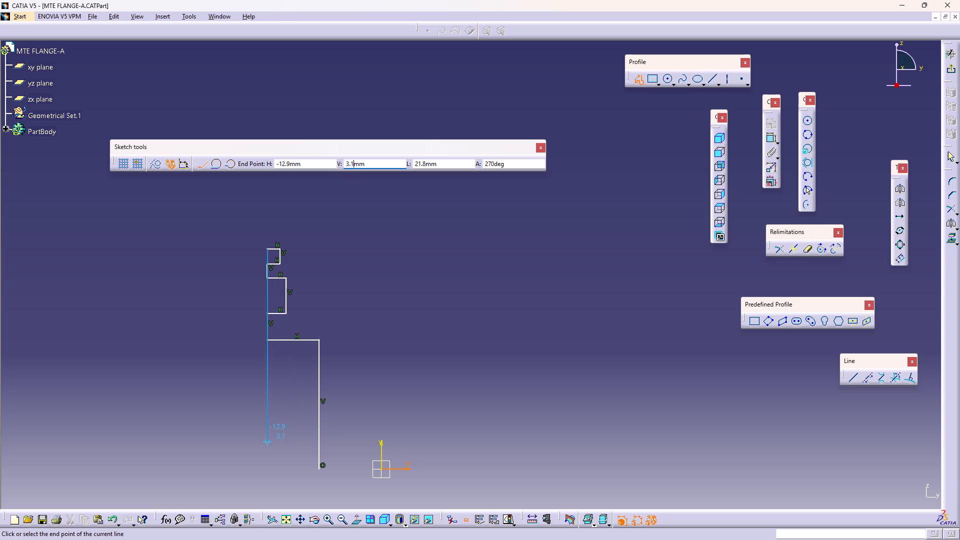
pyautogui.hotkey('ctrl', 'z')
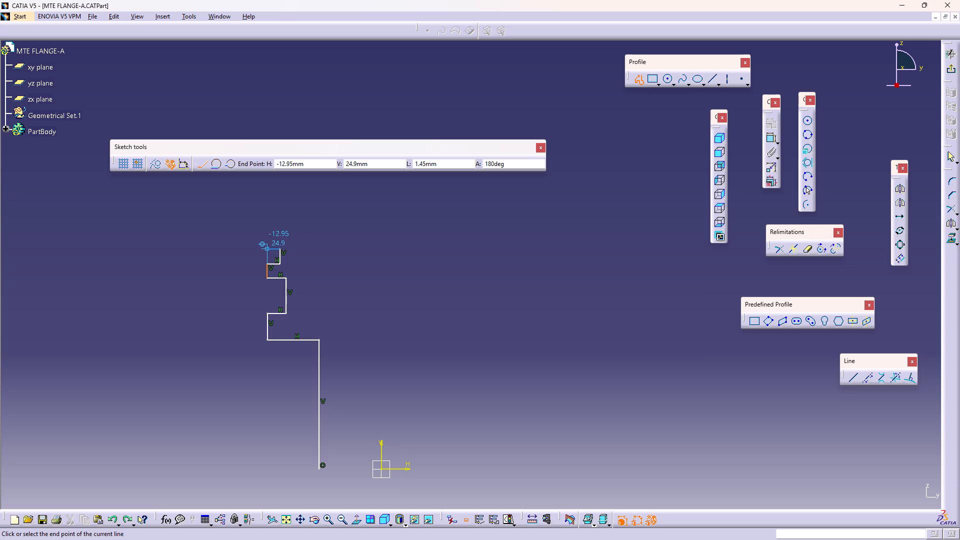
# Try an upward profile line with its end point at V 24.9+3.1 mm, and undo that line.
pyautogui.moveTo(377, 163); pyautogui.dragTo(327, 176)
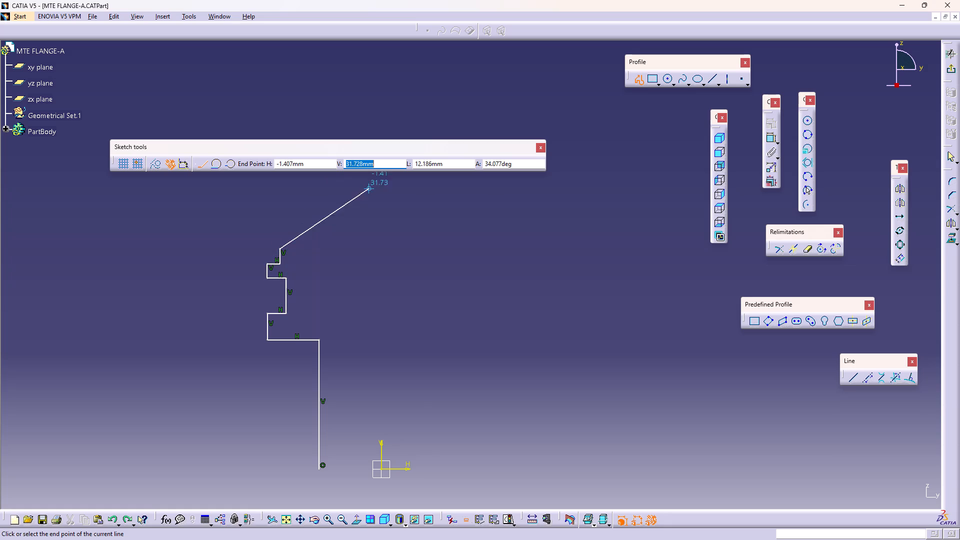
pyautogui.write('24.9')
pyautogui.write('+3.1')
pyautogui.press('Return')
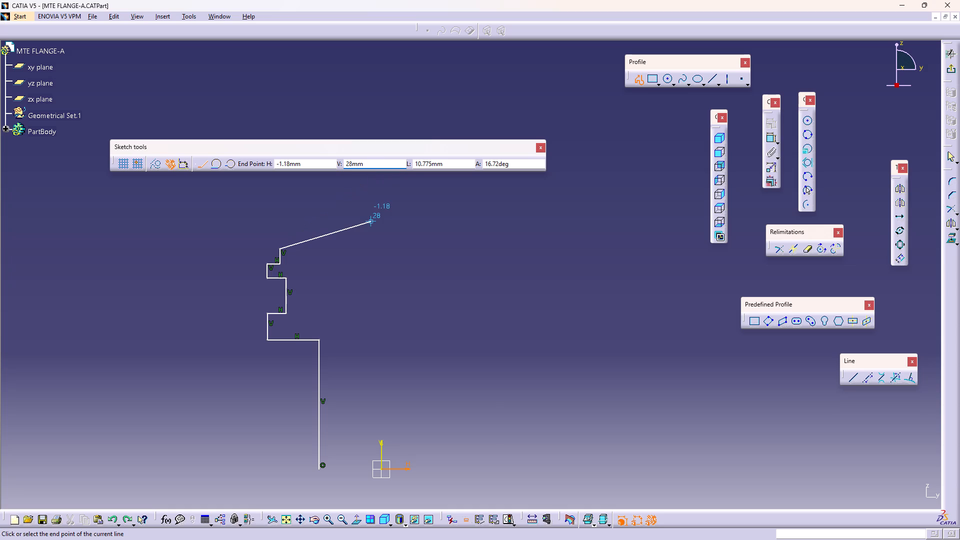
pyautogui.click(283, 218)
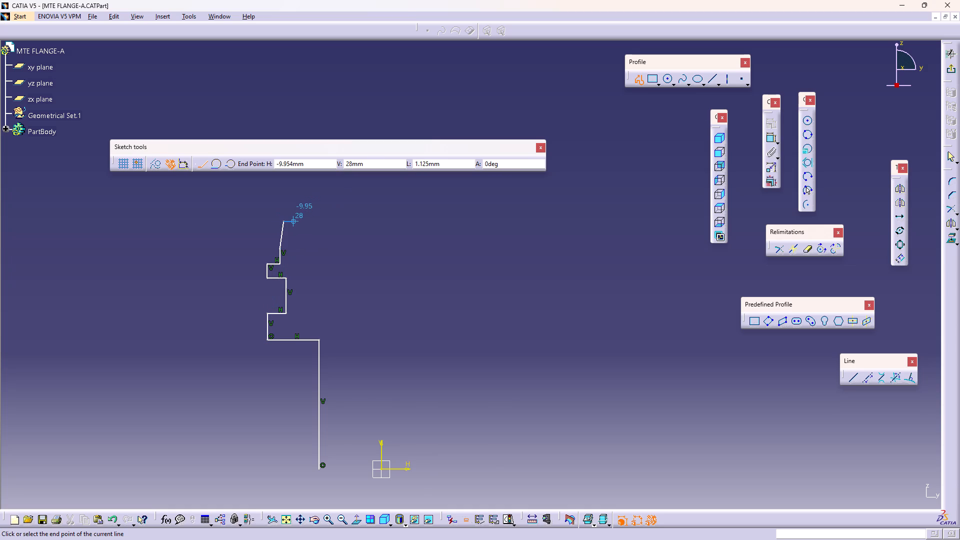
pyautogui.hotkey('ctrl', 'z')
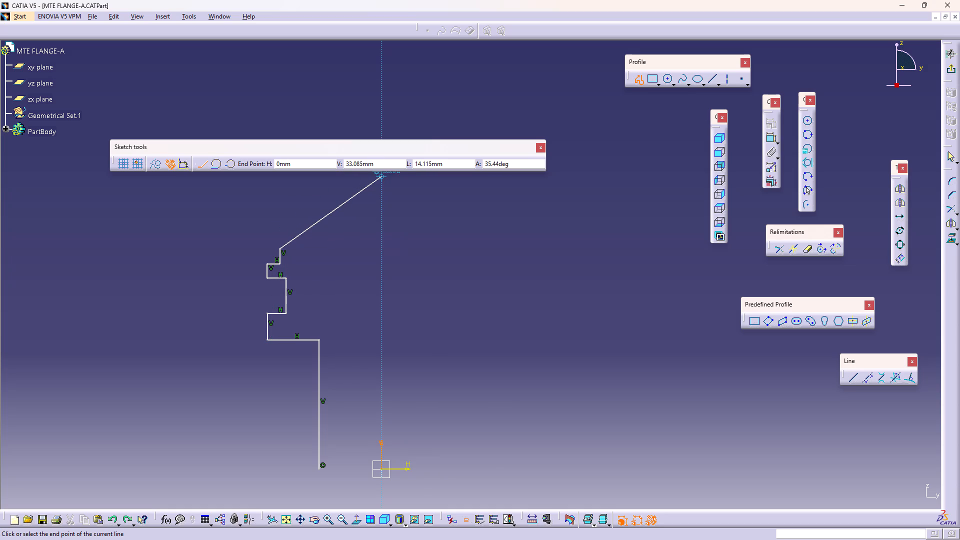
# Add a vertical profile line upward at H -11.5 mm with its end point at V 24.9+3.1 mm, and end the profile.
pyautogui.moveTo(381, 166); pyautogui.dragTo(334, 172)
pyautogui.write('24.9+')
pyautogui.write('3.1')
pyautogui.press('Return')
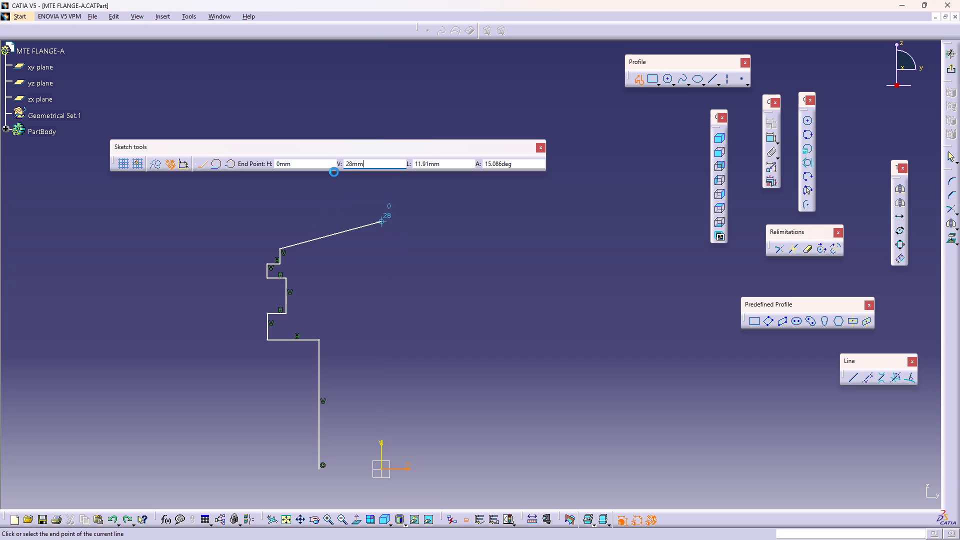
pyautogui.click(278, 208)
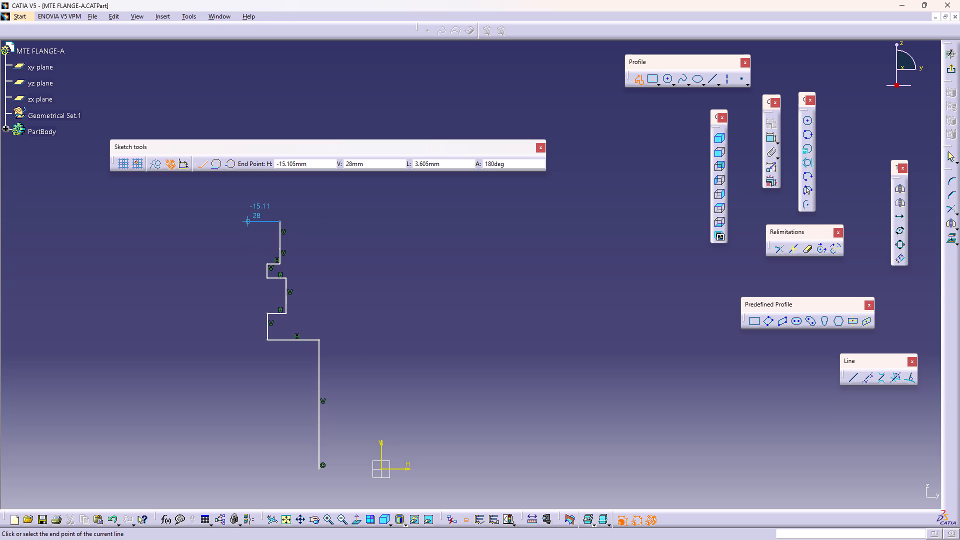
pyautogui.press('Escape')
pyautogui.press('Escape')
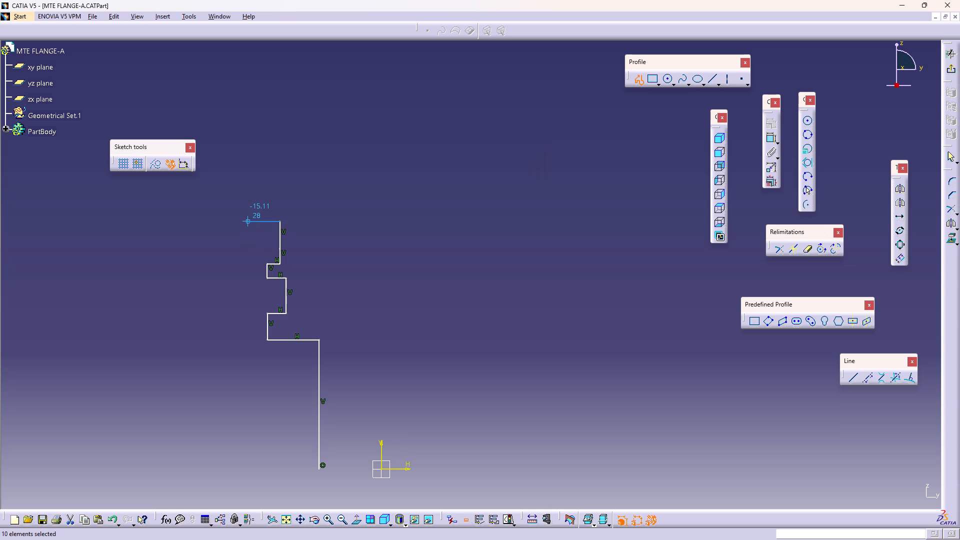
# Check the constraint and the line definition of the topmost vertical profile line.
pyautogui.click(288, 218)
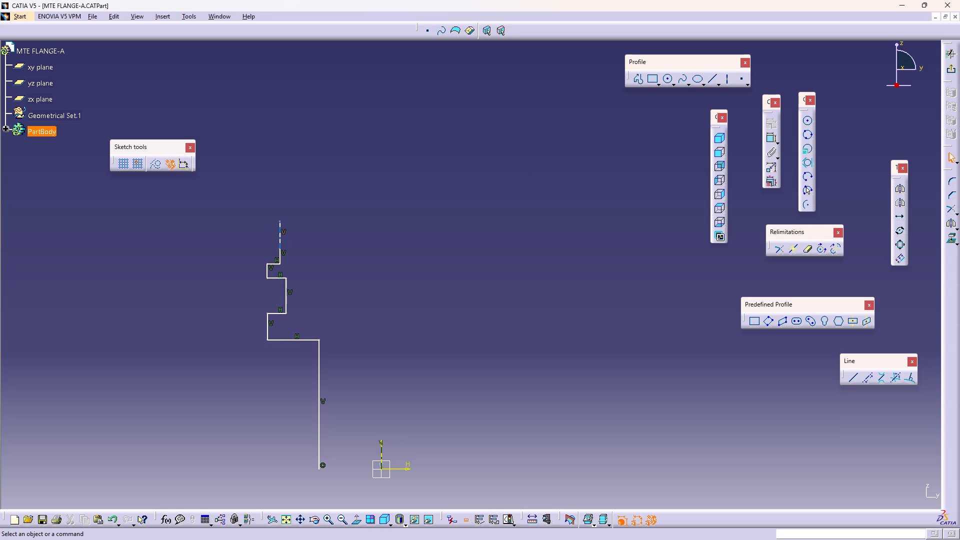
pyautogui.click(284, 230)
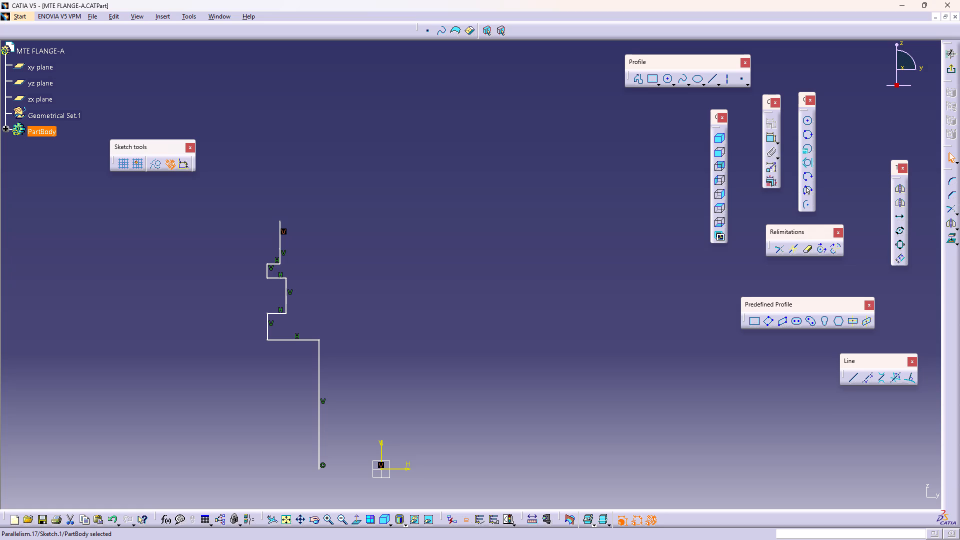
pyautogui.hotkey('ctrl', 'z')
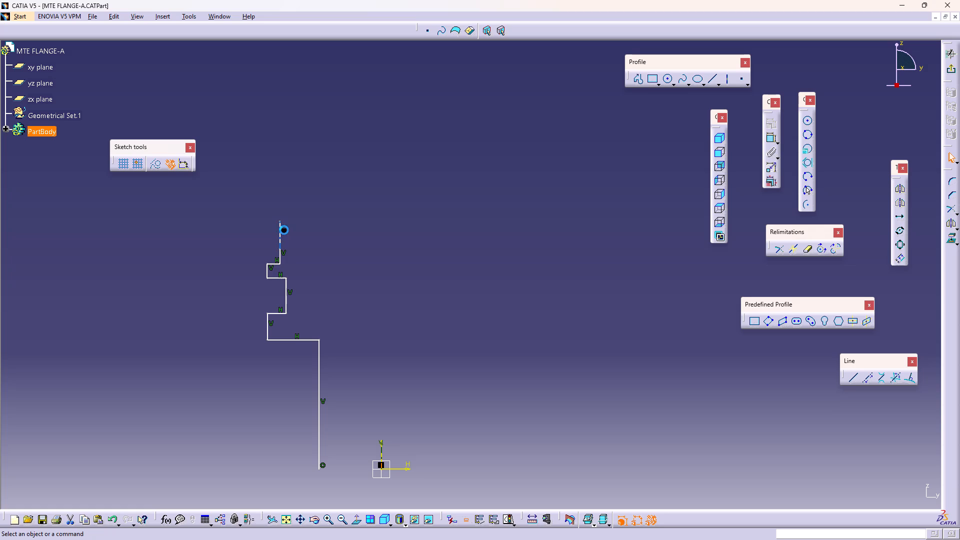
pyautogui.hotkey('ctrl', 'z')
pyautogui.hotkey('ctrl', 'z')
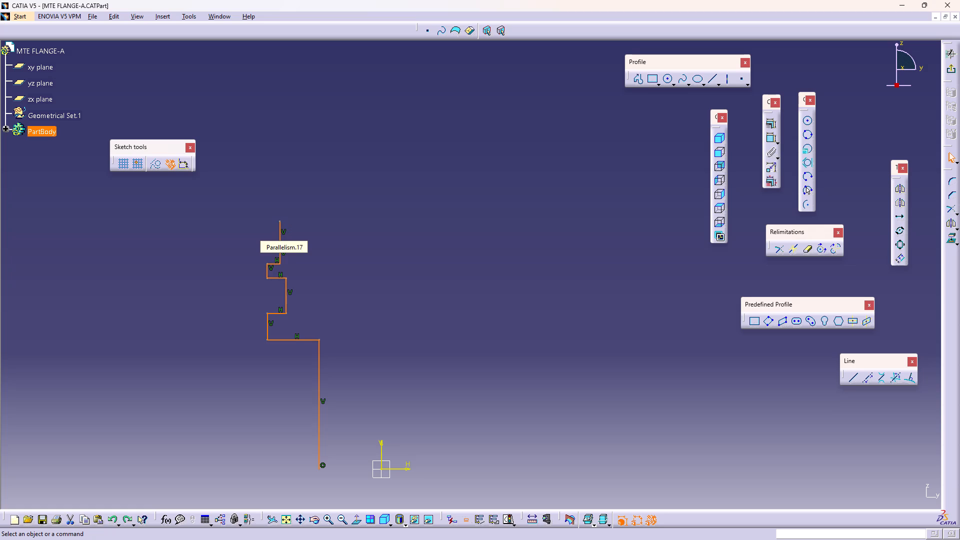
pyautogui.hotkey('ctrl', 'y')
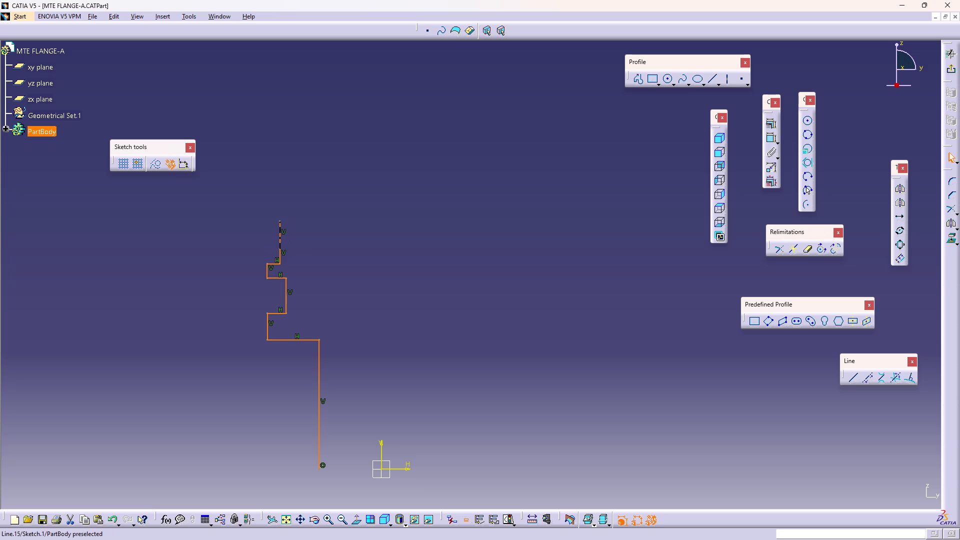
pyautogui.doubleClick(279, 237)
pyautogui.doubleClick(279, 237)
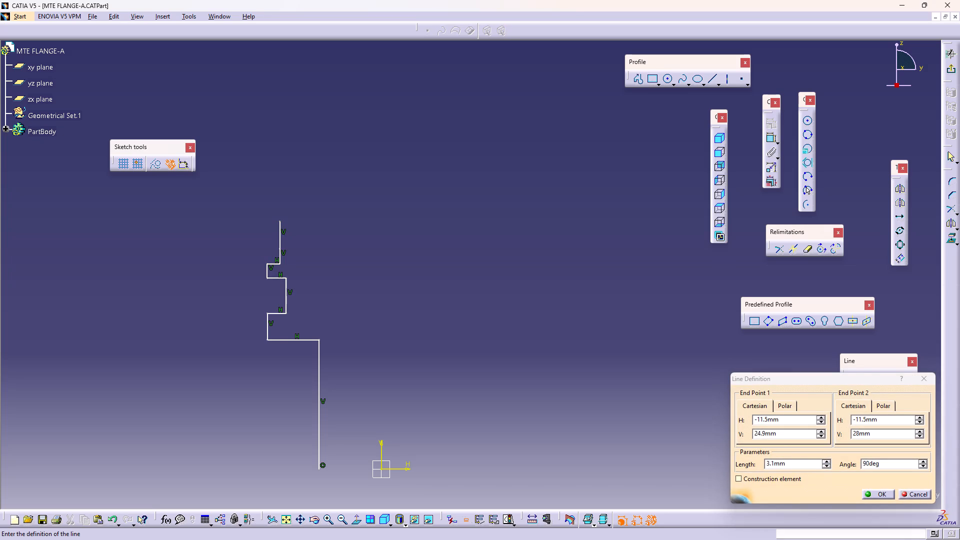
pyautogui.click(928, 379)
pyautogui.click(504, 305)
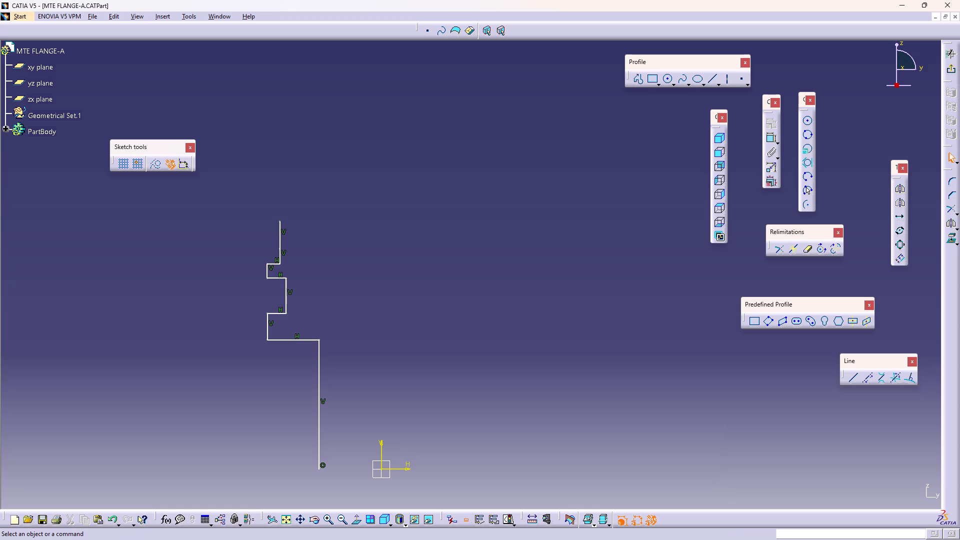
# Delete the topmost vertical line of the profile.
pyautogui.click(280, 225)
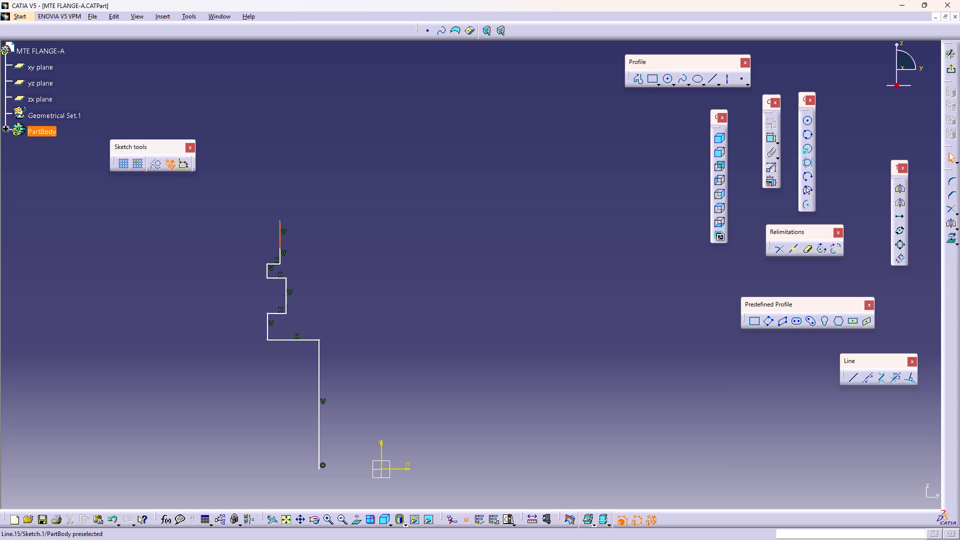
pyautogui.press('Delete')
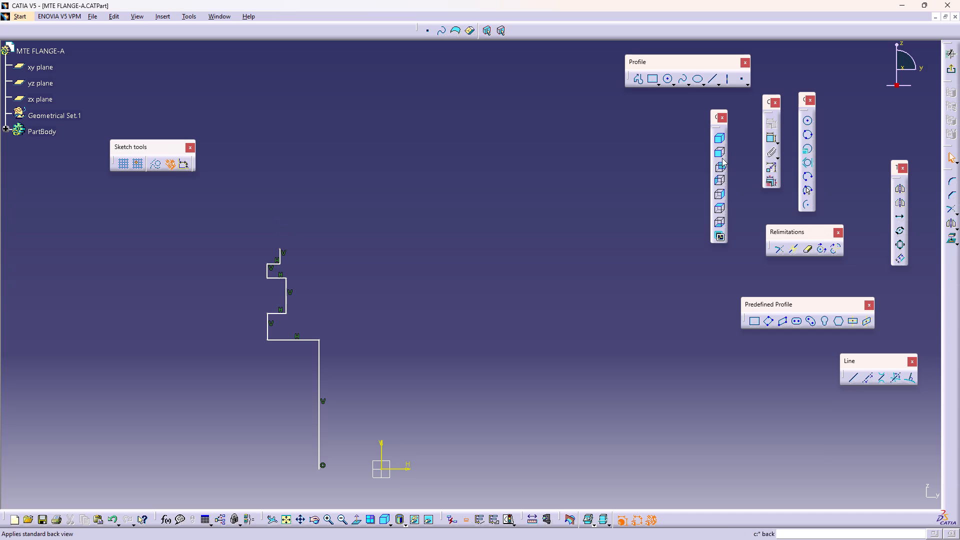
# Restart the profile at its upper open end with a short horizontal line away from the vertical axis, end point at H -25.5/2 mm.
pyautogui.click(640, 82)
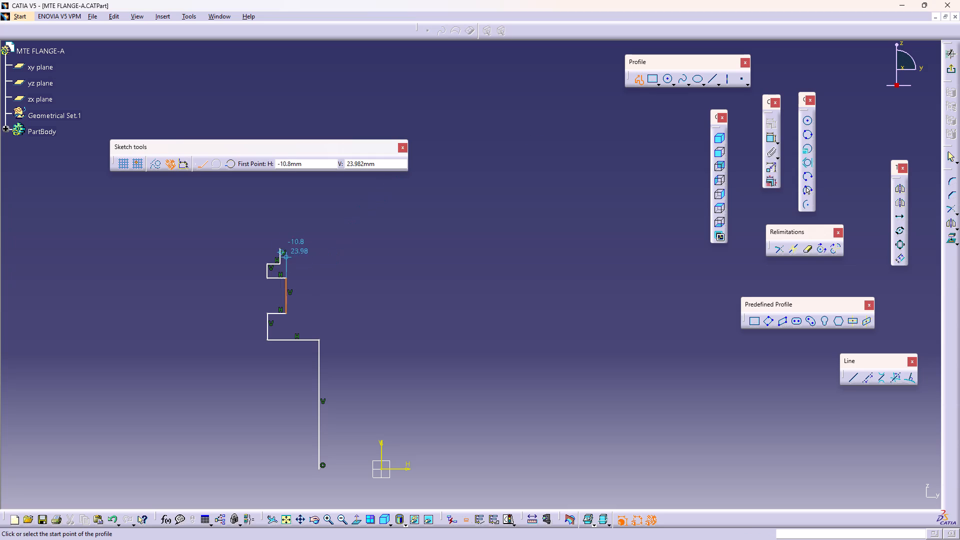
pyautogui.click(280, 249)
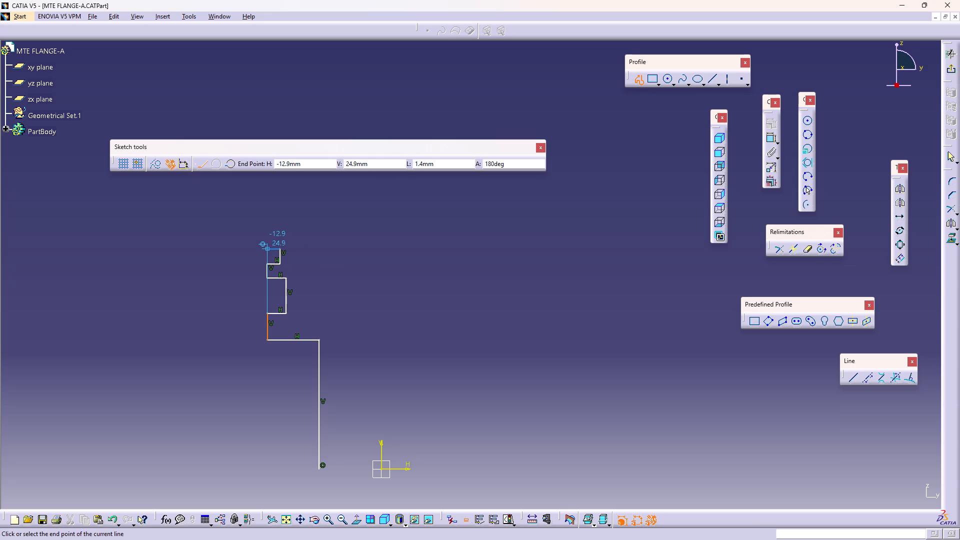
pyautogui.moveTo(305, 164); pyautogui.dragTo(286, 168)
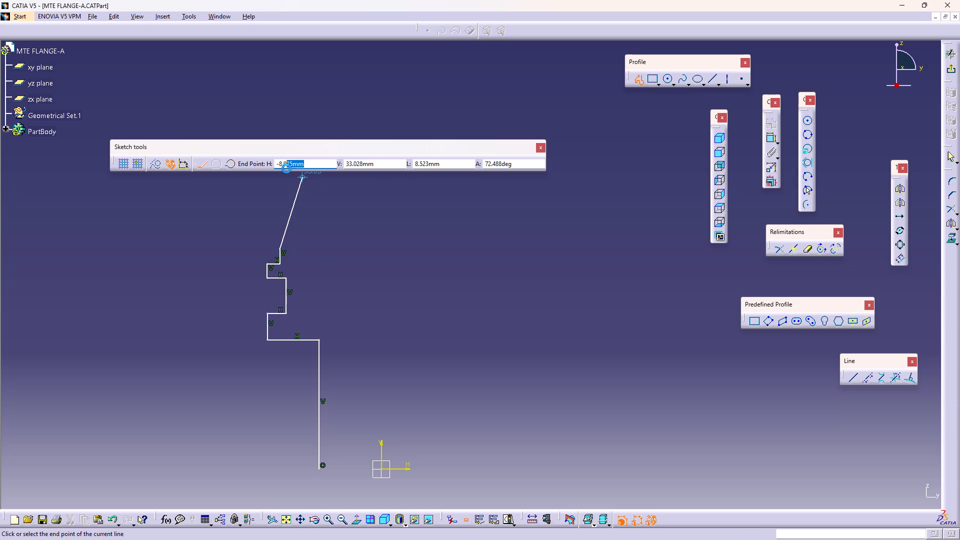
pyautogui.moveTo(286, 168); pyautogui.dragTo(278, 170)
pyautogui.write('25.5/2')
pyautogui.press('Return')
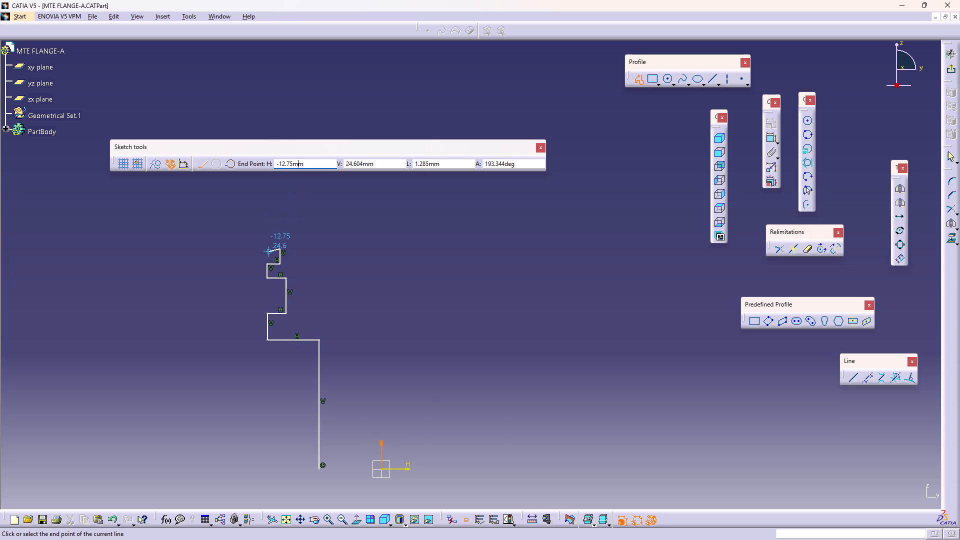
pyautogui.click(246, 251)
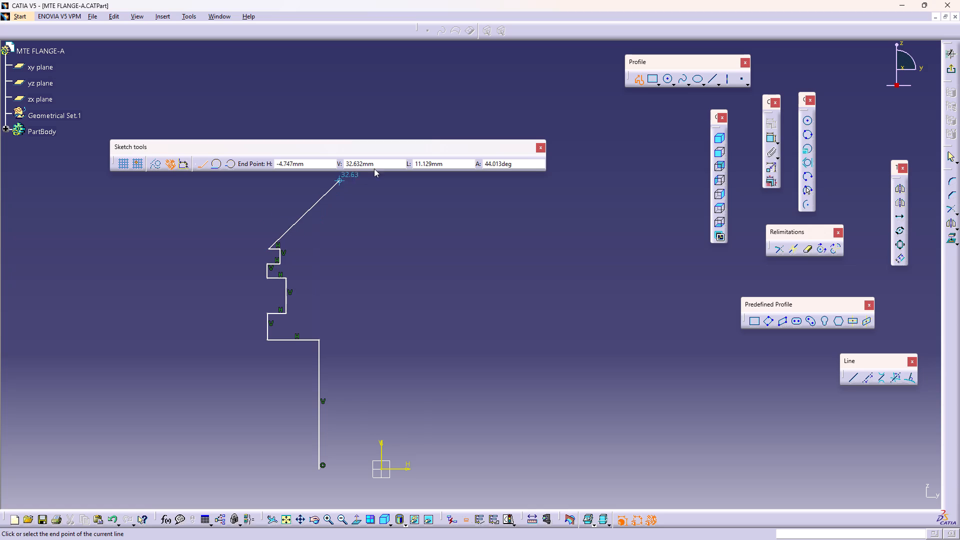
# Add a vertical profile line upward with its end point at V 24.9+3.1 mm, and end the profile.
pyautogui.moveTo(380, 164); pyautogui.dragTo(345, 171)
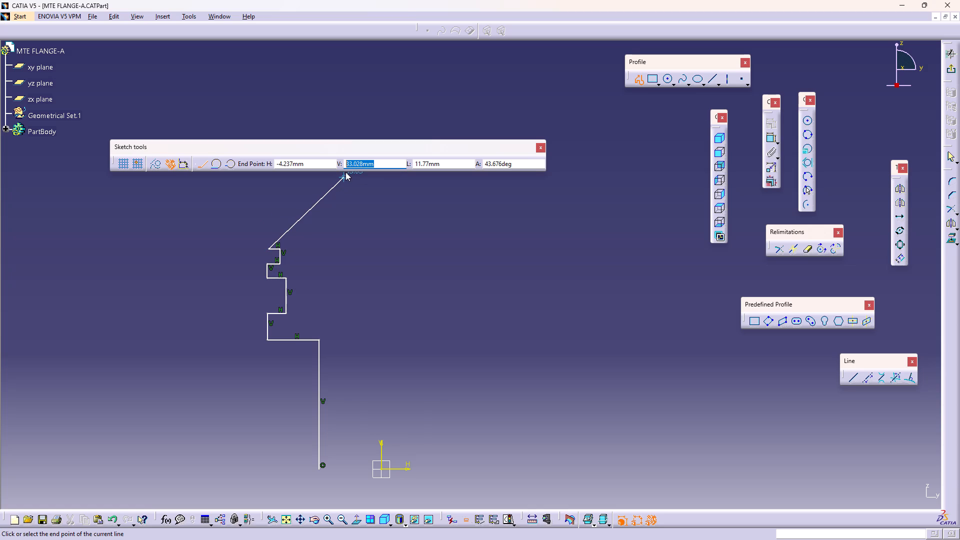
pyautogui.write('24.9+')
pyautogui.write('3.1')
pyautogui.press('Return')
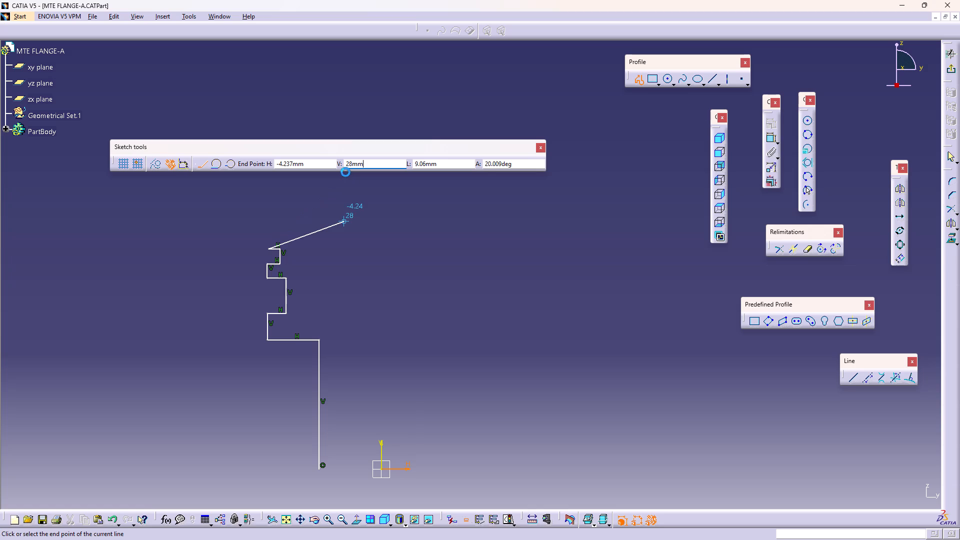
pyautogui.click(268, 201)
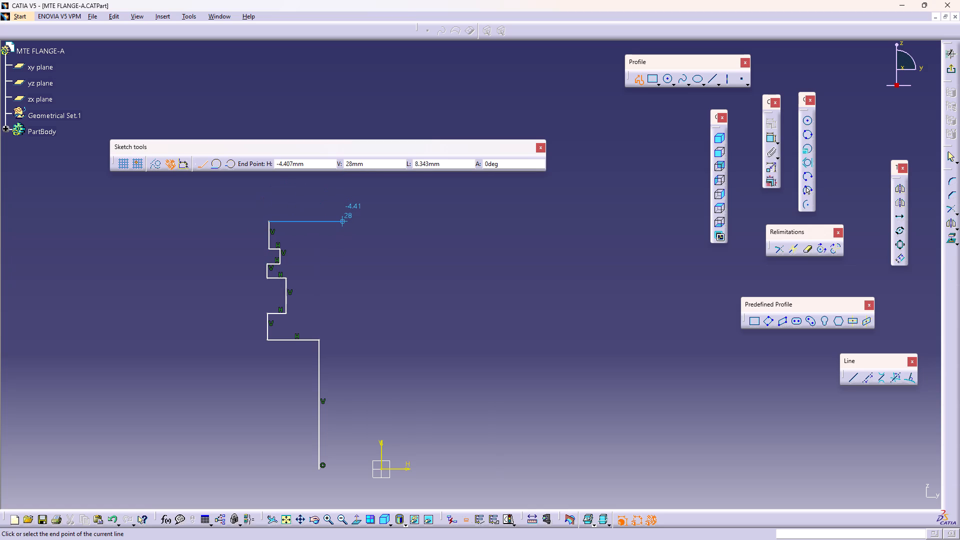
pyautogui.press('Escape')
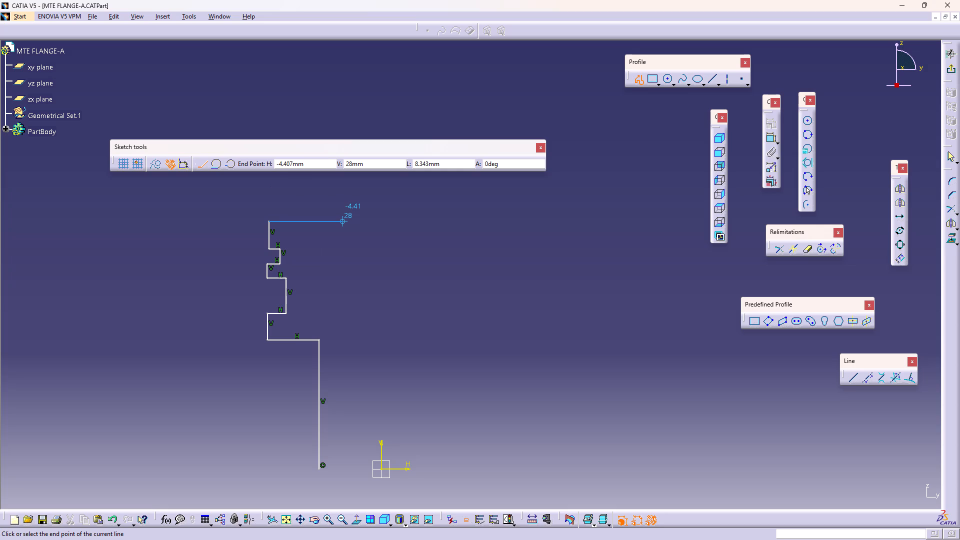
pyautogui.rightClick(342, 223)
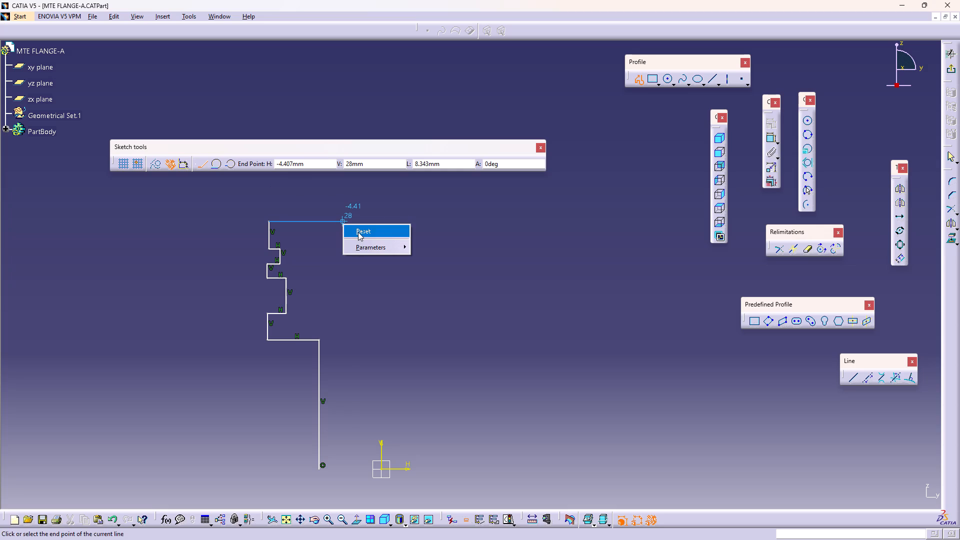
pyautogui.click(358, 232)
pyautogui.click(304, 220)
pyautogui.rightClick(283, 213)
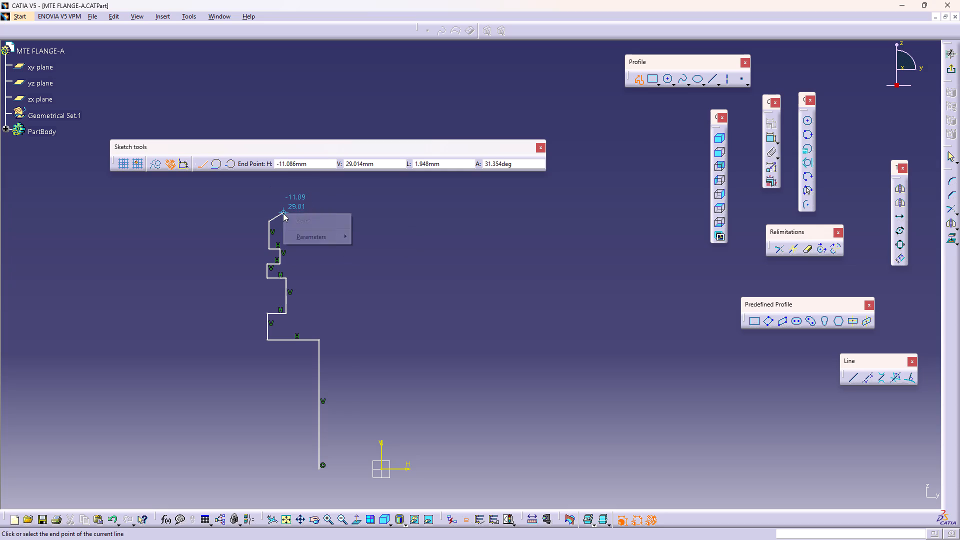
pyautogui.write('``')
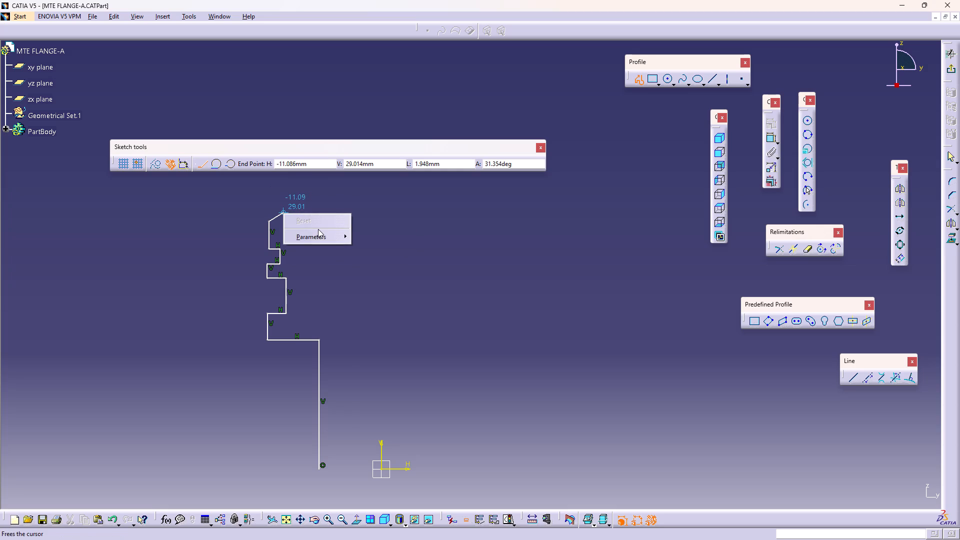
pyautogui.press('Escape')
pyautogui.press('Escape')
pyautogui.click(356, 228)
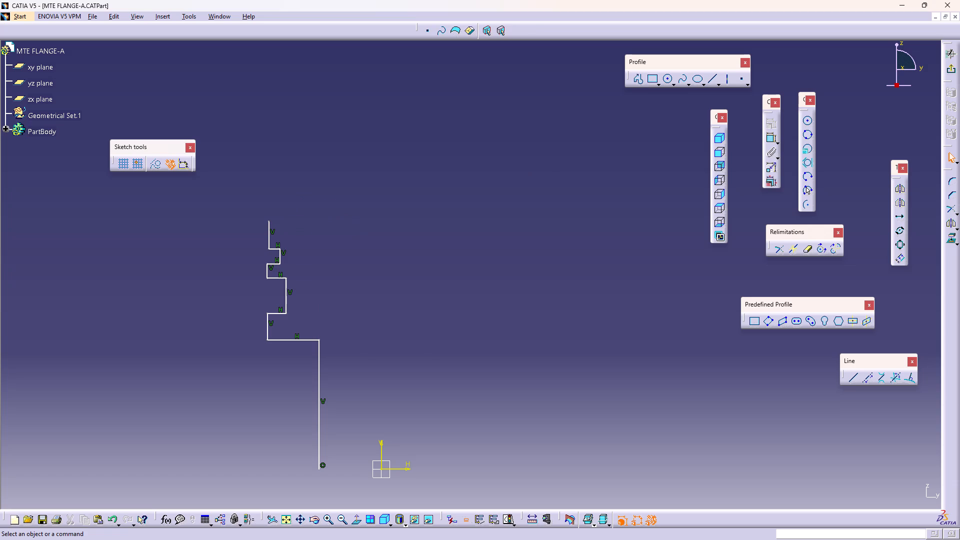
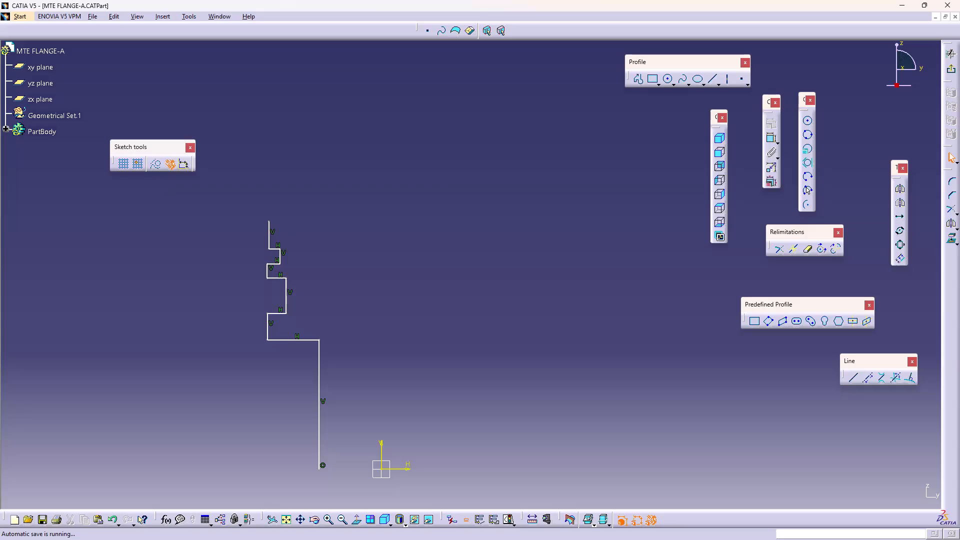
# Dimension the distance from the lowest vertical profile line to the vertical axis and set it to 14.17/2 mm.
pyautogui.click(769, 137)
pyautogui.click(769, 136)
pyautogui.doubleClick(769, 136)
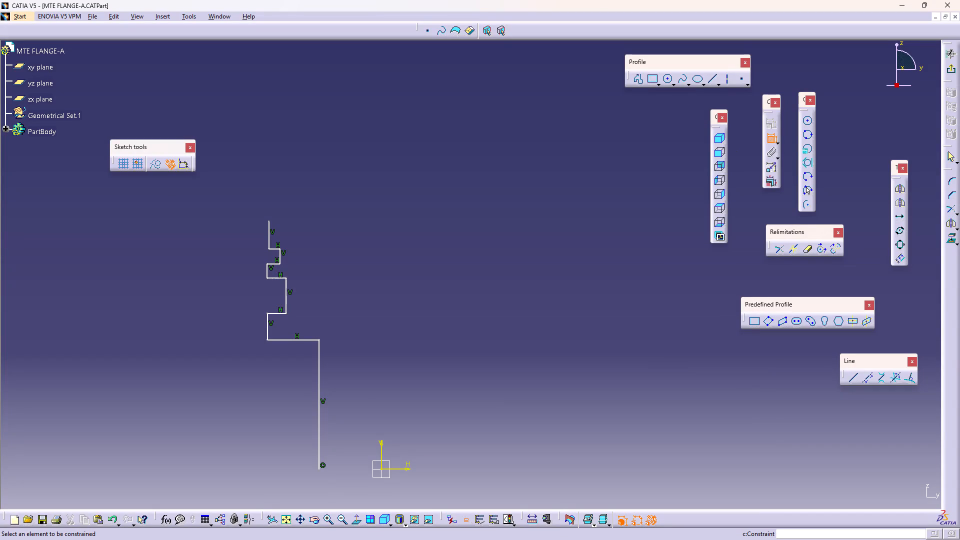
pyautogui.click(321, 456)
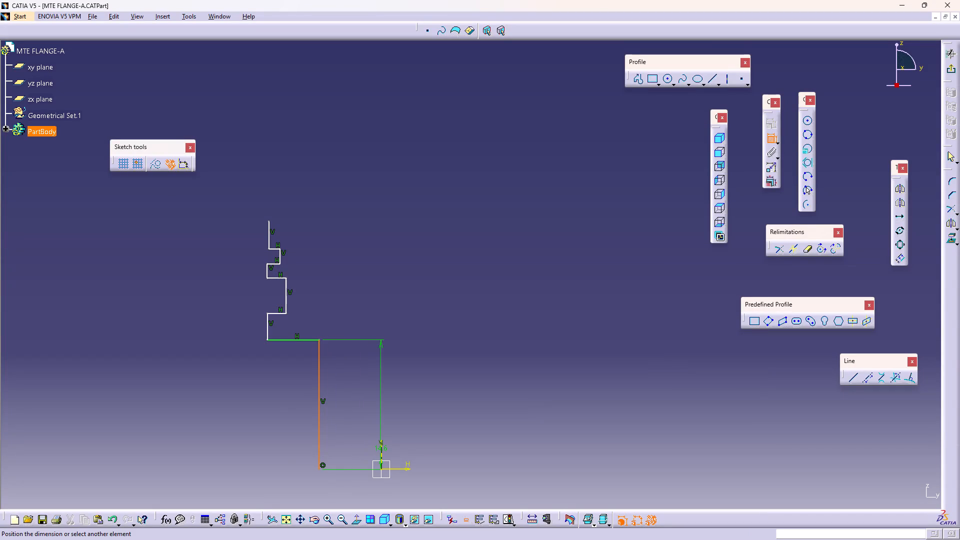
pyautogui.click(382, 450)
pyautogui.click(354, 453)
pyautogui.doubleClick(354, 453)
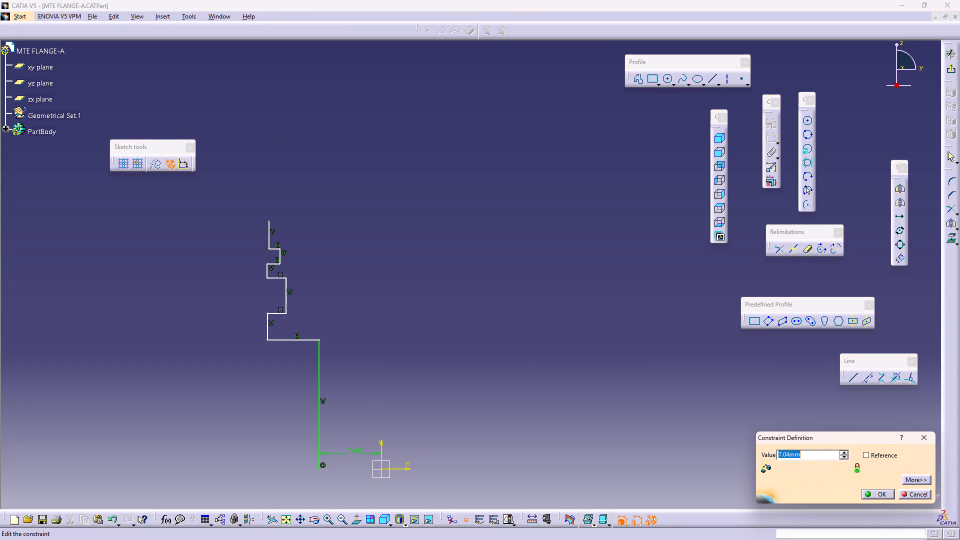
pyautogui.write('14.')
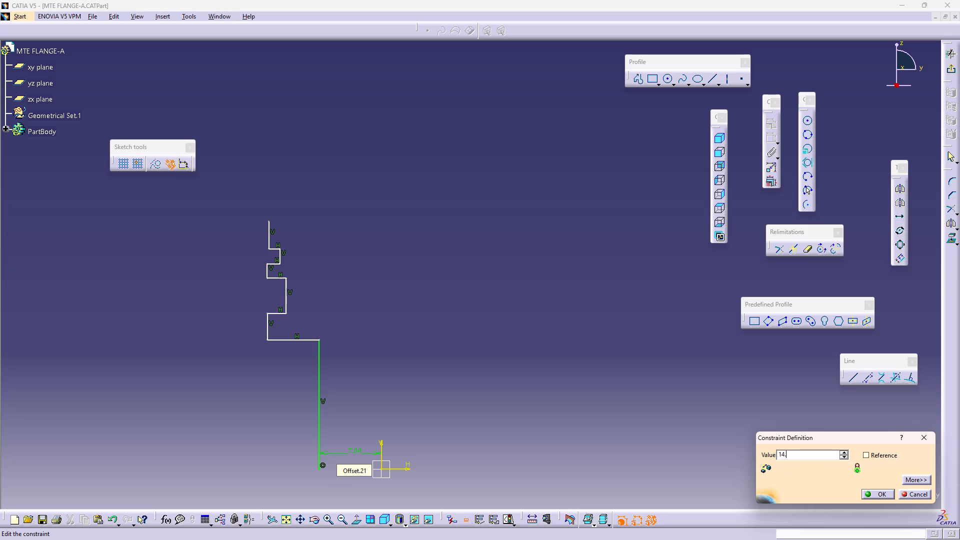
pyautogui.write('17/2')
pyautogui.press('Return')
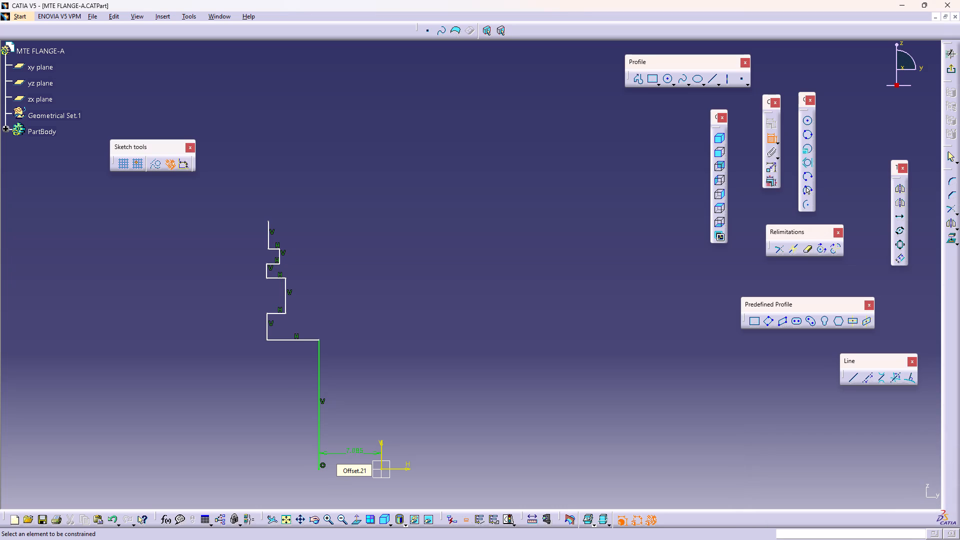
pyautogui.click(403, 385)
# Dimension the lengths of all six vertical profile lines from the lowest to the topmost, aligned in one column on the profile's outer side.
pyautogui.moveTo(405, 417); pyautogui.dragTo(413, 350, button='middle')
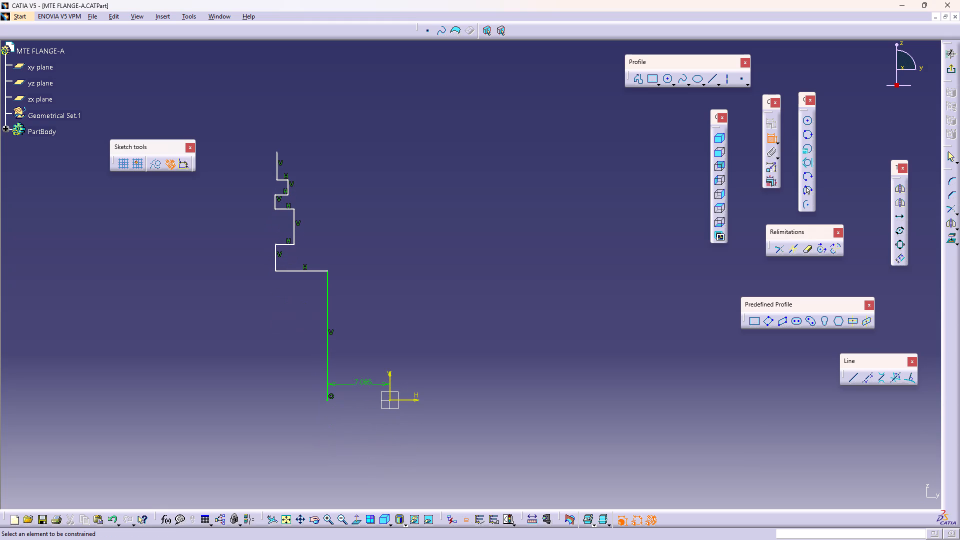
pyautogui.doubleClick(422, 322)
pyautogui.click(328, 346)
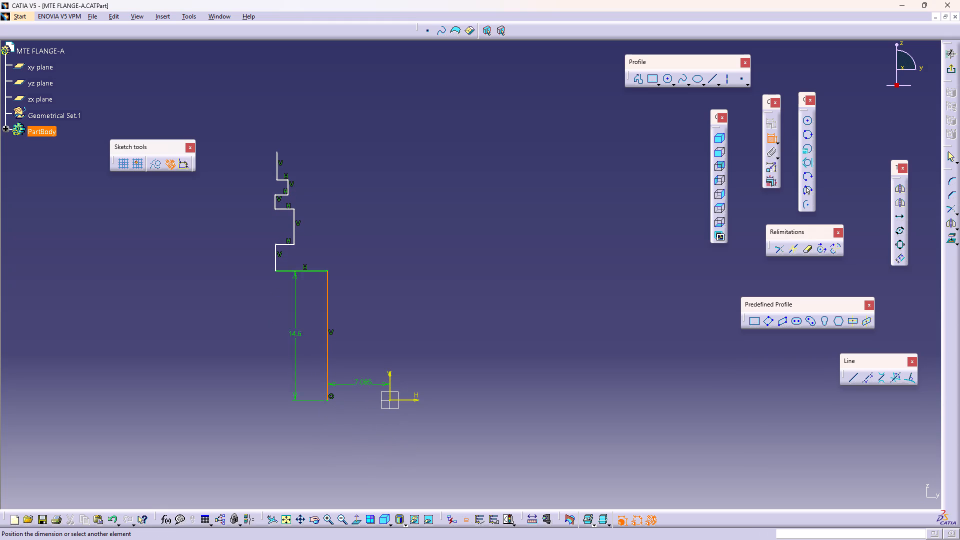
pyautogui.click(206, 345)
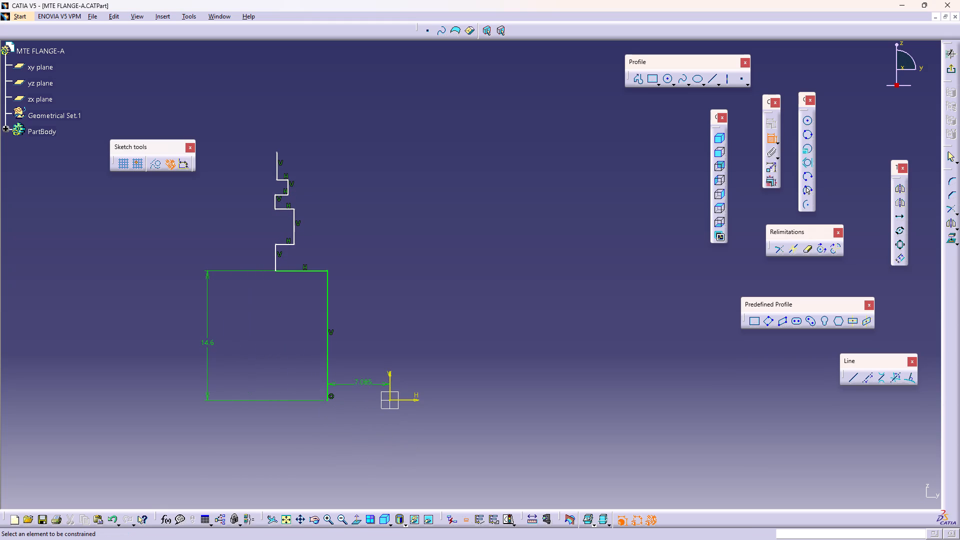
pyautogui.click(274, 258)
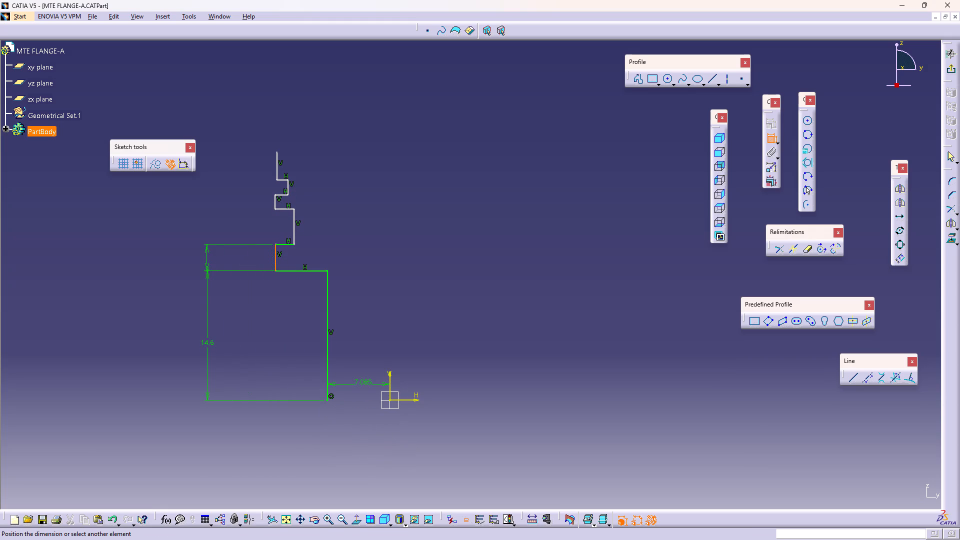
pyautogui.click(204, 272)
pyautogui.click(293, 228)
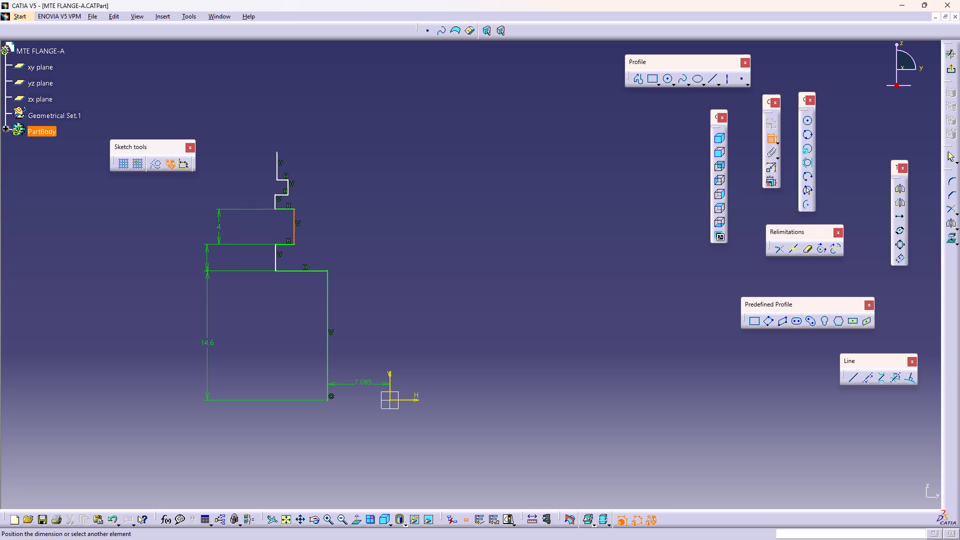
pyautogui.click(206, 233)
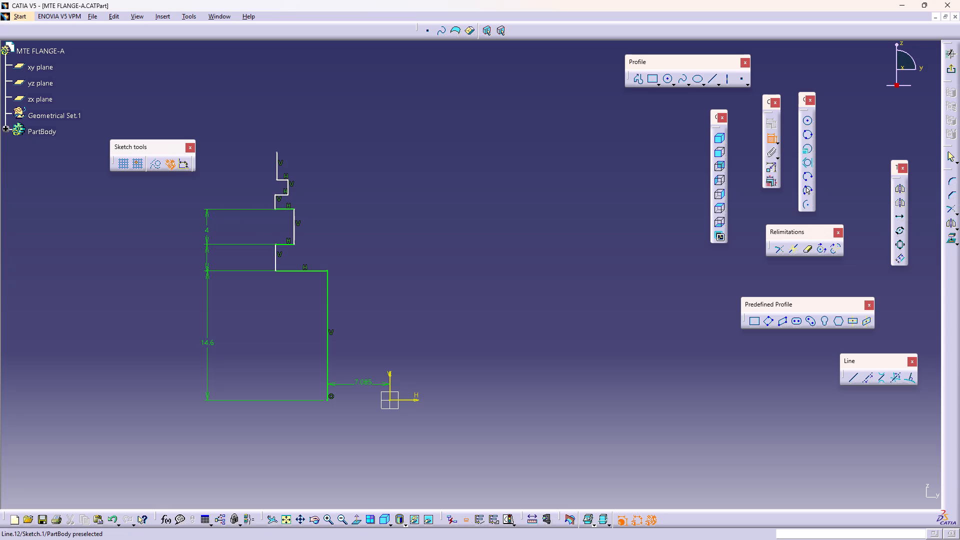
pyautogui.click(274, 204)
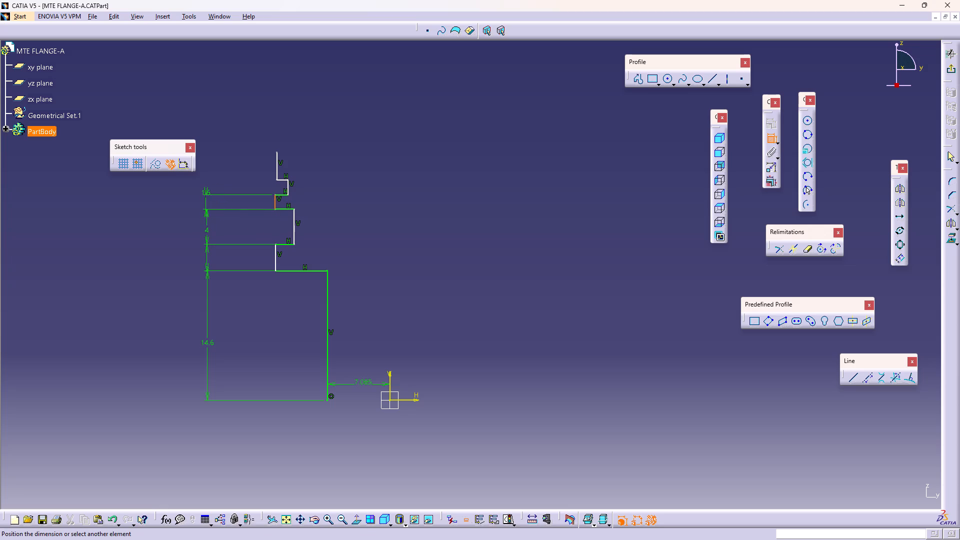
pyautogui.click(206, 206)
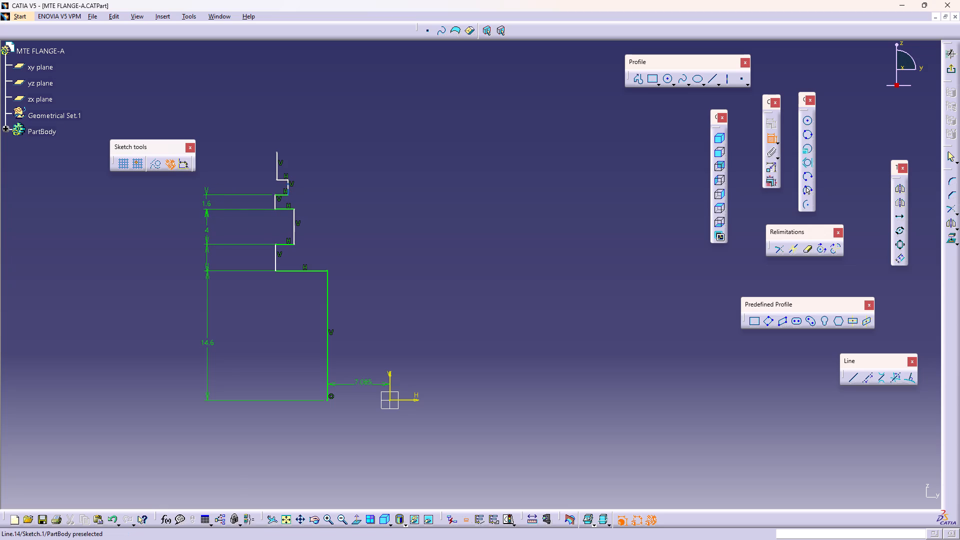
pyautogui.click(287, 186)
pyautogui.click(205, 188)
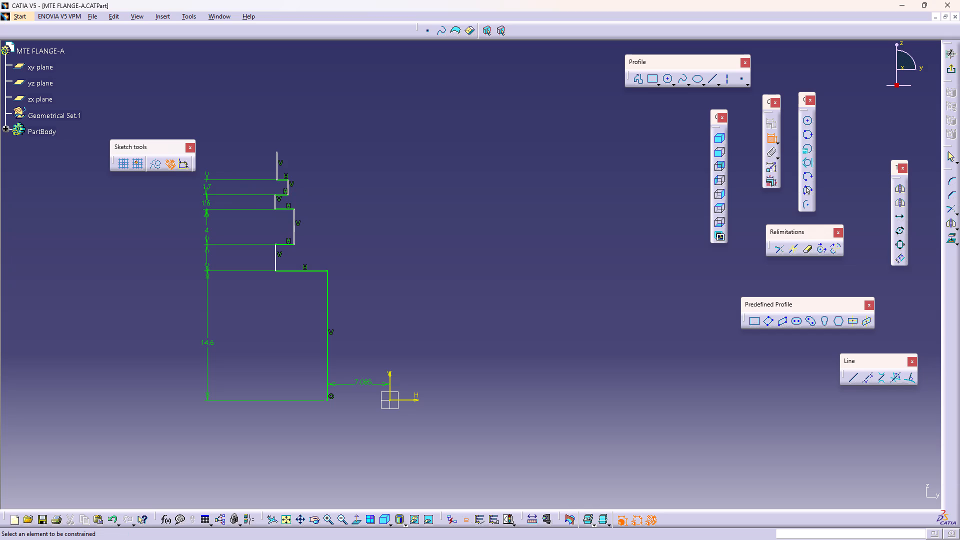
pyautogui.click(276, 169)
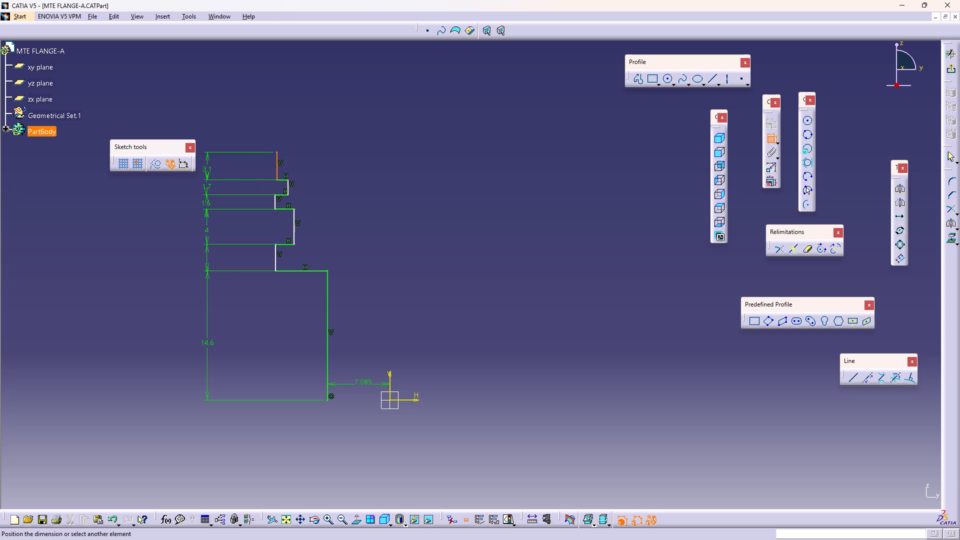
pyautogui.click(206, 172)
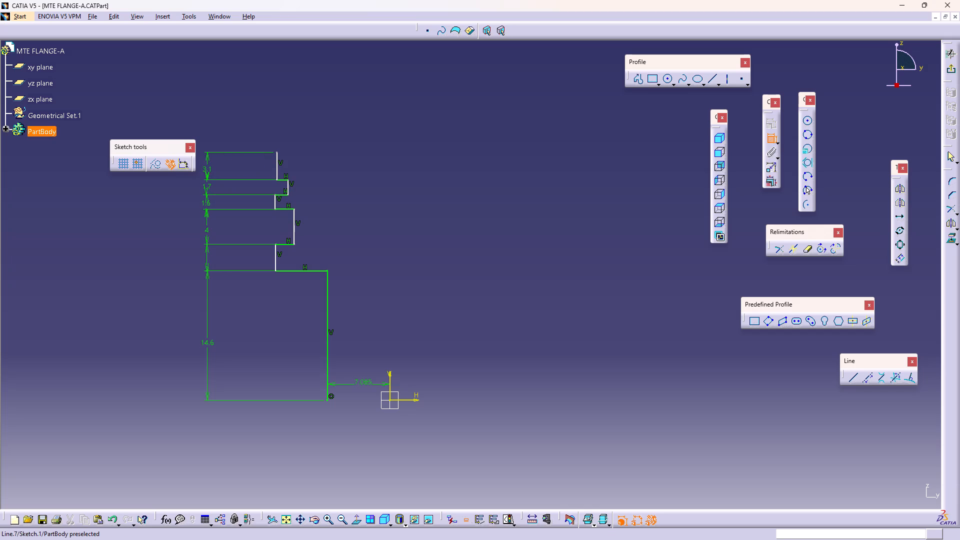
# Dimension the horizontal distance from the second-lowest vertical profile line to the vertical axis.
pyautogui.click(276, 257)
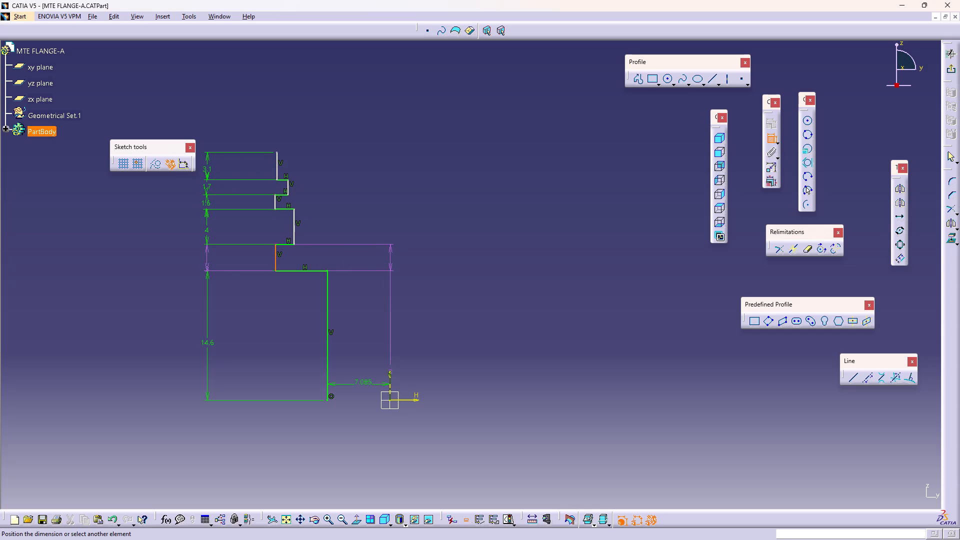
pyautogui.click(390, 374)
pyautogui.click(347, 255)
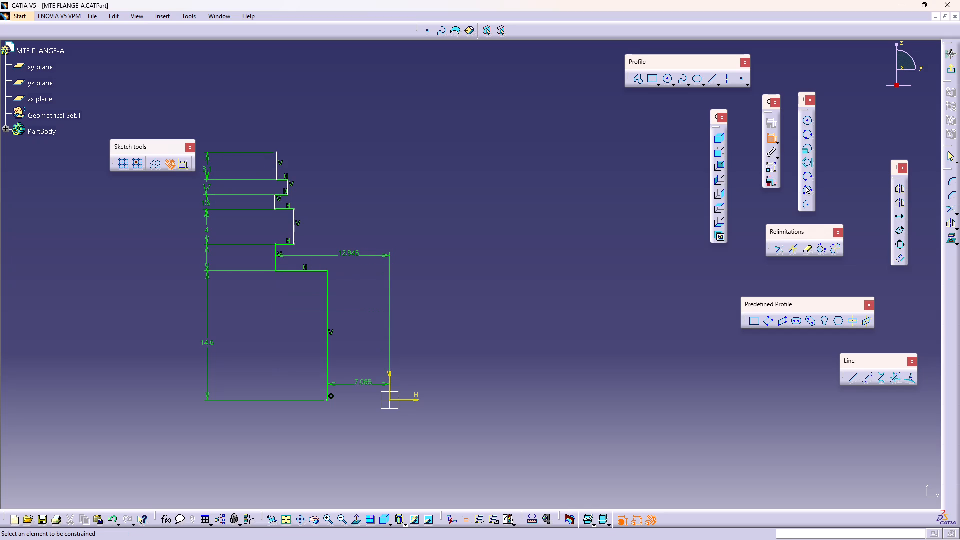
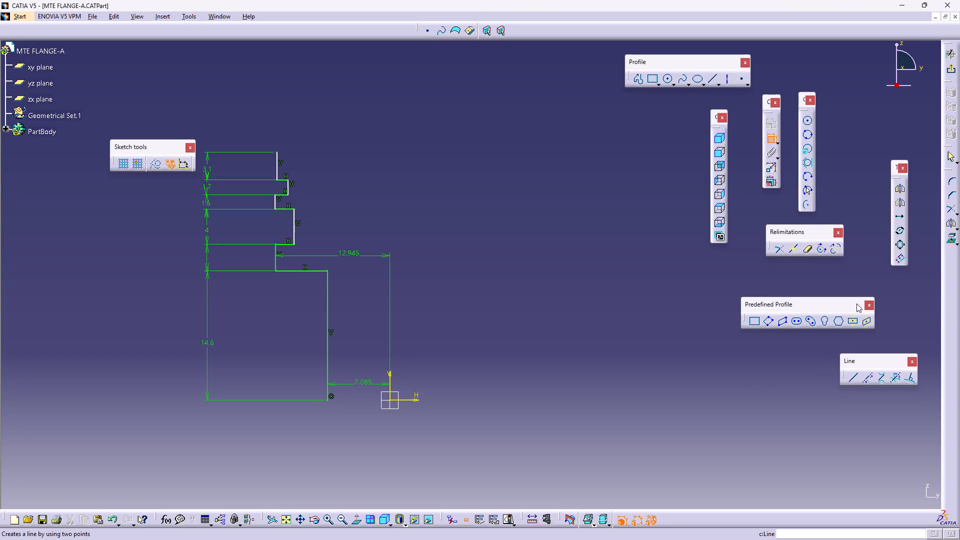
# Continue the profile from the topmost vertical line's upper end with a horizontal line towards the axis, ending at H -19/2 mm.
pyautogui.click(635, 81)
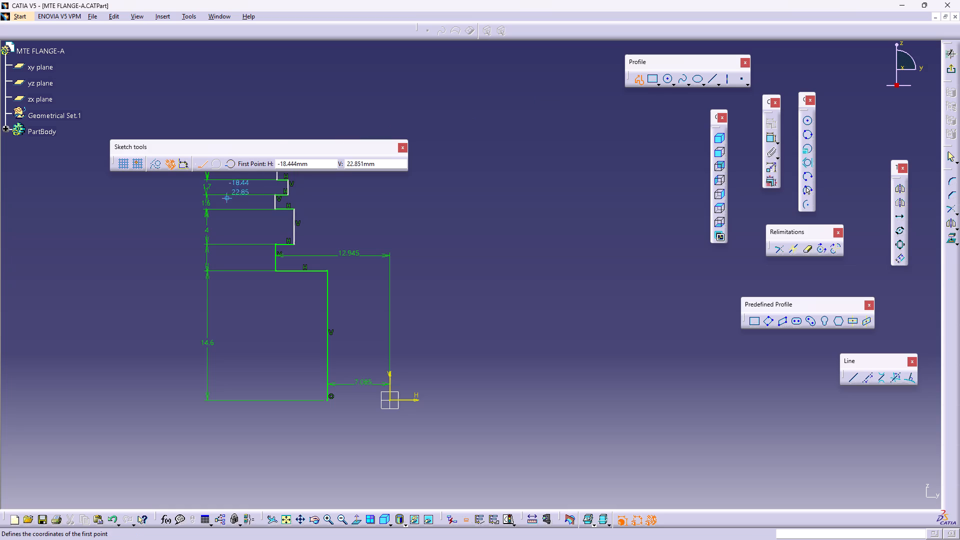
pyautogui.moveTo(282, 150); pyautogui.dragTo(273, 78)
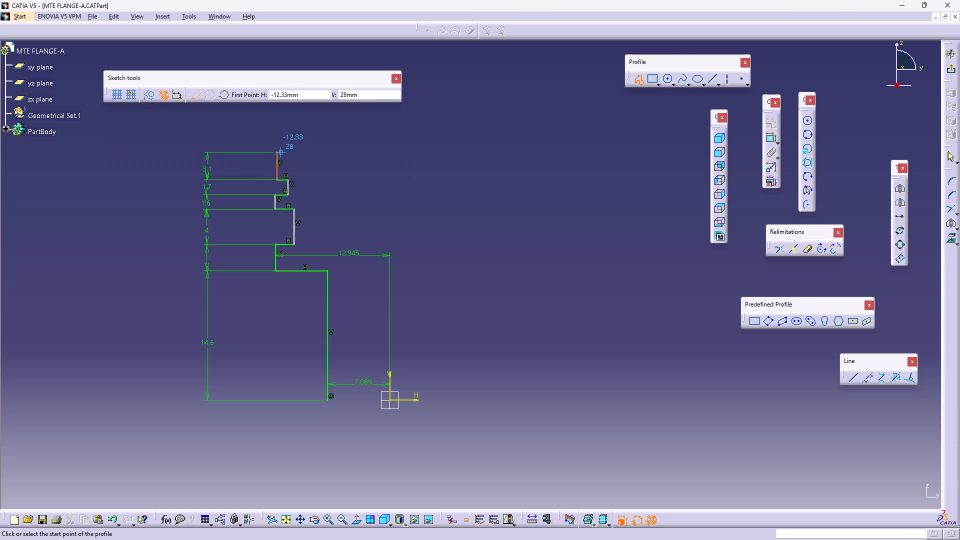
pyautogui.click(277, 152)
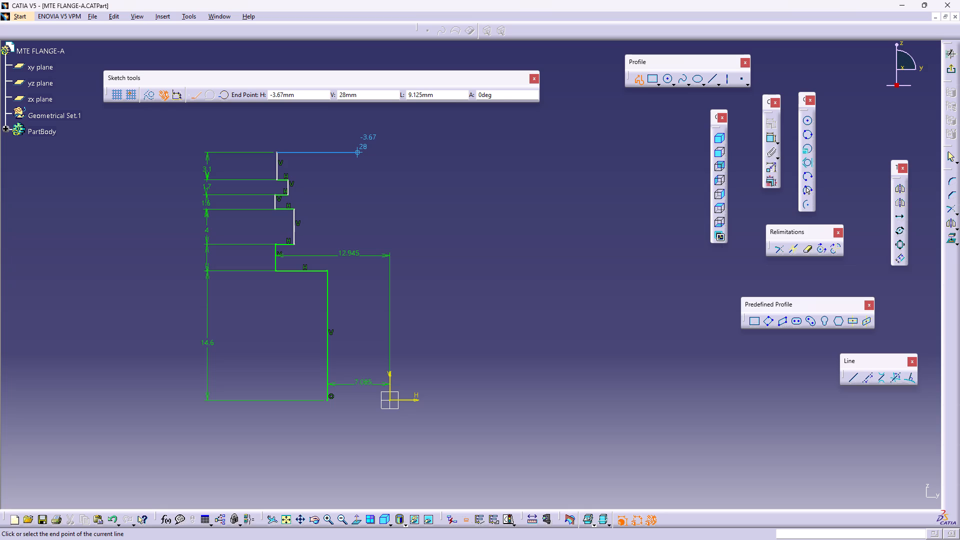
pyautogui.moveTo(302, 90); pyautogui.dragTo(290, 96)
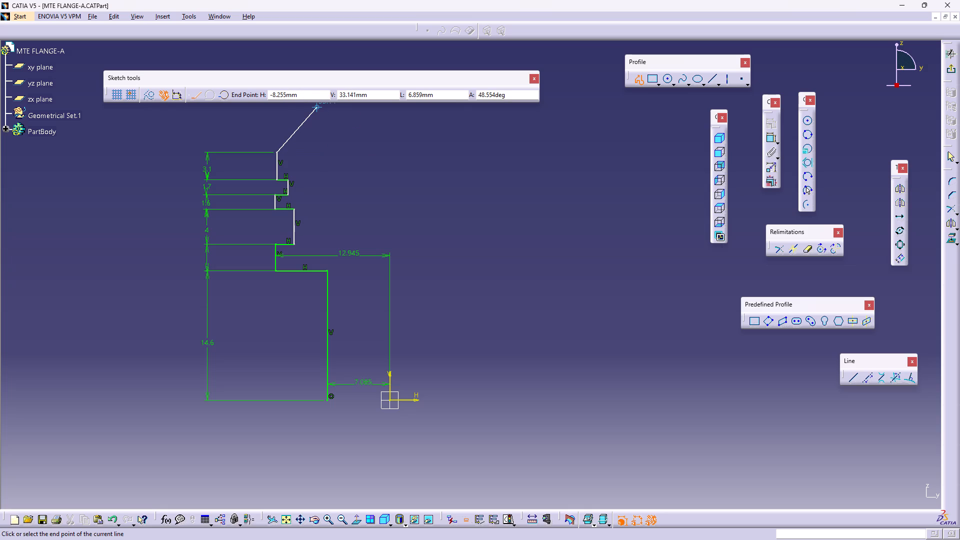
pyautogui.moveTo(297, 94); pyautogui.dragTo(273, 100)
pyautogui.write('19/2')
pyautogui.press('Return')
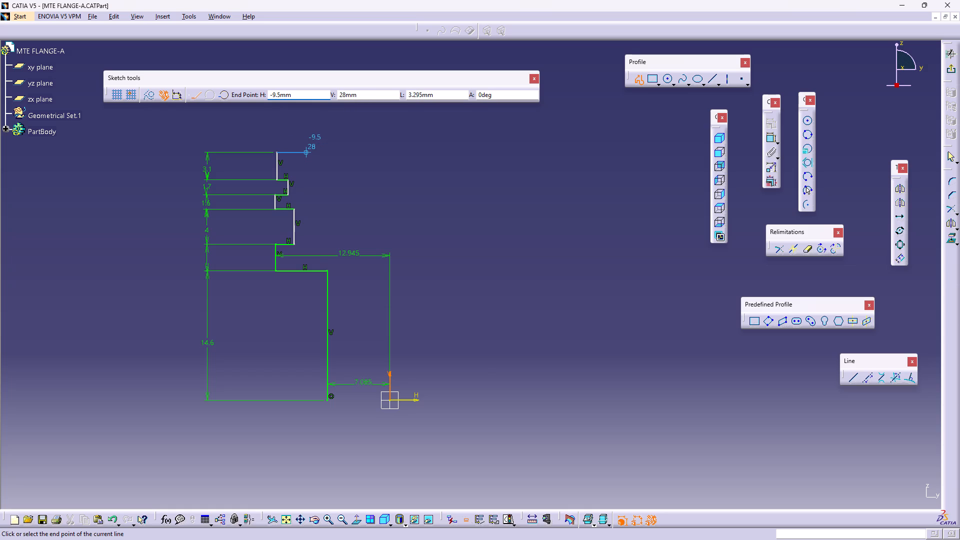
pyautogui.click(339, 153)
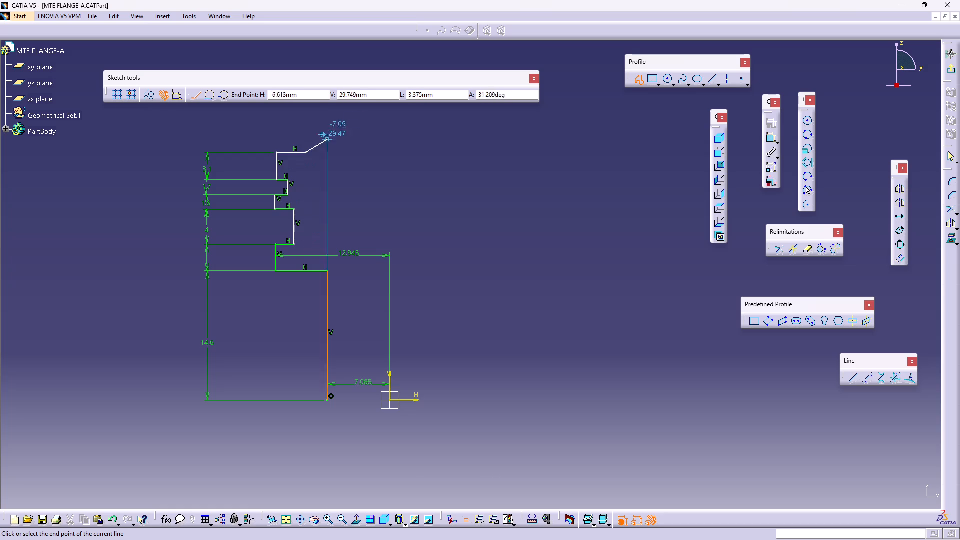
# Add a vertical profile line straight down from that end, with its end point at V 28-10 mm.
pyautogui.moveTo(373, 94); pyautogui.dragTo(335, 99)
pyautogui.write('28-')
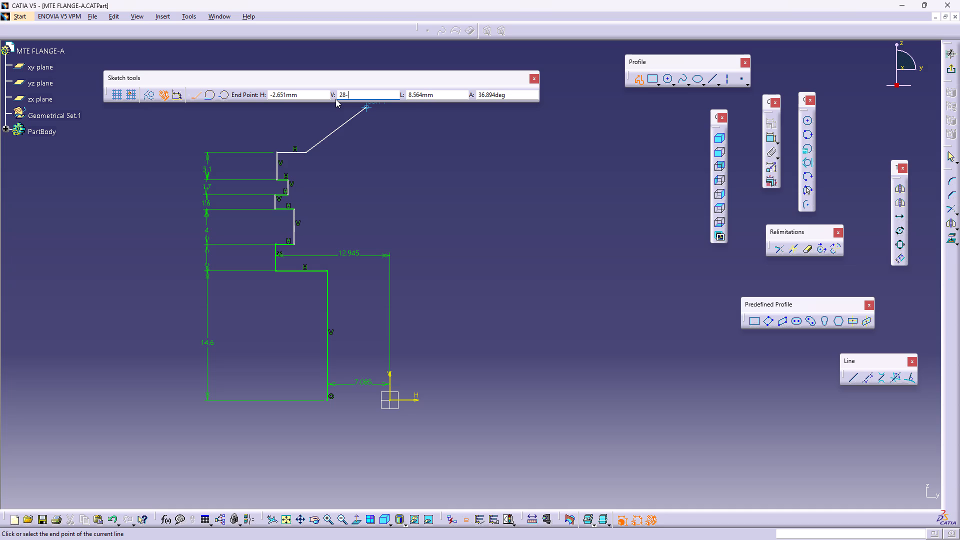
pyautogui.write('10')
pyautogui.press('Return')
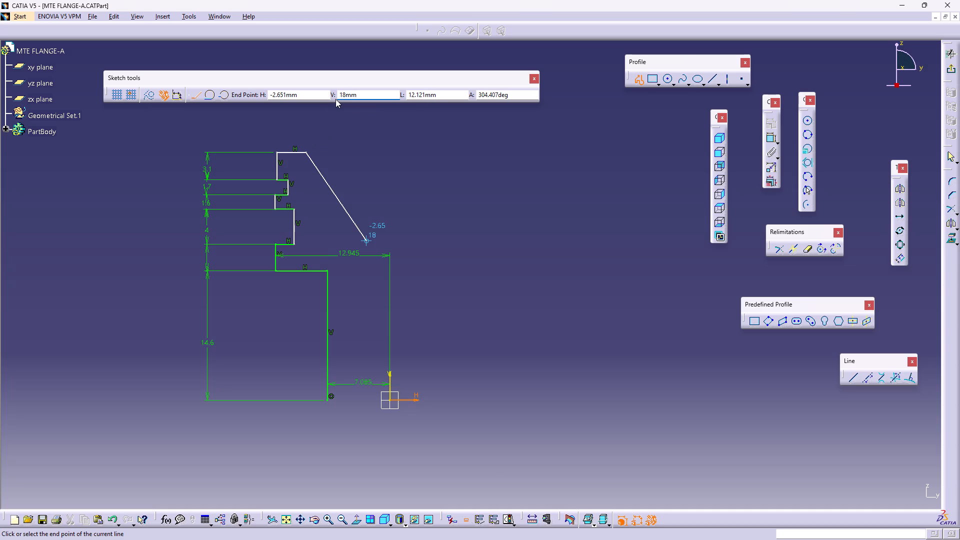
pyautogui.click(308, 224)
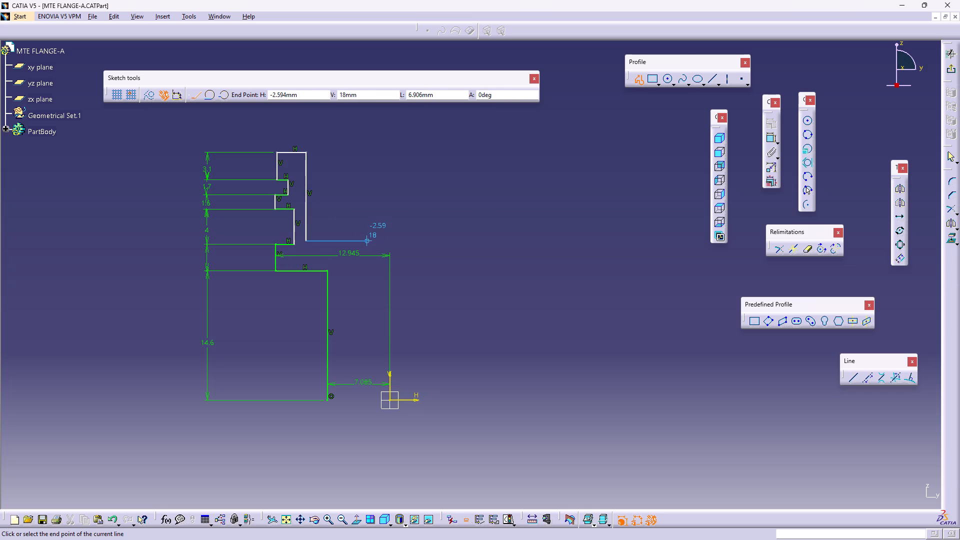
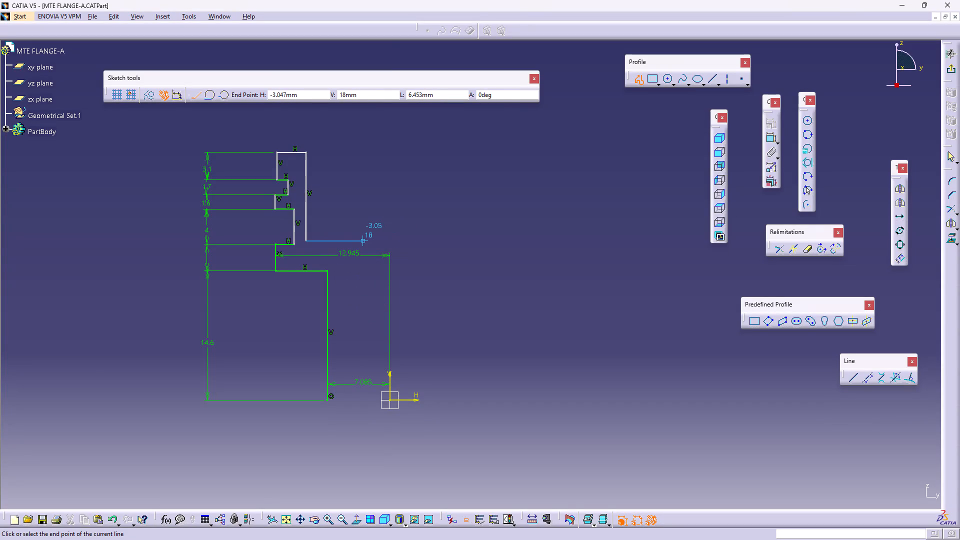
# Continue the profile with a horizontal line at V 18 mm towards the axis, ending at H -14.17/2 mm.
pyautogui.moveTo(303, 96); pyautogui.dragTo(272, 104)
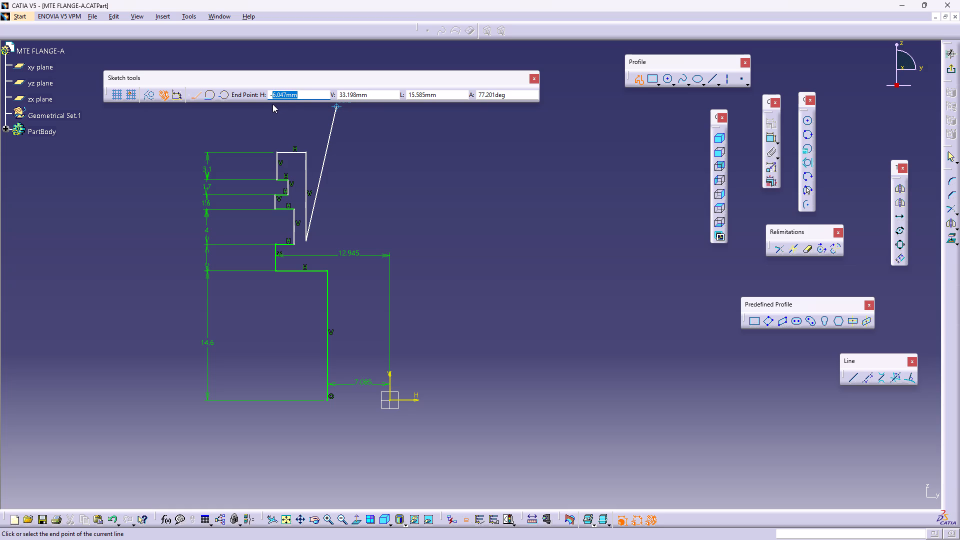
pyautogui.write('14.17')
pyautogui.press('Return')
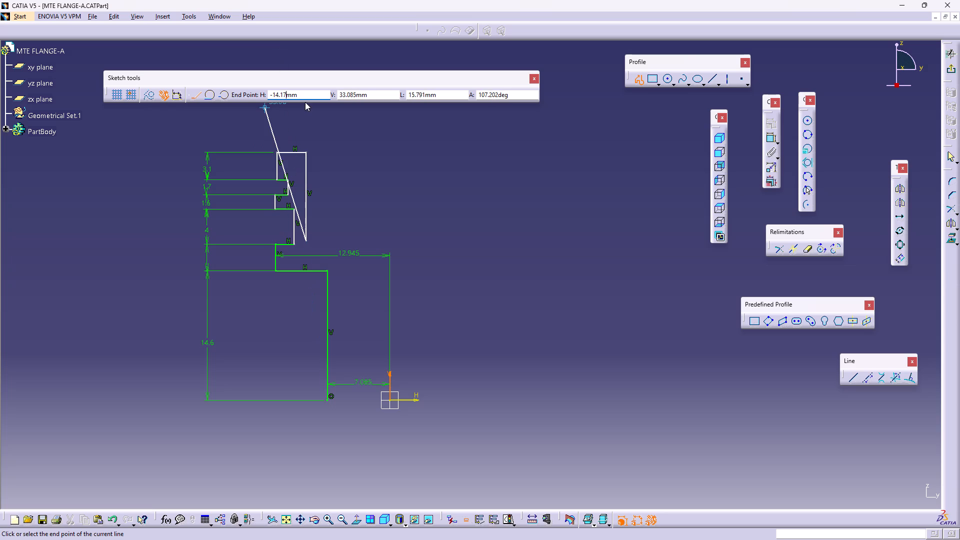
pyautogui.moveTo(296, 94); pyautogui.dragTo(272, 99)
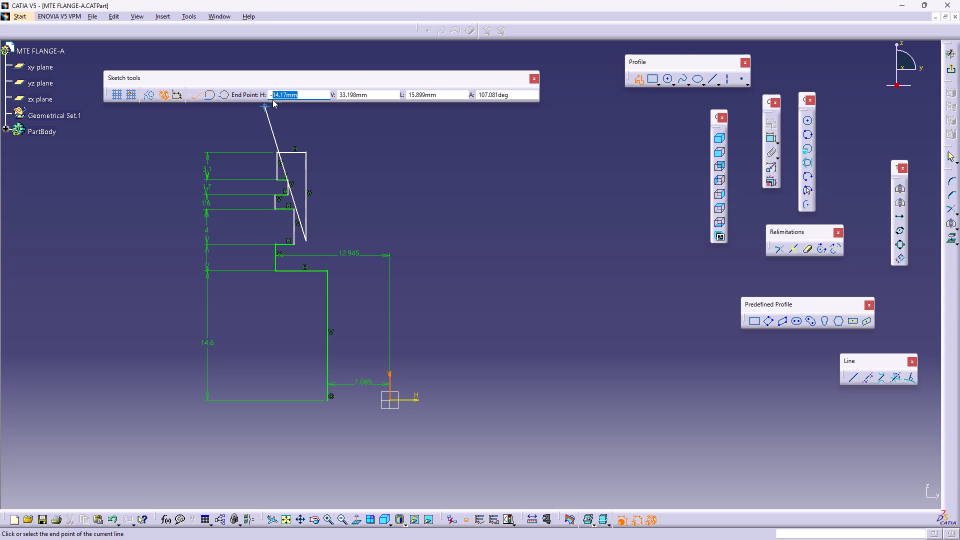
pyautogui.write('14.')
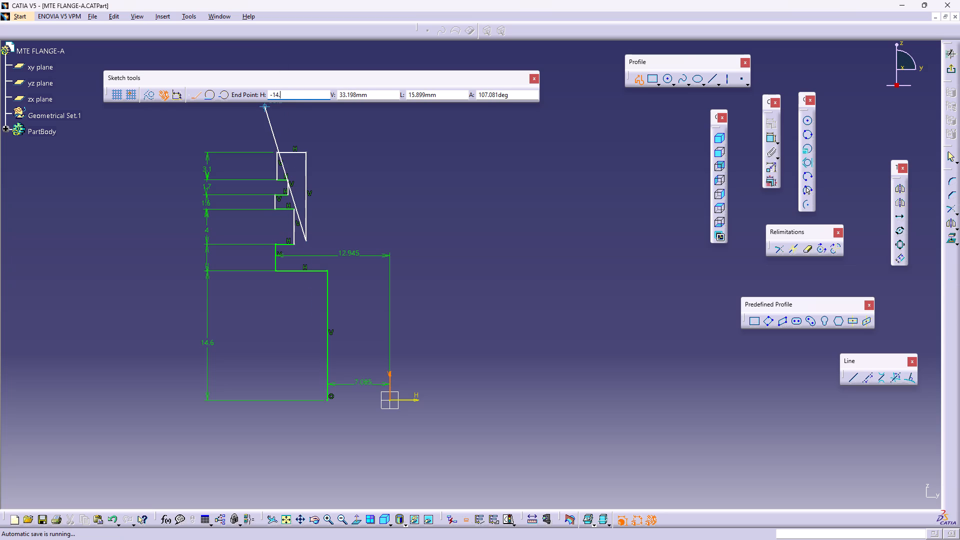
pyautogui.write('17/2')
pyautogui.press('Return')
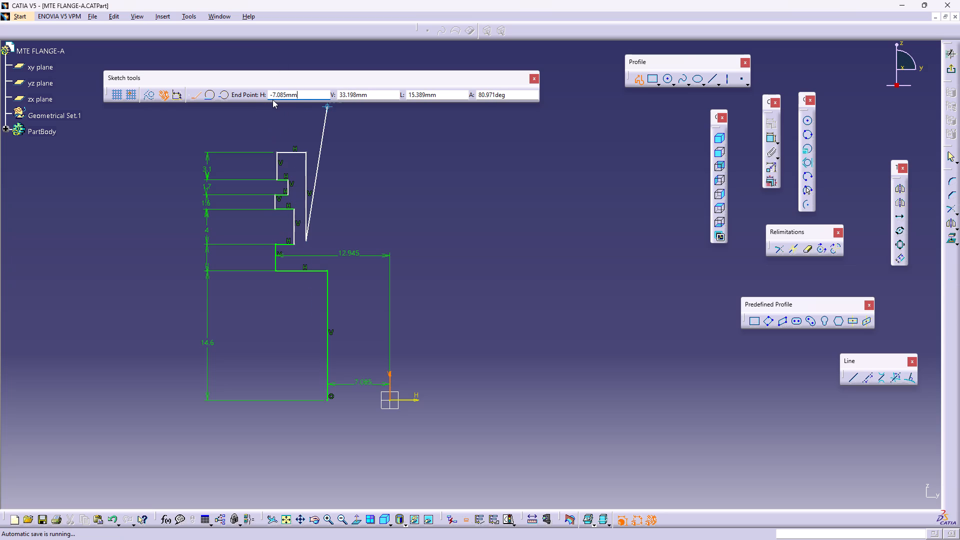
pyautogui.click(383, 242)
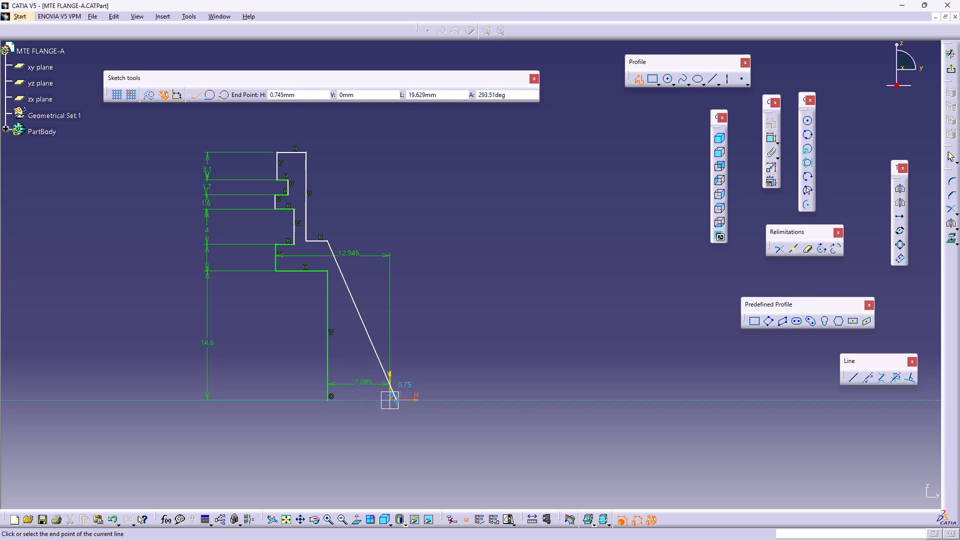
# Add a vertical profile line from that end straight down to the H axis, over the existing lower vertical line, and finish the profile.
pyautogui.click(327, 399)
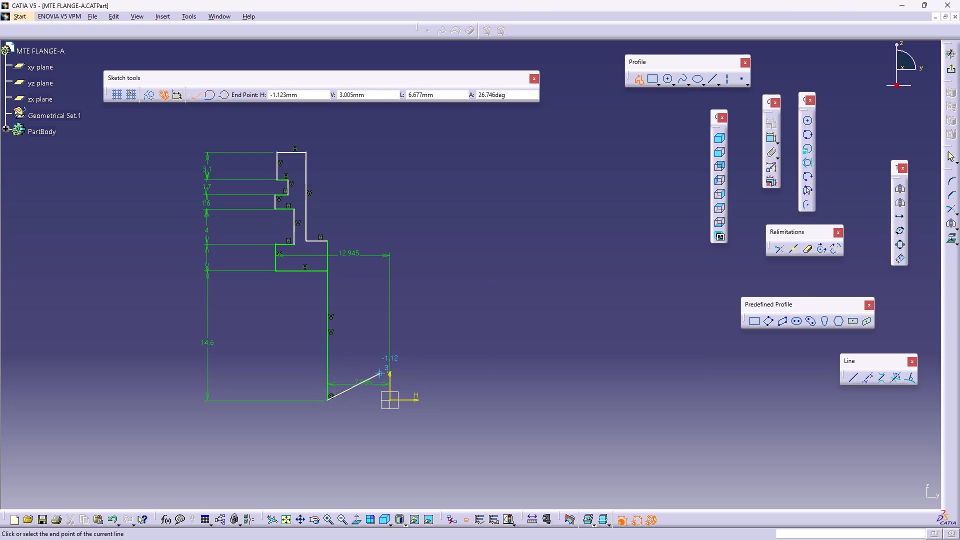
pyautogui.press('Escape')
pyautogui.press('Escape')
pyautogui.press('Escape')
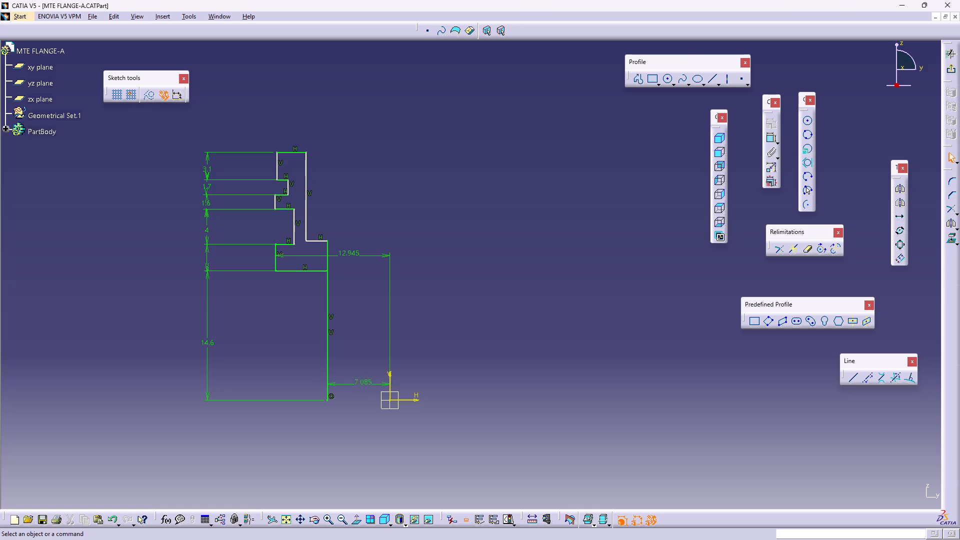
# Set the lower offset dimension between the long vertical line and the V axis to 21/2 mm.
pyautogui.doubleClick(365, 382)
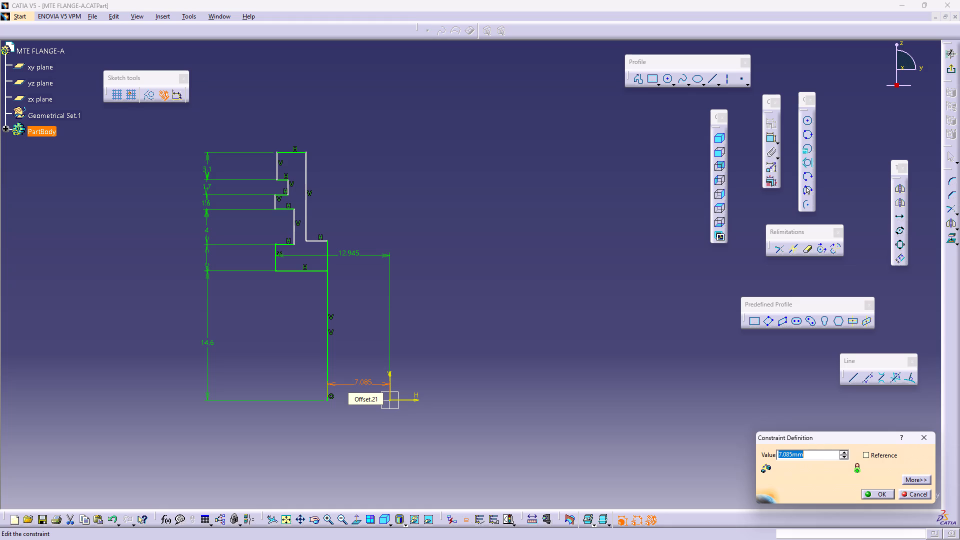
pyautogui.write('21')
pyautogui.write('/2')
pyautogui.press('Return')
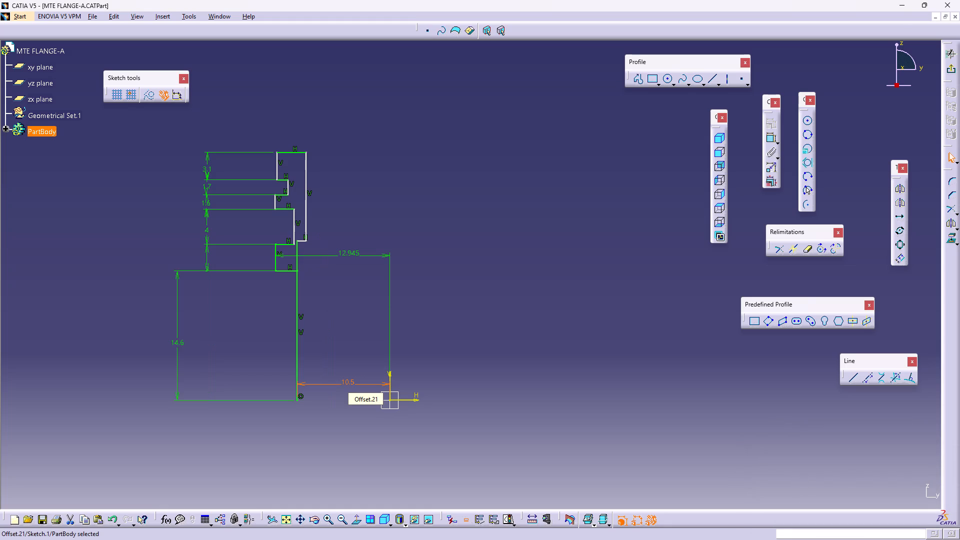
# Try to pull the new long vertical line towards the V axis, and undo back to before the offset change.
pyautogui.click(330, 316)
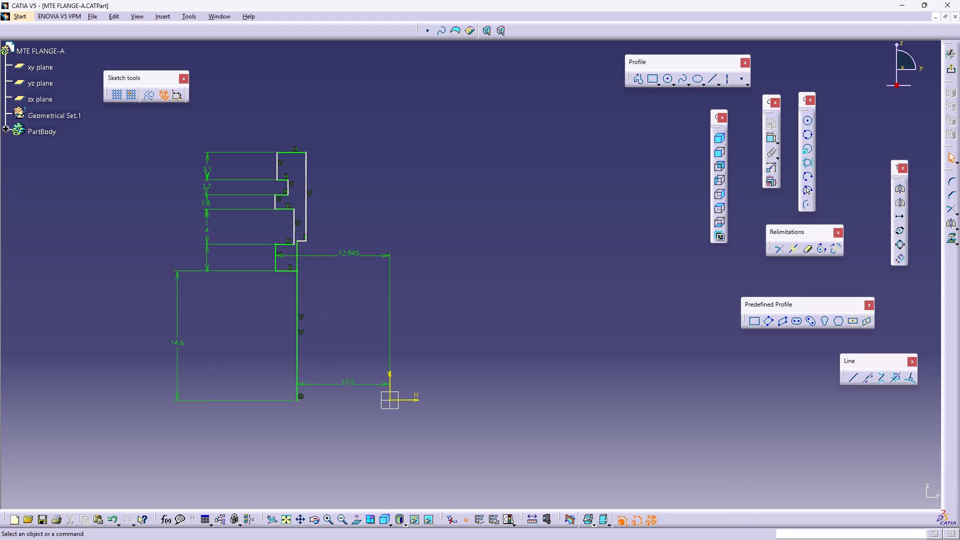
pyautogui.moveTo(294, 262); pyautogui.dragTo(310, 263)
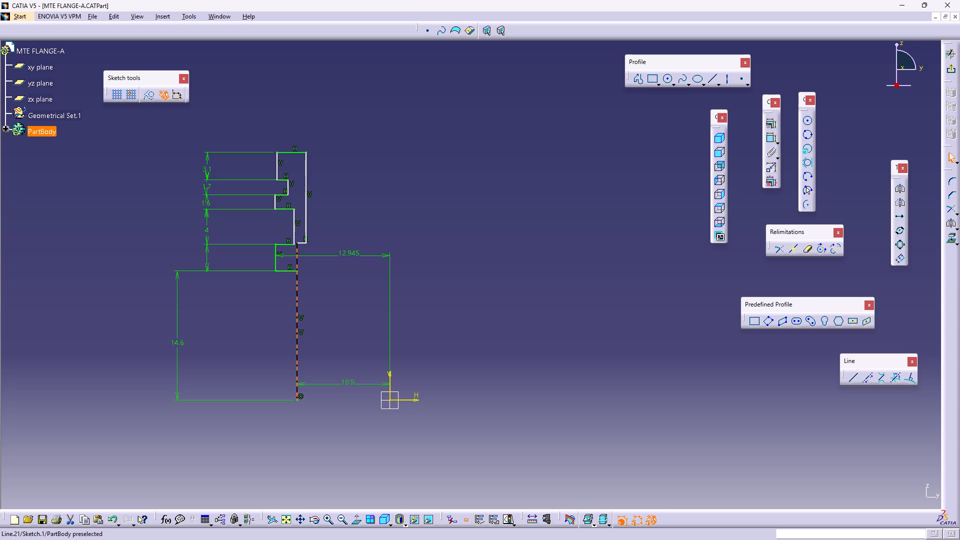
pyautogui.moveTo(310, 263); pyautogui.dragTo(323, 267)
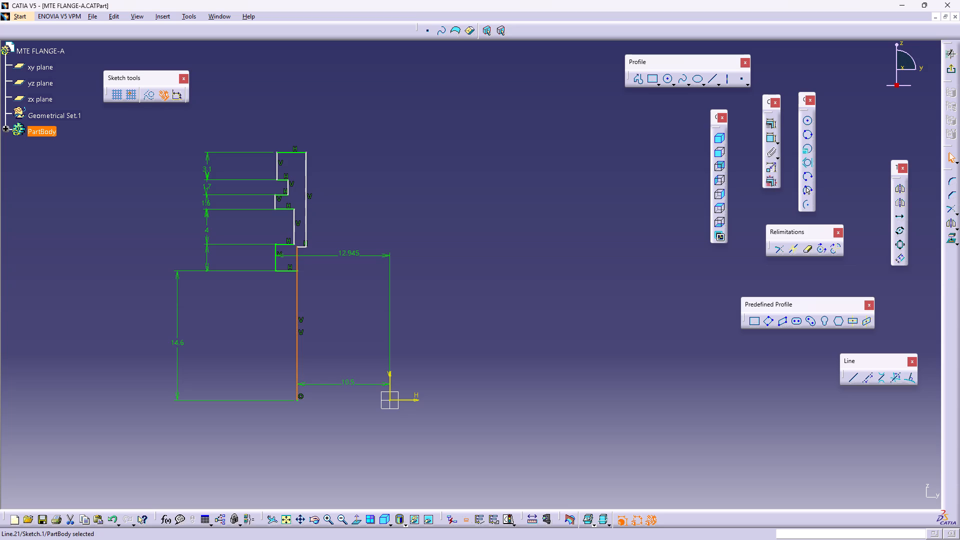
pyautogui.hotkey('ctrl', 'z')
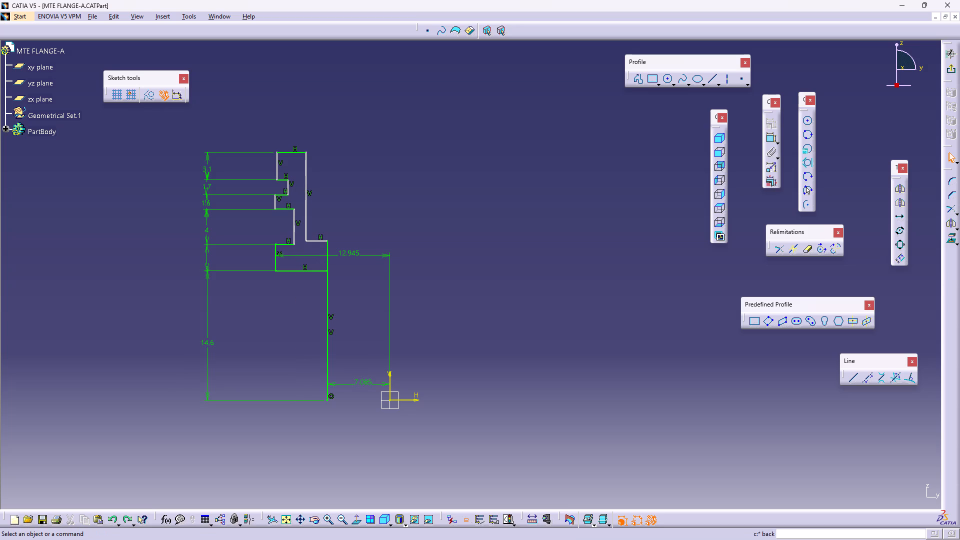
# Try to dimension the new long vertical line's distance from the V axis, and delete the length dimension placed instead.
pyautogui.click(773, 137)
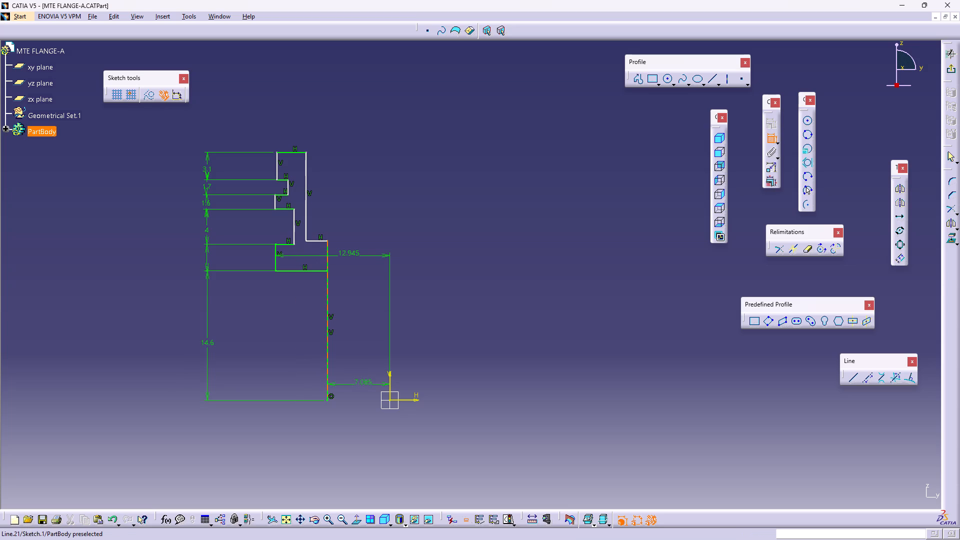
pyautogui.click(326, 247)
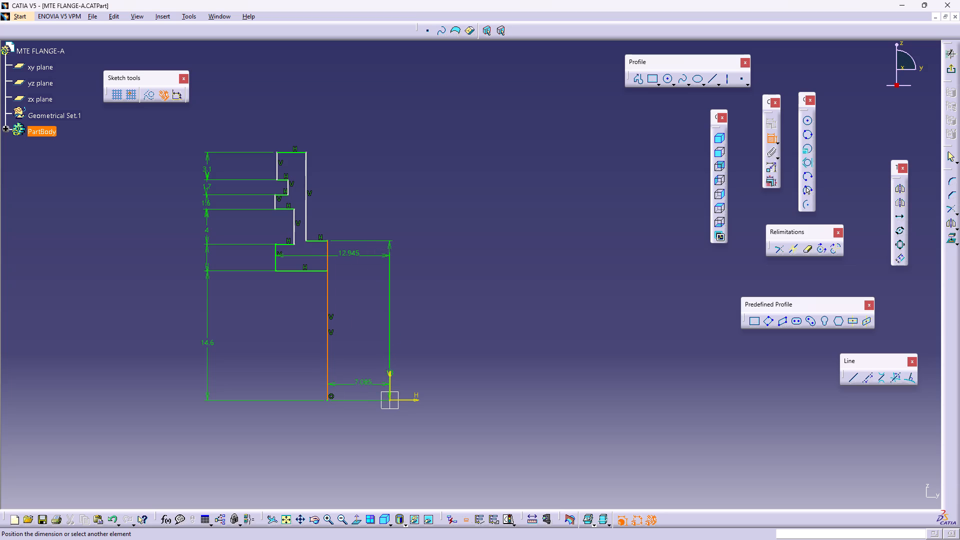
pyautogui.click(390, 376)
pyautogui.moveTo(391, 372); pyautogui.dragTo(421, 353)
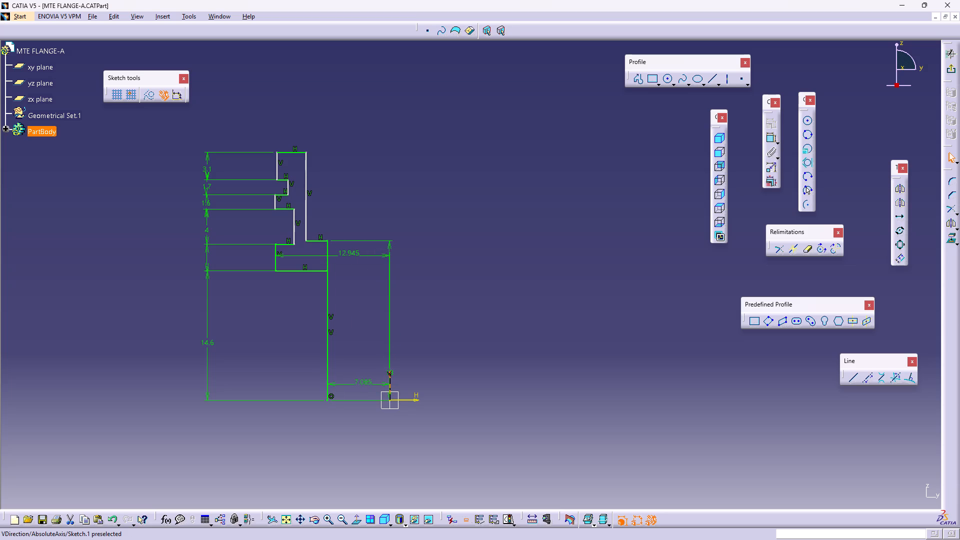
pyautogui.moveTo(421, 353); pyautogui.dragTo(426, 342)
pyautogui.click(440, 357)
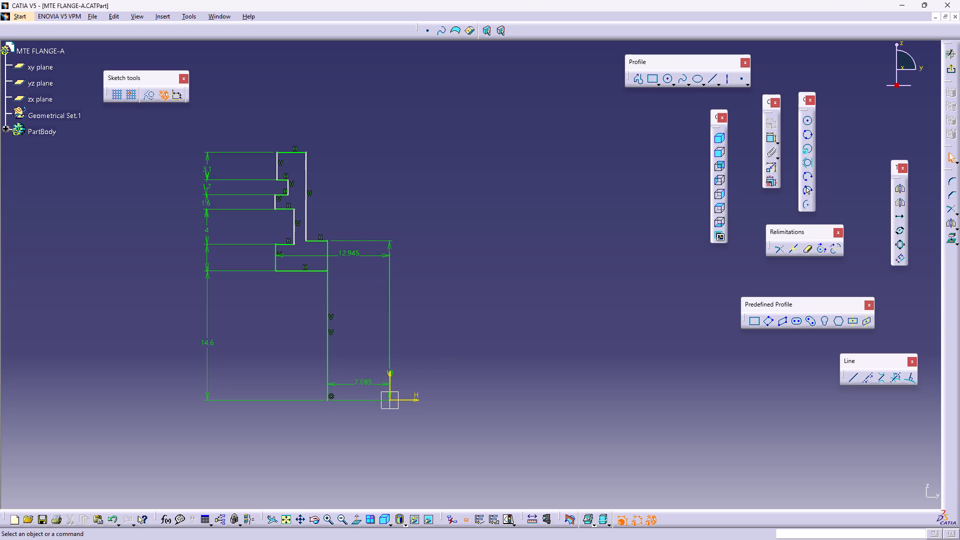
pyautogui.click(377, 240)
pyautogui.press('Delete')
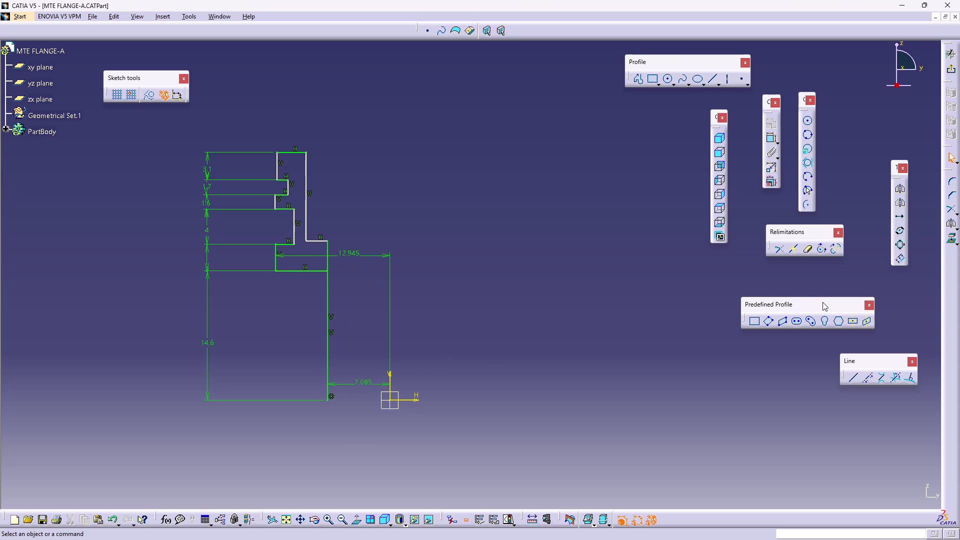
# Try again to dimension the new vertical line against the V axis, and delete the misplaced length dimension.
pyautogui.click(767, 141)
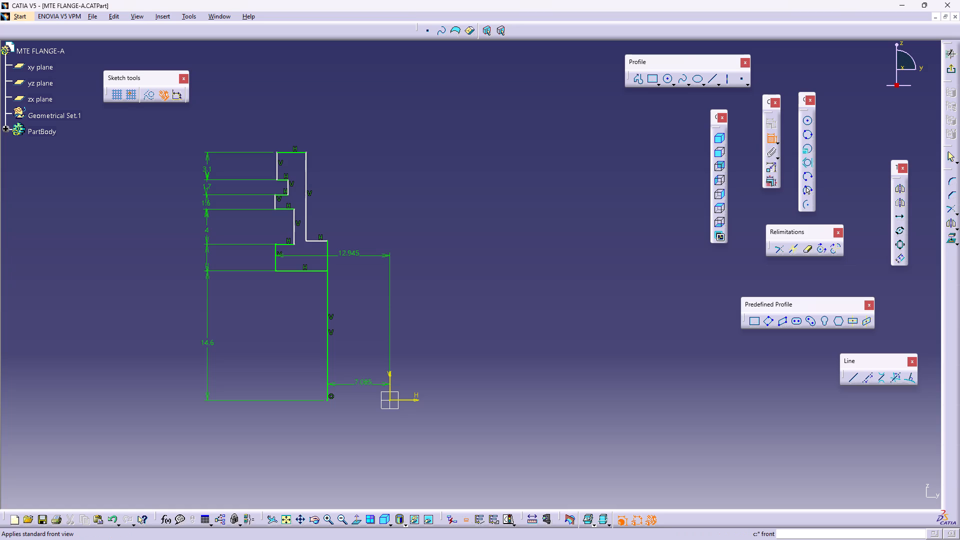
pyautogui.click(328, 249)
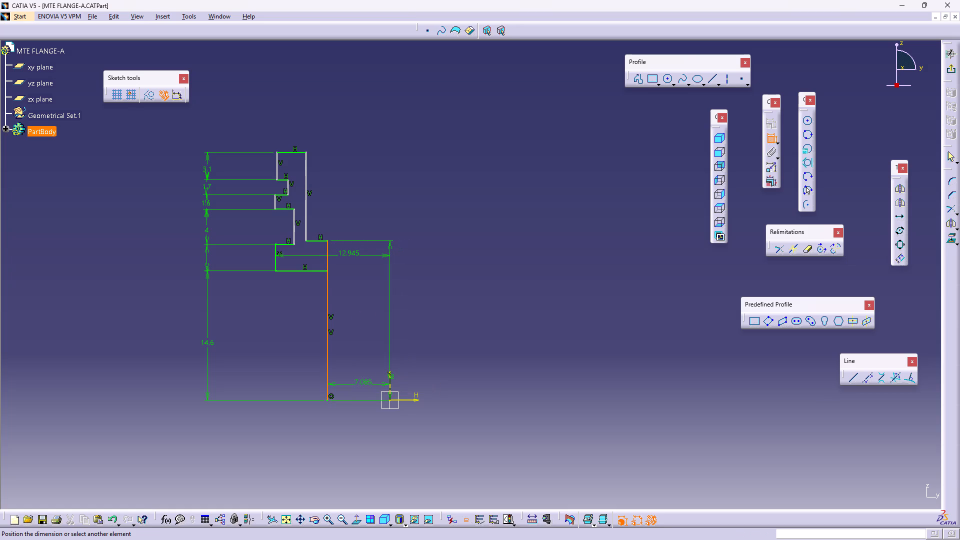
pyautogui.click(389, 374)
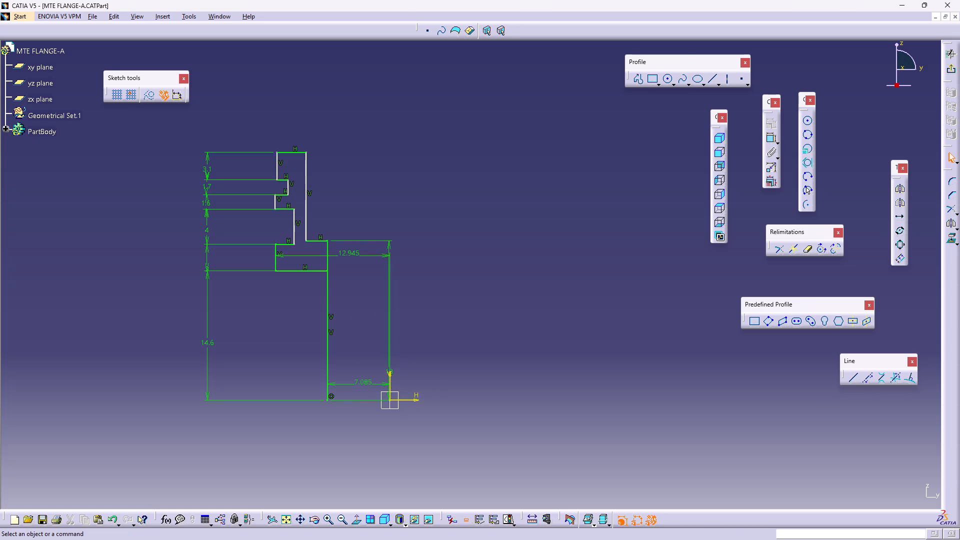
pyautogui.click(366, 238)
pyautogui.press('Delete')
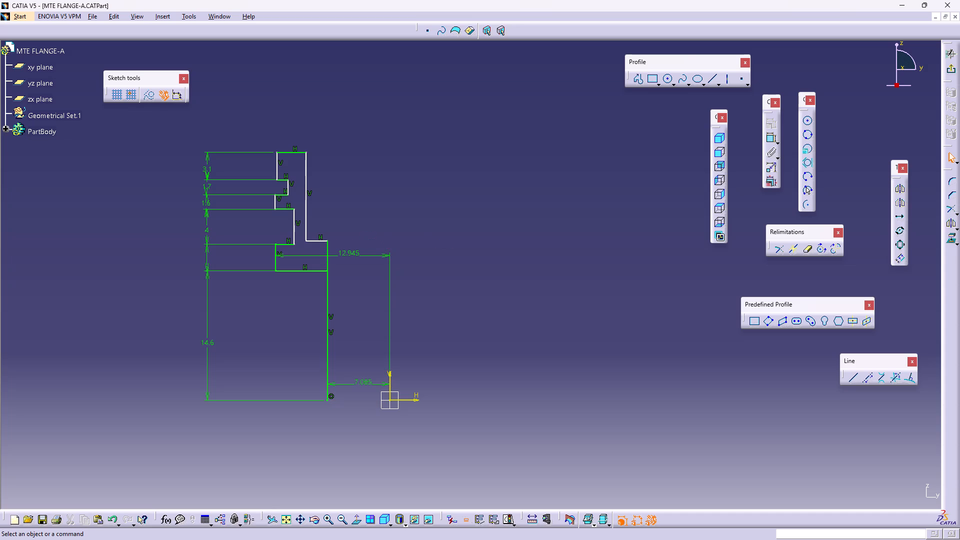
# Dimension the new long vertical line's horizontal distance from the V axis, placing it above the 12.945 mm dimension.
pyautogui.click(773, 137)
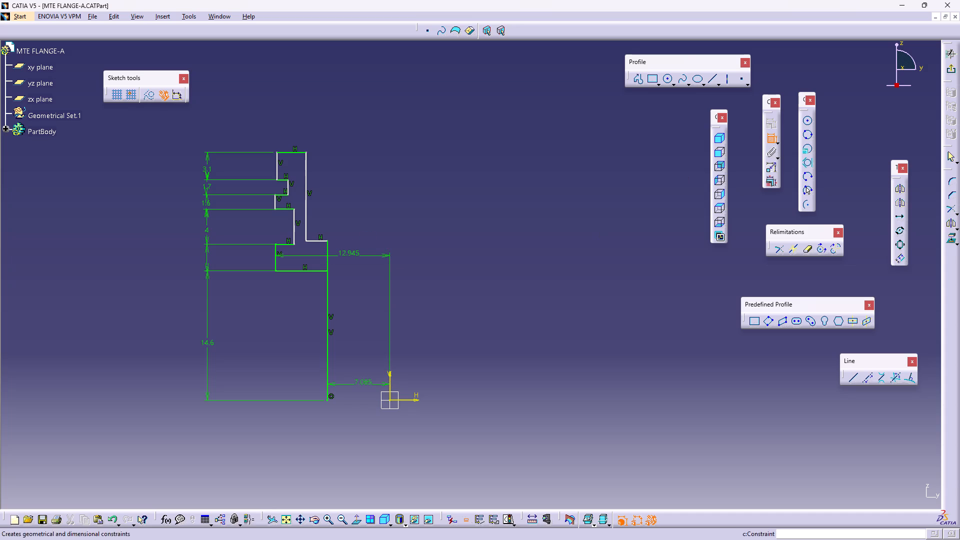
pyautogui.click(389, 377)
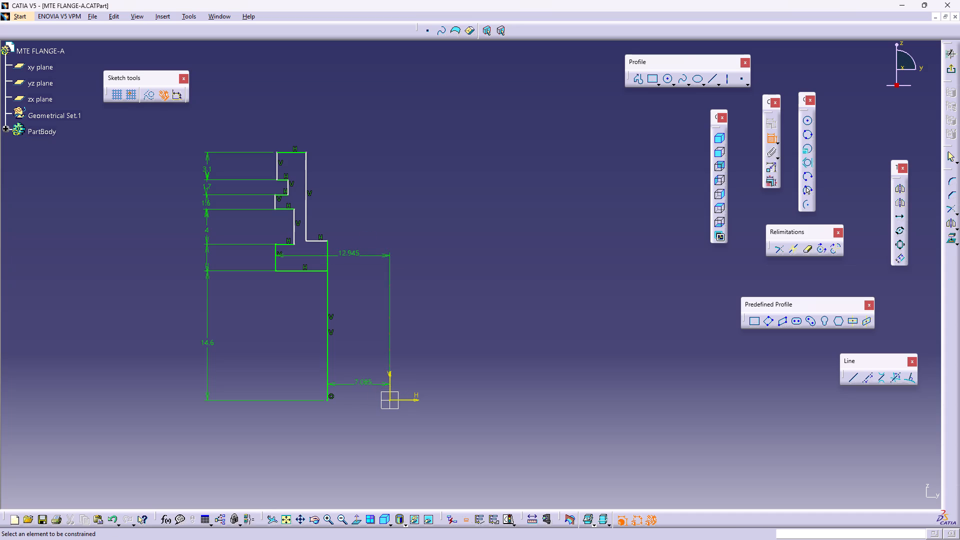
pyautogui.click(327, 248)
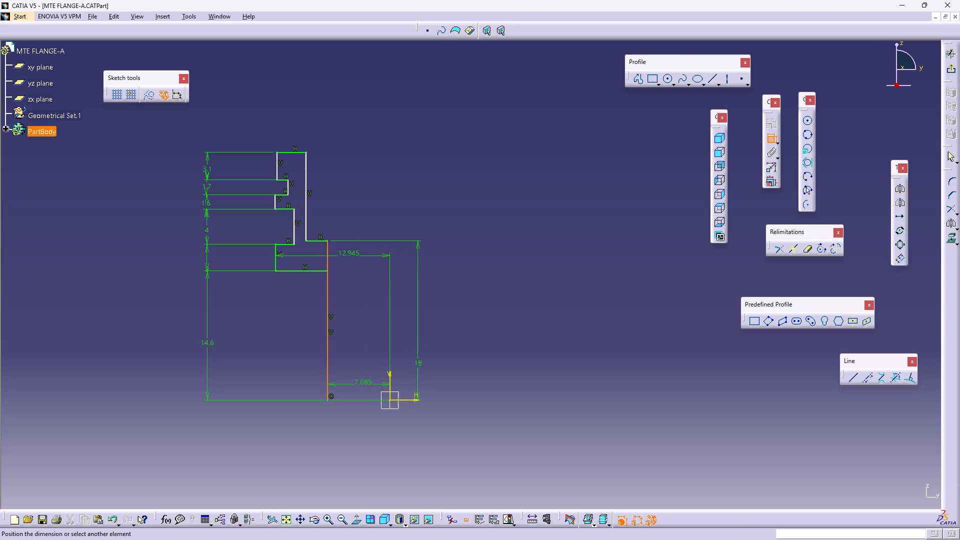
pyautogui.click(389, 403)
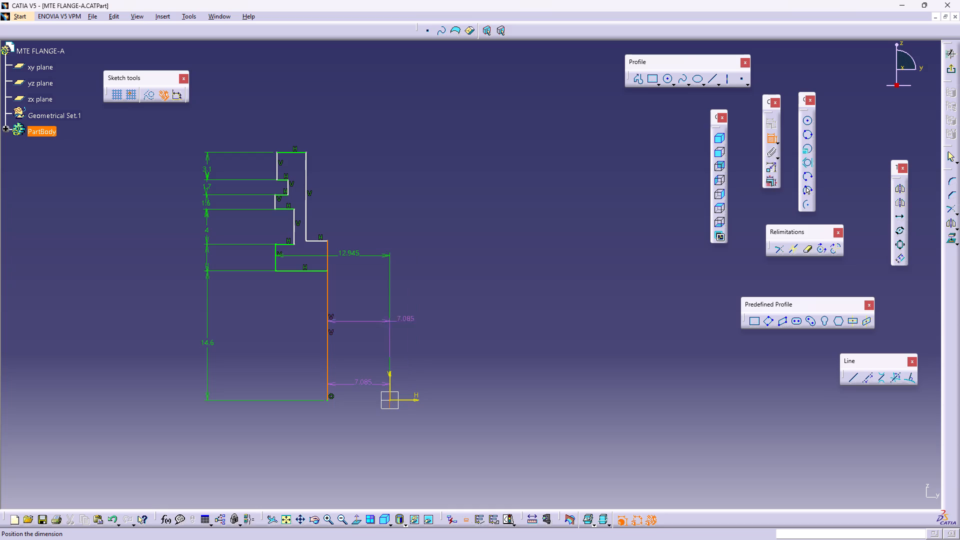
pyautogui.rightClick(416, 231)
pyautogui.click(432, 244)
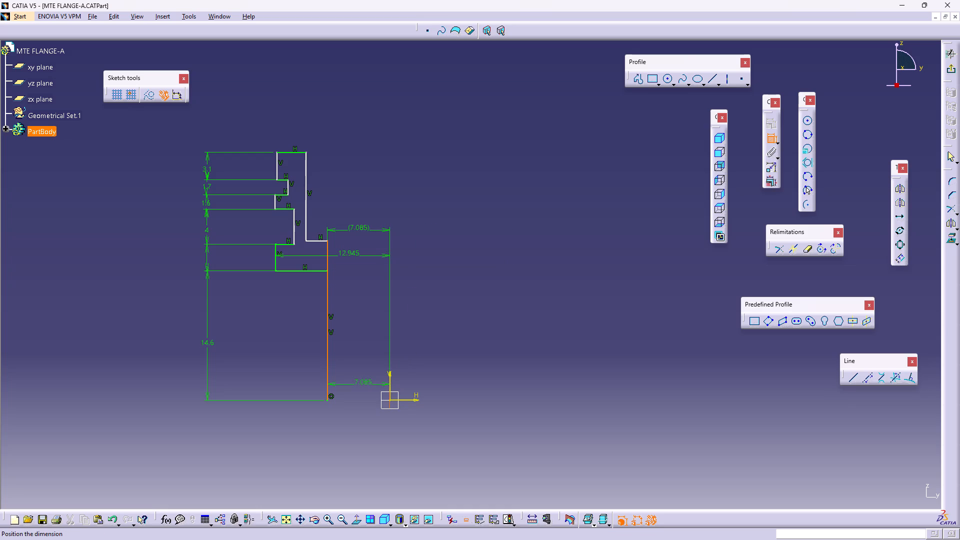
pyautogui.click(359, 230)
pyautogui.click(345, 323)
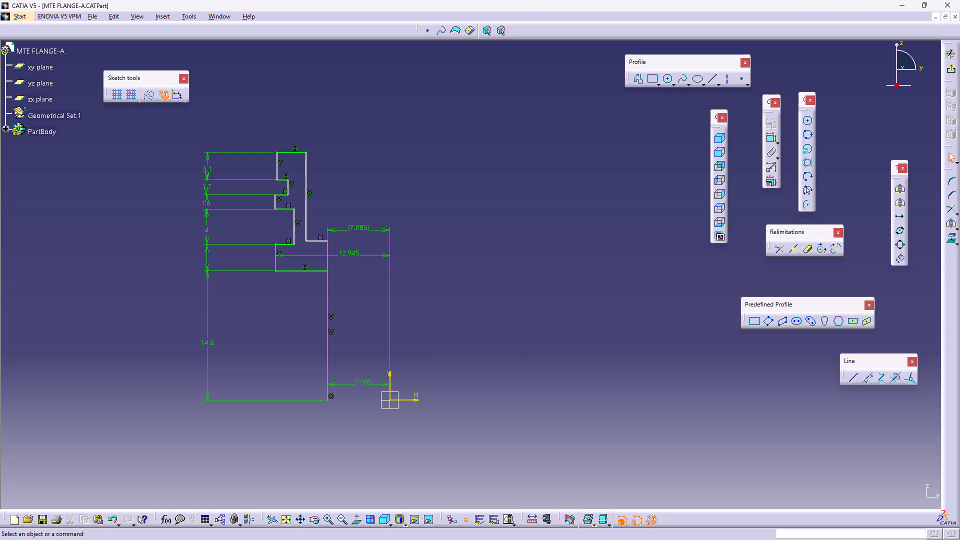
# Delete the lower of the two vertical constraints on the overlapping long vertical lines.
pyautogui.click(330, 330)
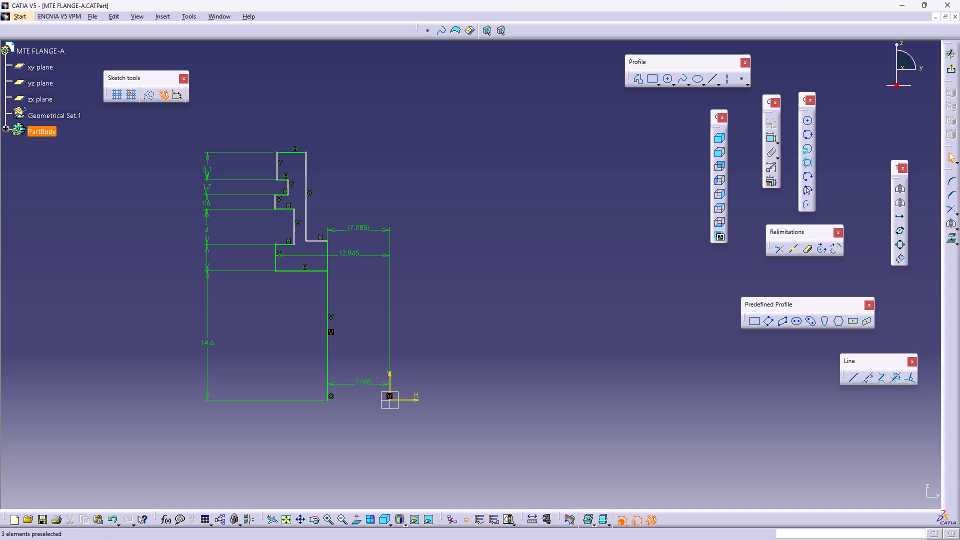
pyautogui.press('Delete')
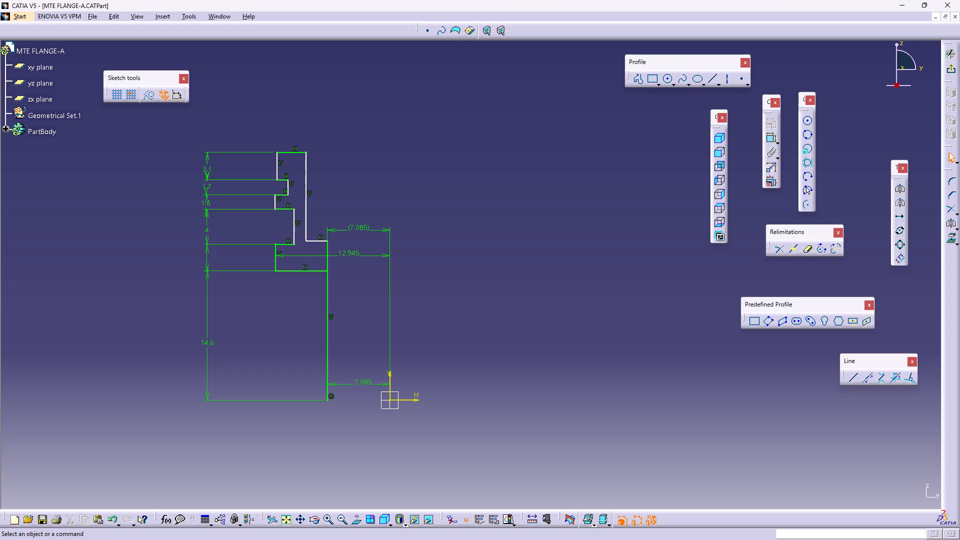
pyautogui.click(347, 315)
# Set the lower offset dimension between the long vertical line and the V axis to 107 mm.
pyautogui.doubleClick(370, 381)
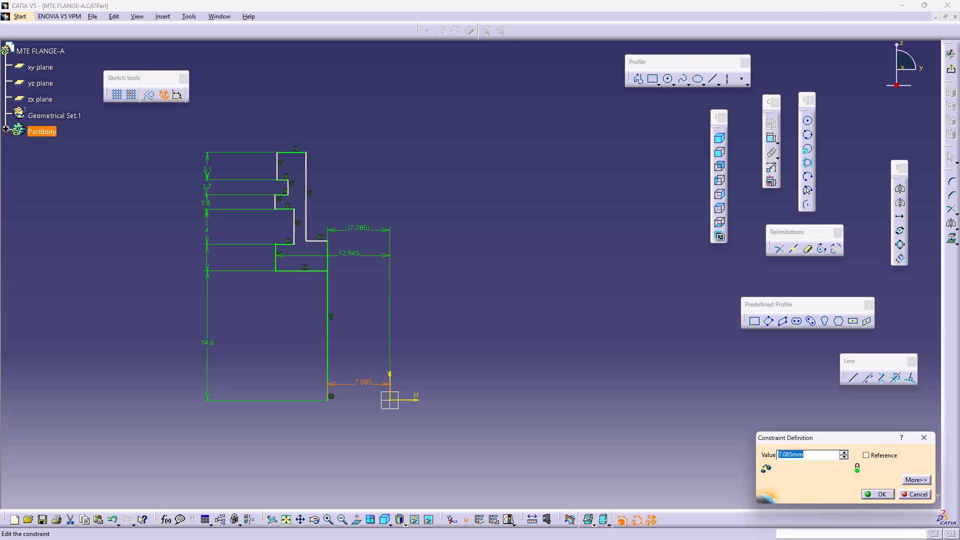
pyautogui.write('107')
pyautogui.press('Return')
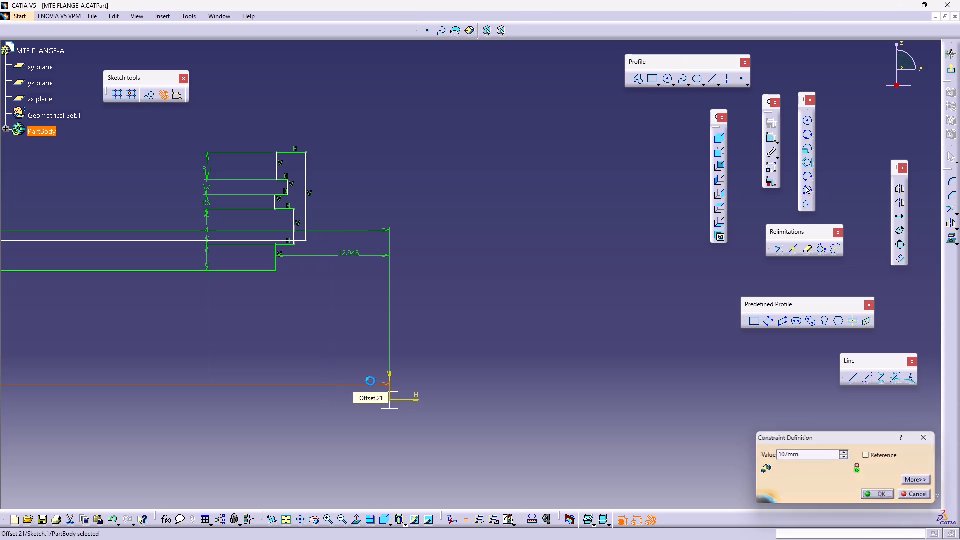
pyautogui.press('.')
pyautogui.moveTo(358, 361); pyautogui.dragTo(476, 376, button='middle')
pyautogui.rightClick(455, 332)
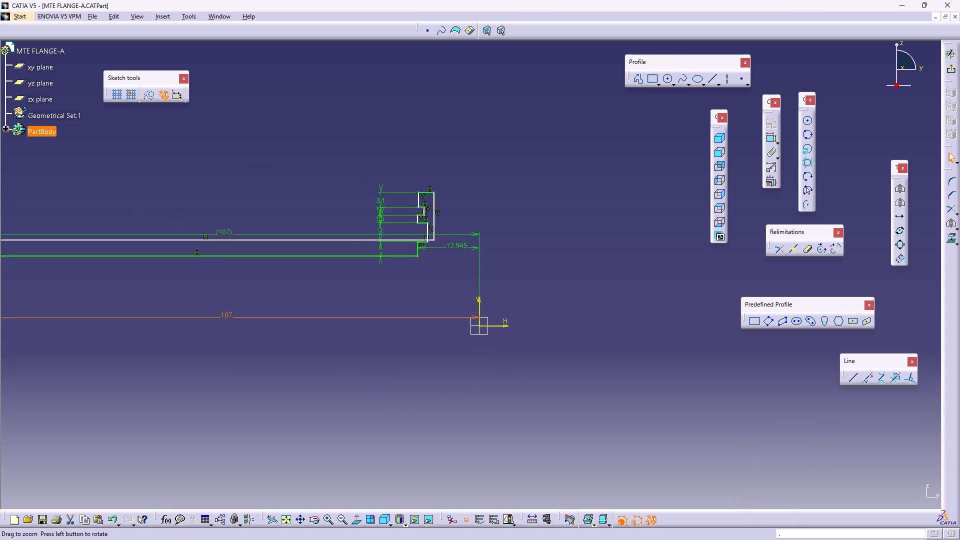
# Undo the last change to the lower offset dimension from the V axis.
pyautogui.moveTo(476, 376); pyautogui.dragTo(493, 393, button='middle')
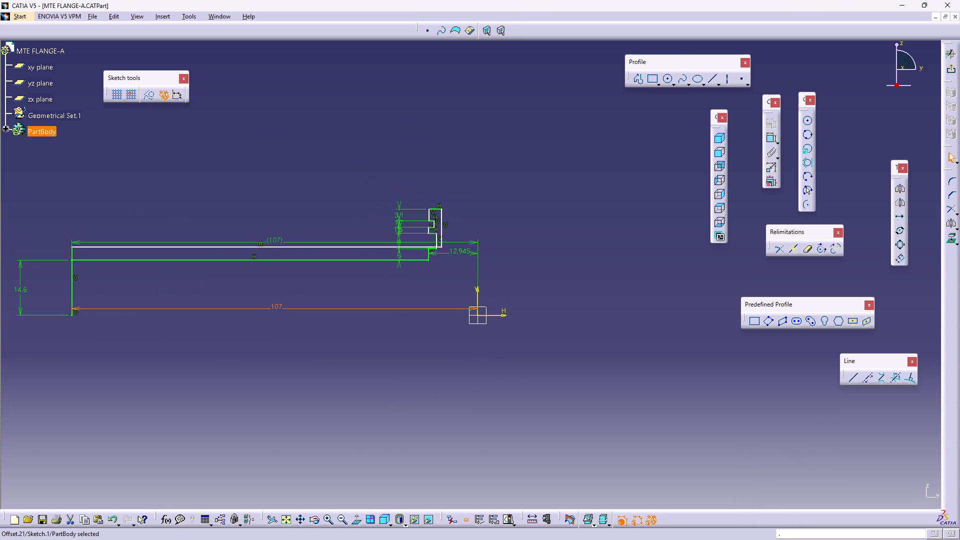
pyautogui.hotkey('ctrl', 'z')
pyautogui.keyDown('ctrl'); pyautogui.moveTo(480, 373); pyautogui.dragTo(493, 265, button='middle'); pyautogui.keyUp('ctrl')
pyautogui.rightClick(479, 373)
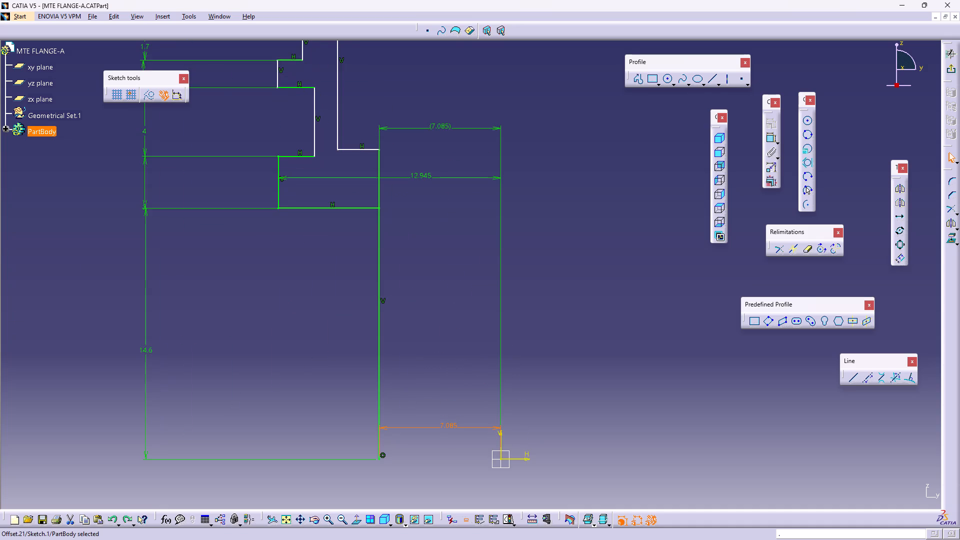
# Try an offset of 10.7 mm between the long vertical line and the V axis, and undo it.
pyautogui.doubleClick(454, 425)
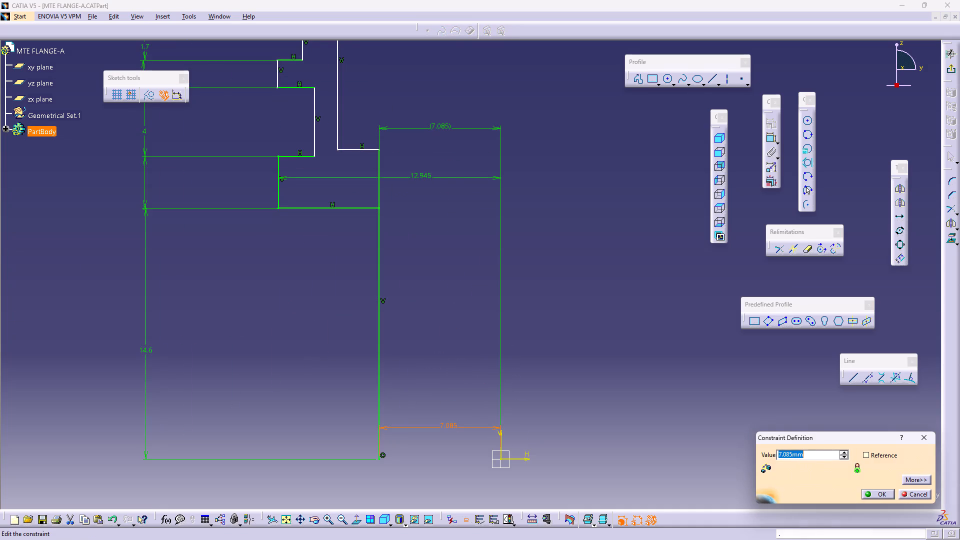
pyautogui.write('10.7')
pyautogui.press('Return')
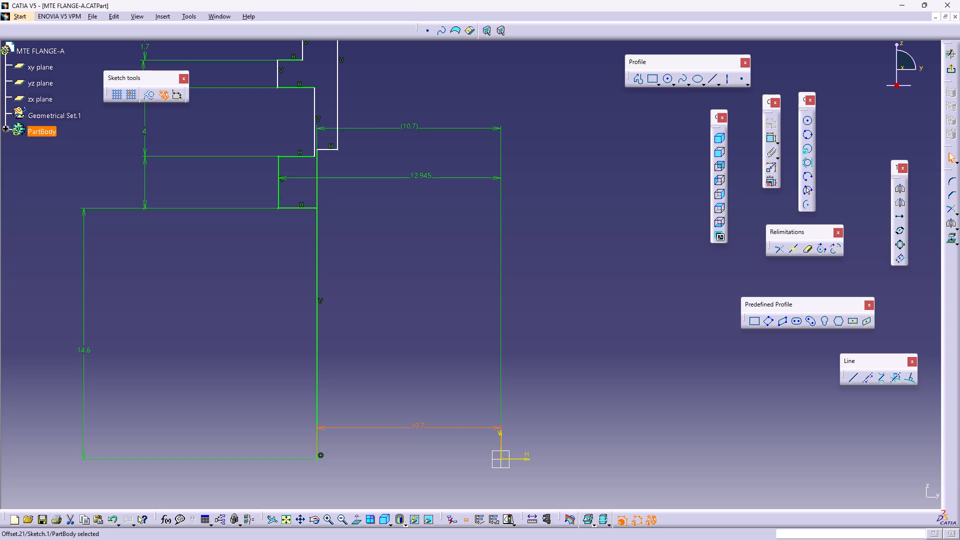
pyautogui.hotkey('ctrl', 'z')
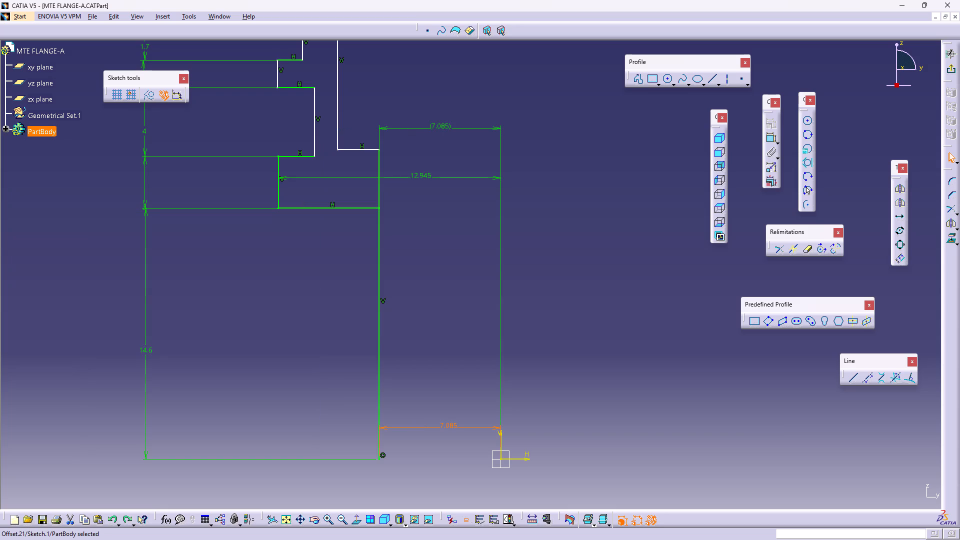
# Delete the overlapping long vertical line that carries the upper reference dimension to the V axis.
pyautogui.click(378, 163)
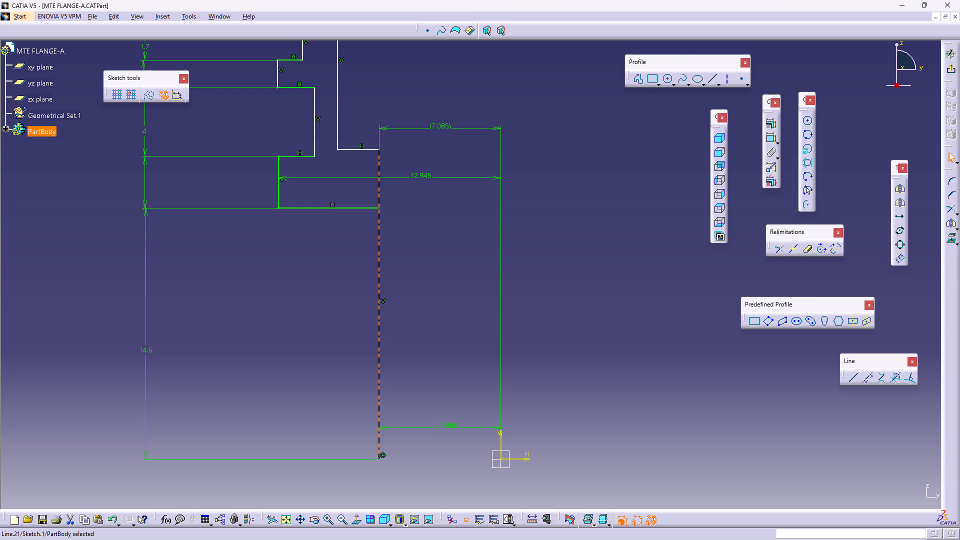
pyautogui.press('Delete')
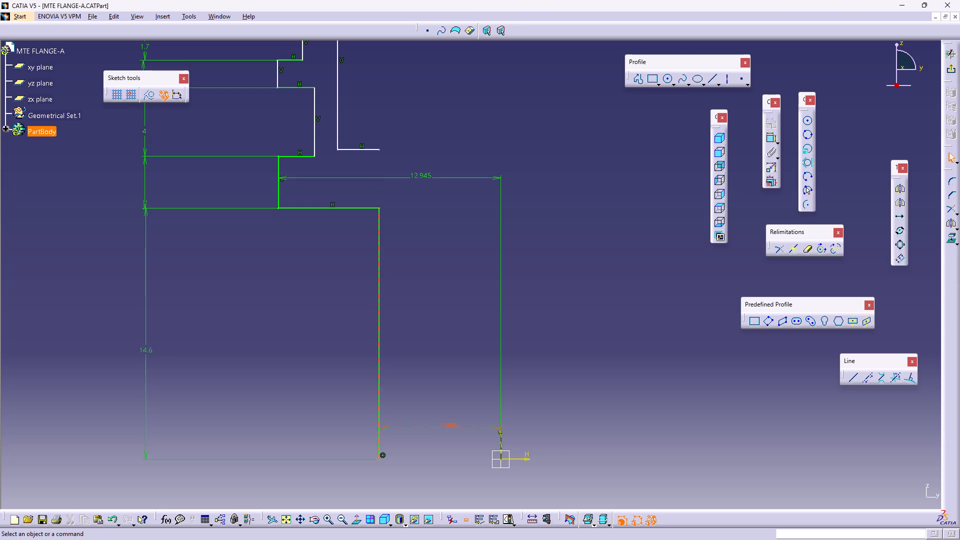
# Set the lower offset between the remaining long vertical line and the V axis to 21/2 mm.
pyautogui.doubleClick(448, 428)
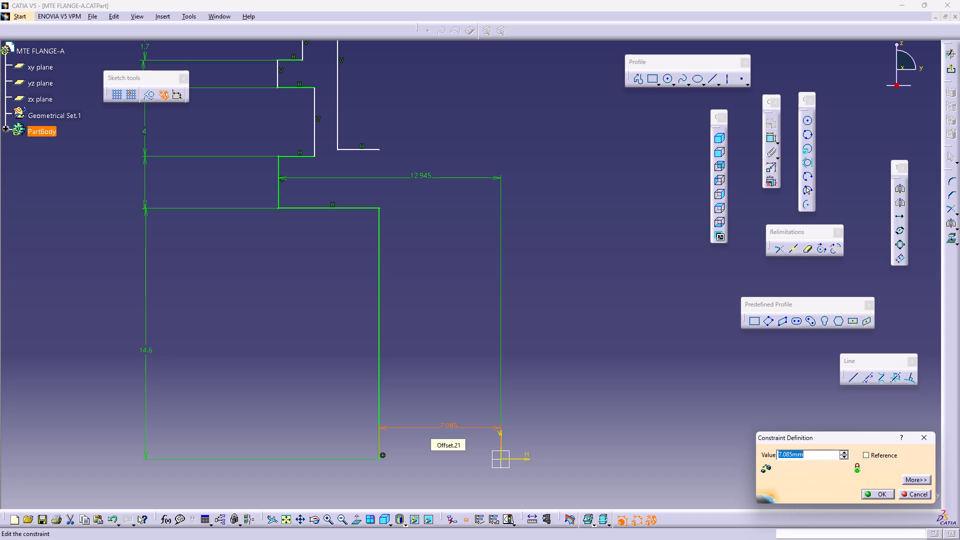
pyautogui.write('21')
pyautogui.write('/2')
pyautogui.press('Return')
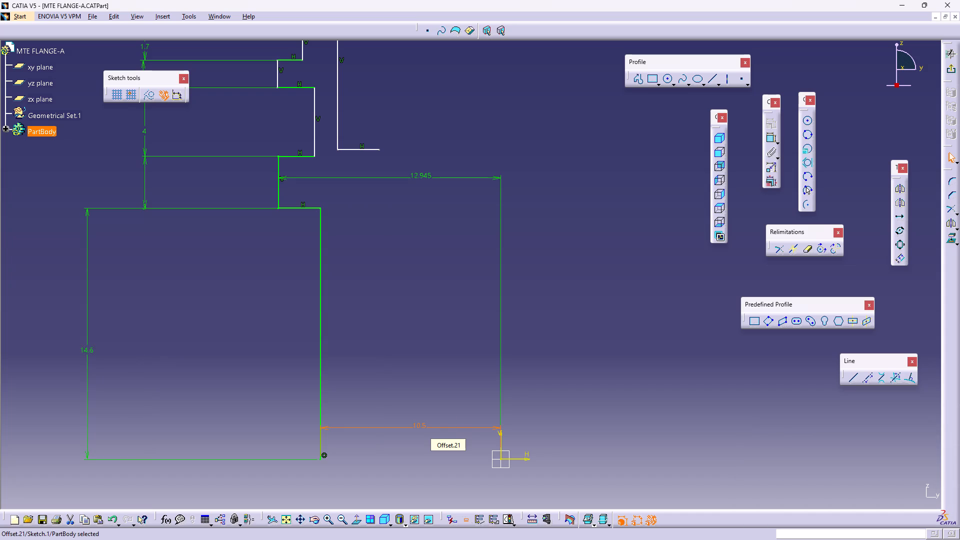
pyautogui.click(408, 326)
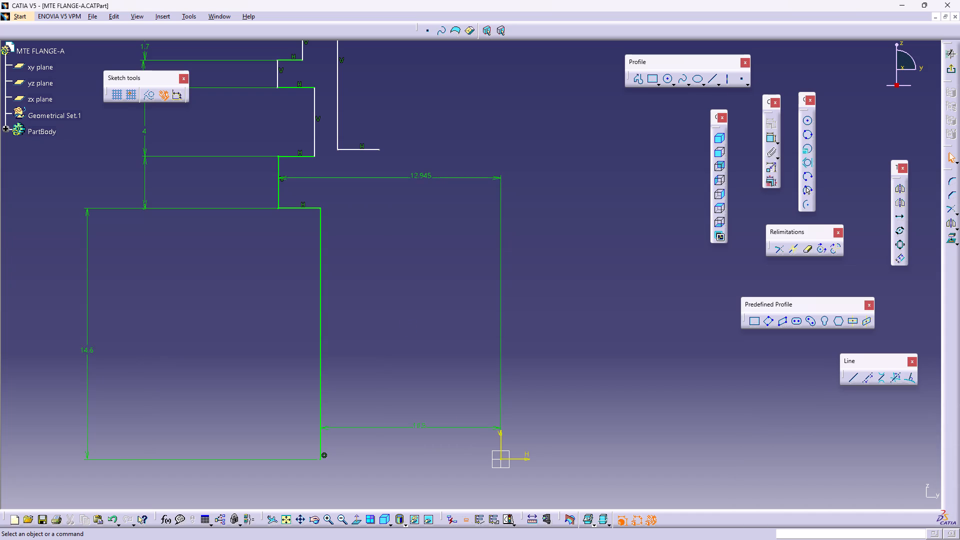
# Draw an 18 mm vertical line from the open end of the inner contour's horizontal step down to the H axis.
pyautogui.click(714, 82)
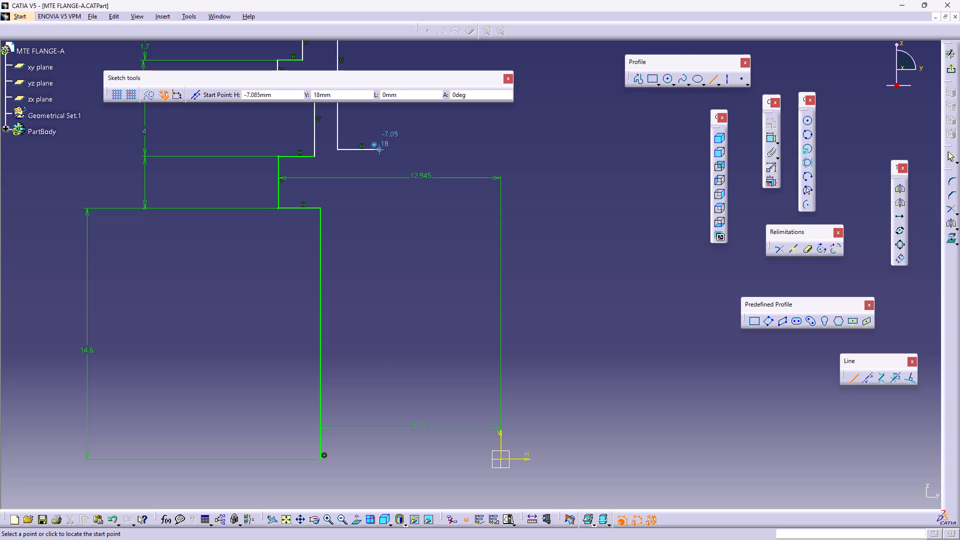
pyautogui.click(378, 150)
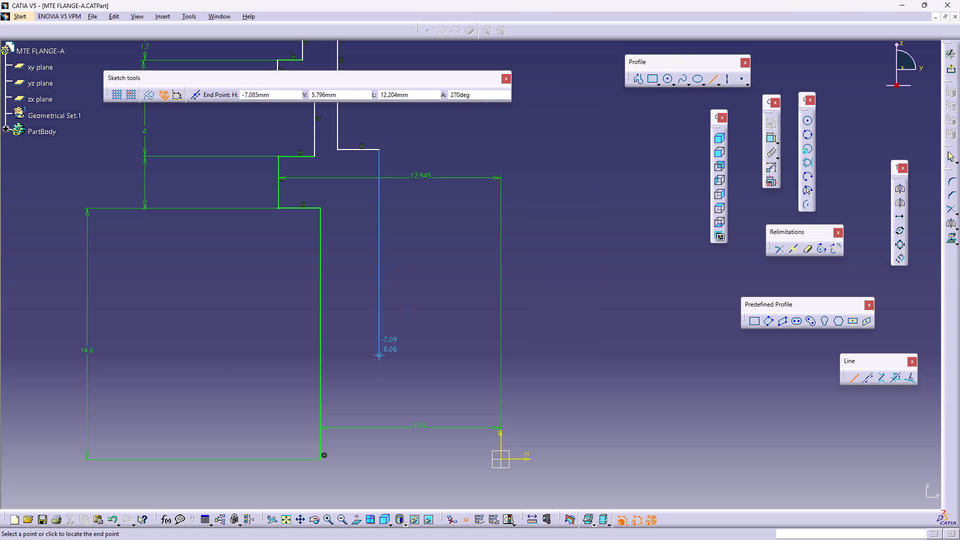
pyautogui.click(377, 456)
pyautogui.click(399, 336)
pyautogui.moveTo(414, 401); pyautogui.dragTo(418, 313, button='middle')
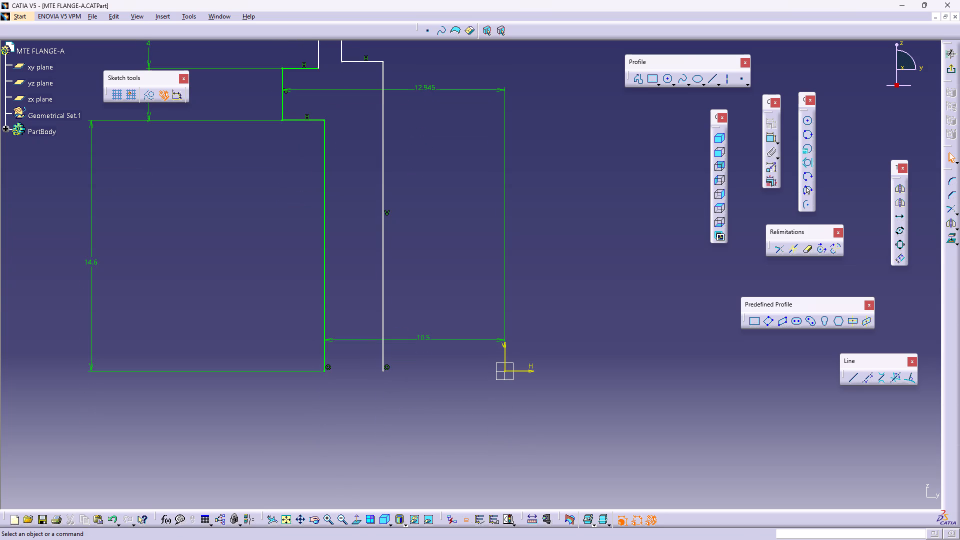
pyautogui.click(423, 305)
# Close the profile's base with a horizontal line joining the lower ends of the two long vertical lines.
pyautogui.click(711, 79)
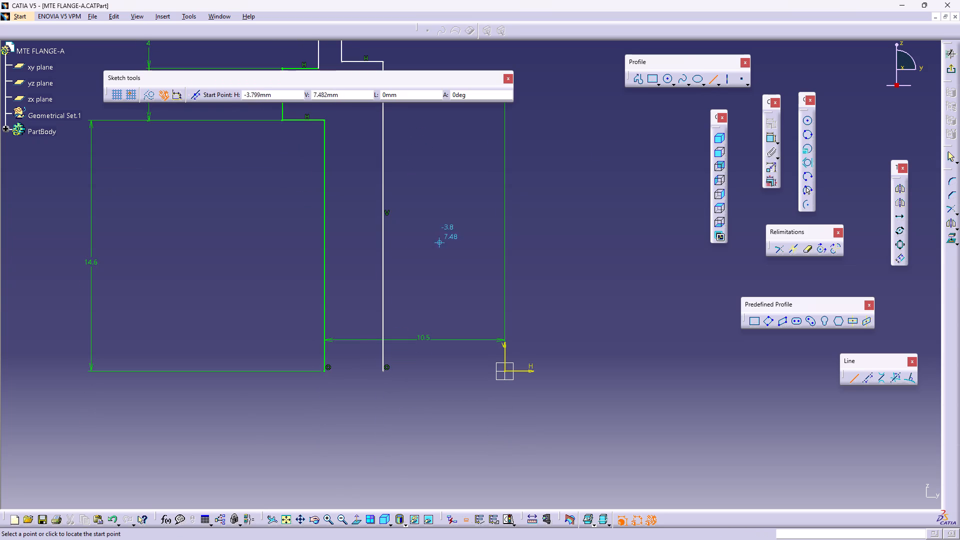
pyautogui.click(324, 371)
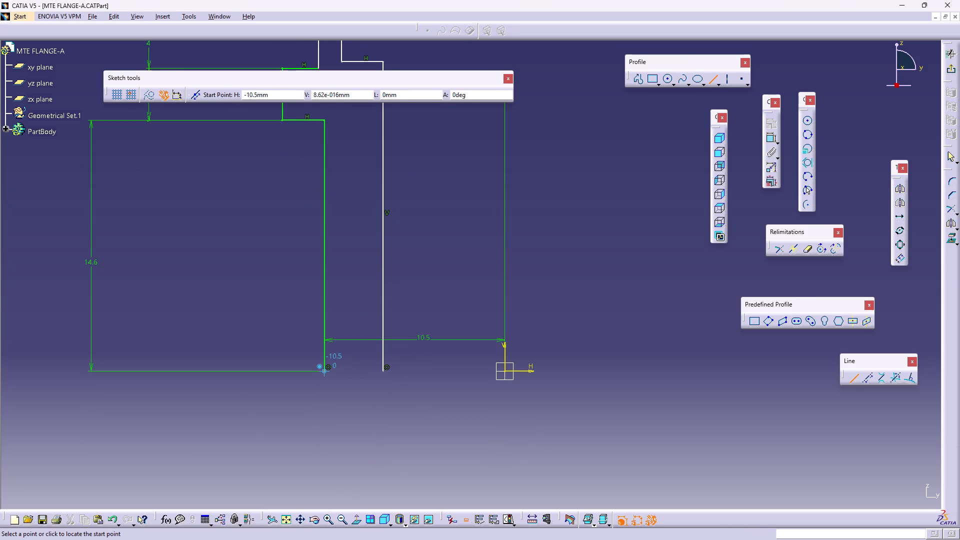
pyautogui.click(383, 371)
pyautogui.moveTo(464, 260); pyautogui.dragTo(464, 259, button='middle')
pyautogui.rightClick(464, 259)
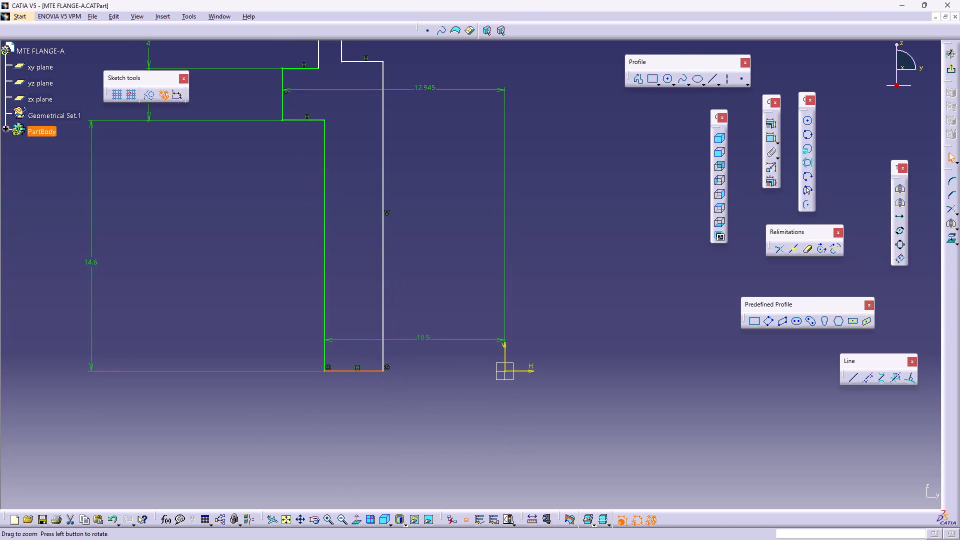
# Dimension the new long vertical line's horizontal distance from the V axis, placing it above the 10.5 mm dimension.
pyautogui.moveTo(464, 259); pyautogui.dragTo(469, 310, button='middle')
pyautogui.click(454, 354)
pyautogui.moveTo(472, 288); pyautogui.dragTo(456, 436, button='middle')
pyautogui.moveTo(471, 358); pyautogui.dragTo(493, 347, button='middle')
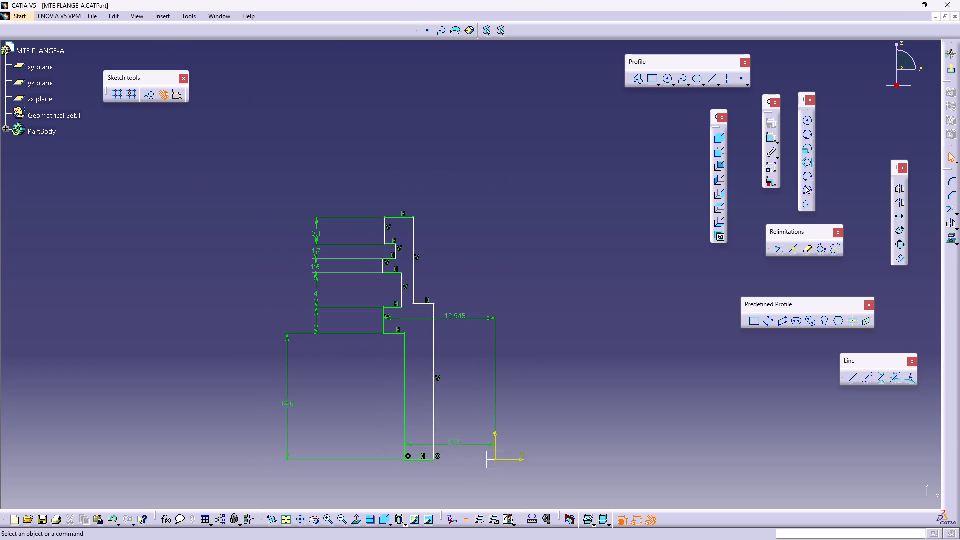
pyautogui.rightClick(493, 347)
pyautogui.moveTo(493, 347); pyautogui.dragTo(510, 295, button='middle')
pyautogui.moveTo(502, 291); pyautogui.dragTo(499, 222, button='middle')
pyautogui.doubleClick(500, 210)
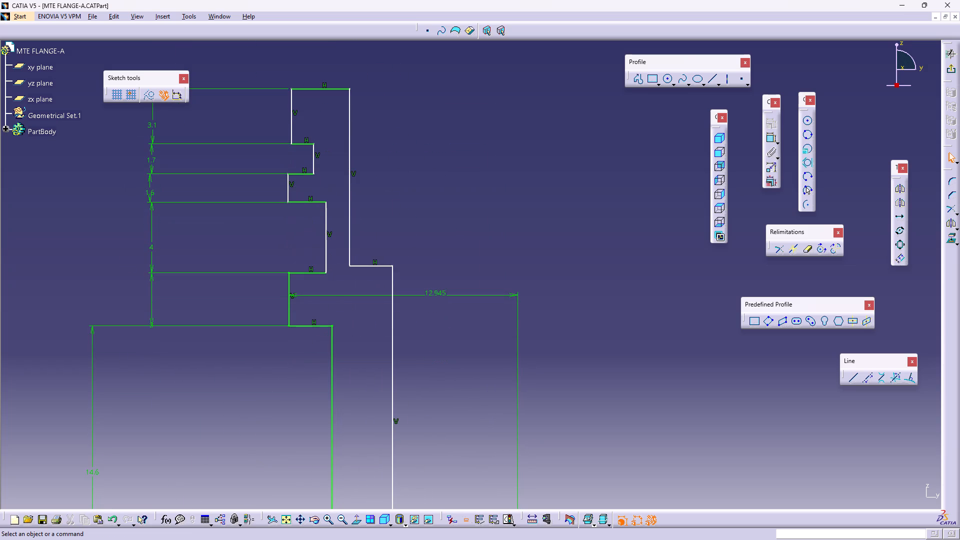
pyautogui.moveTo(483, 428); pyautogui.dragTo(477, 265, button='middle')
pyautogui.moveTo(470, 288); pyautogui.dragTo(477, 320, button='middle')
pyautogui.doubleClick(477, 294)
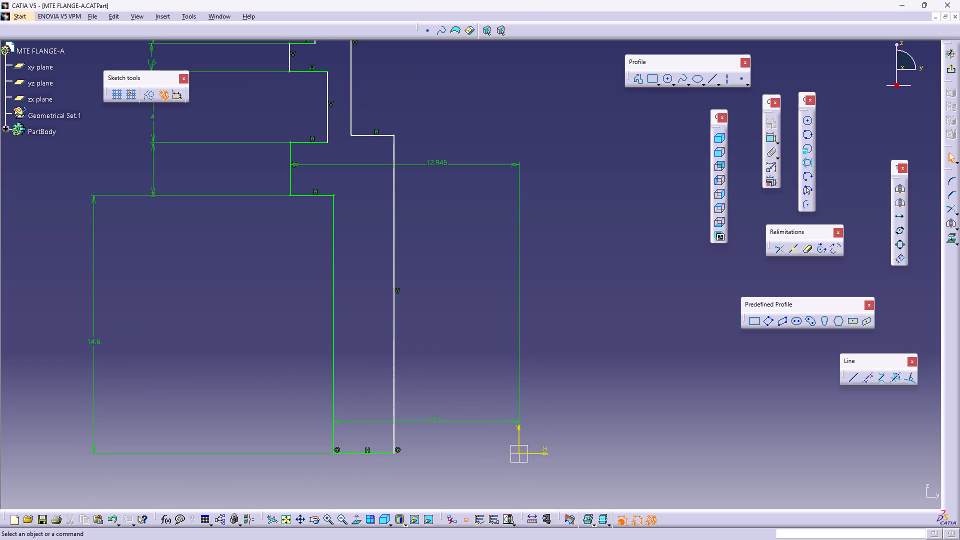
pyautogui.doubleClick(766, 138)
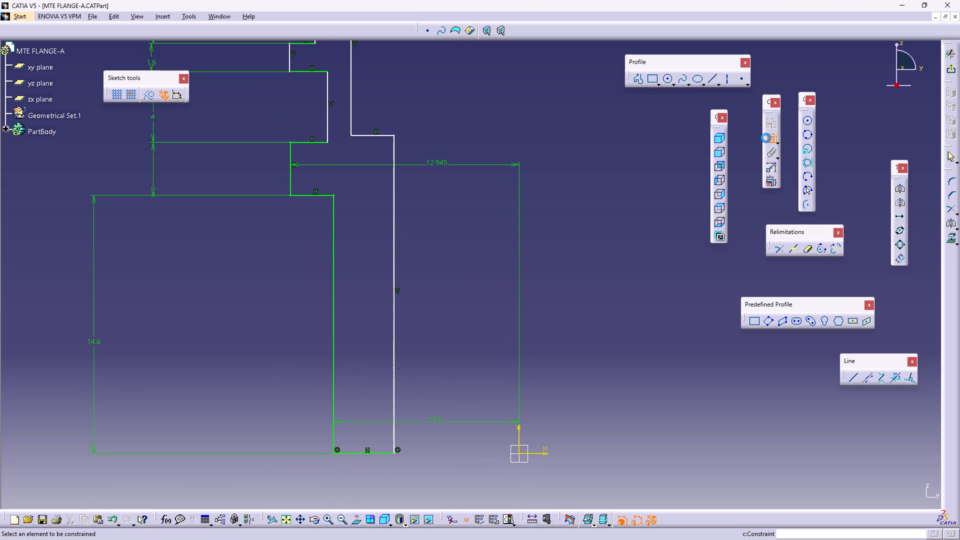
pyautogui.click(396, 288)
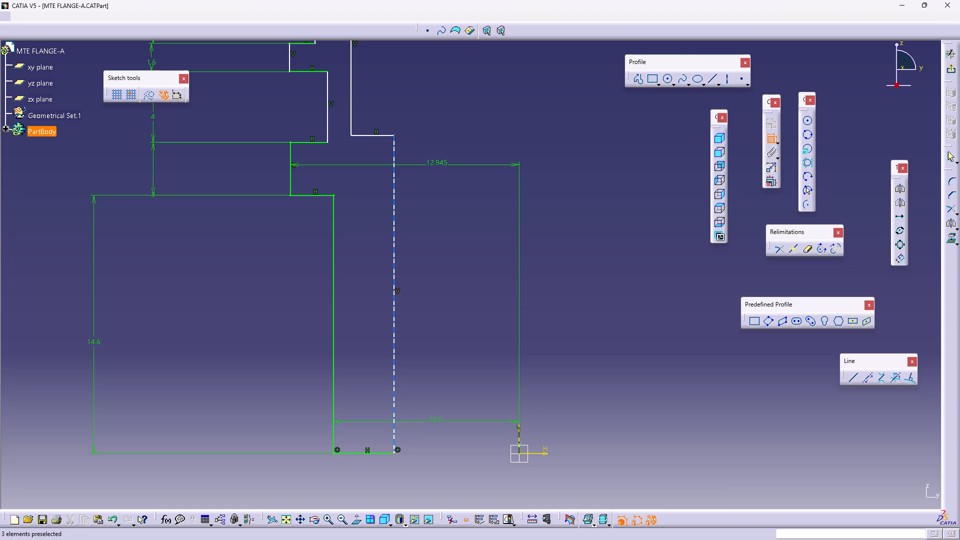
pyautogui.click(520, 435)
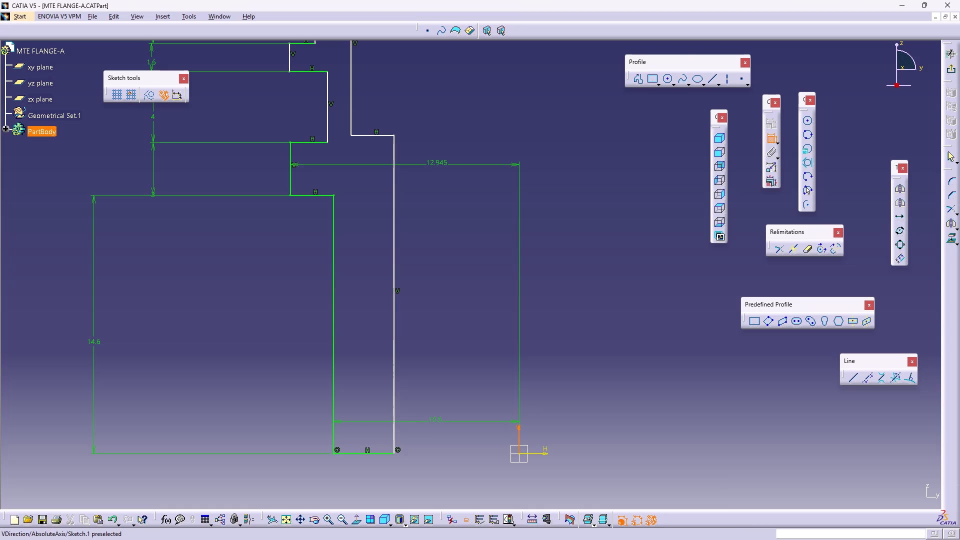
pyautogui.click(394, 387)
pyautogui.click(446, 364)
# Dimension the upper inner vertical line's horizontal distance from the V axis, placing it above the 12.945 mm dimension.
pyautogui.moveTo(473, 274); pyautogui.dragTo(464, 401, button='middle')
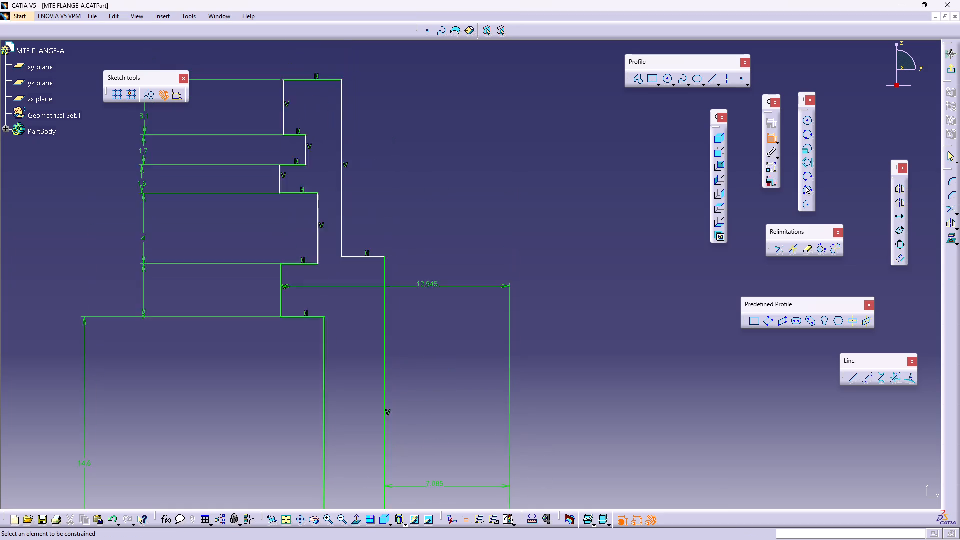
pyautogui.moveTo(464, 401); pyautogui.dragTo(459, 490, button='middle')
pyautogui.click(337, 298)
pyautogui.moveTo(480, 409); pyautogui.dragTo(462, 294, button='middle')
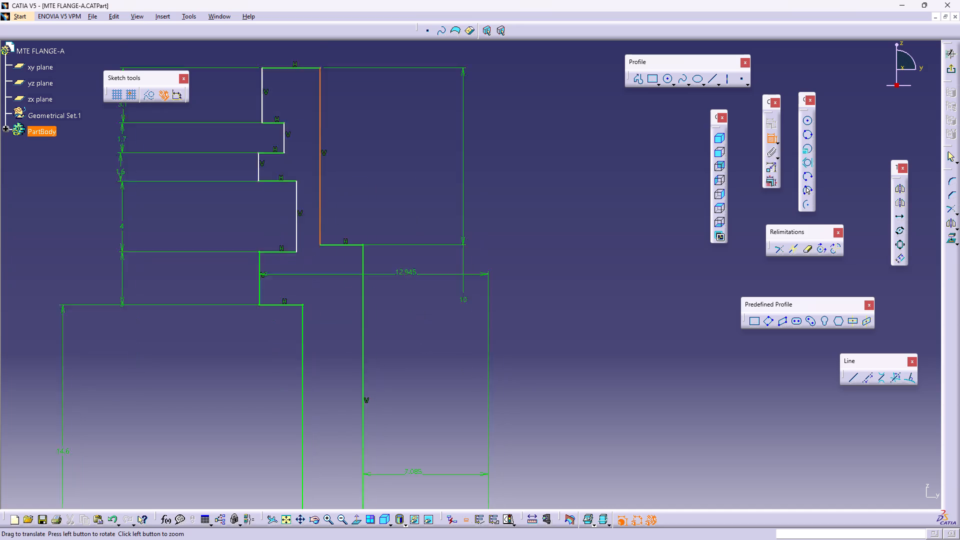
pyautogui.moveTo(462, 294); pyautogui.dragTo(458, 241, button='middle')
pyautogui.click(482, 488)
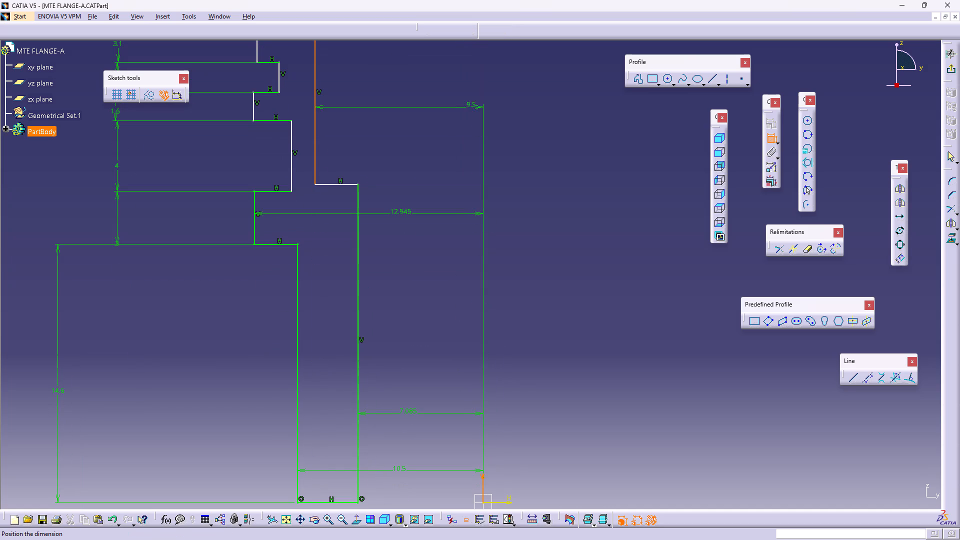
pyautogui.click(401, 108)
# Dimension the length of the upper inner vertical line, placing it on the side facing the V axis.
pyautogui.moveTo(381, 267); pyautogui.dragTo(409, 280, button='middle')
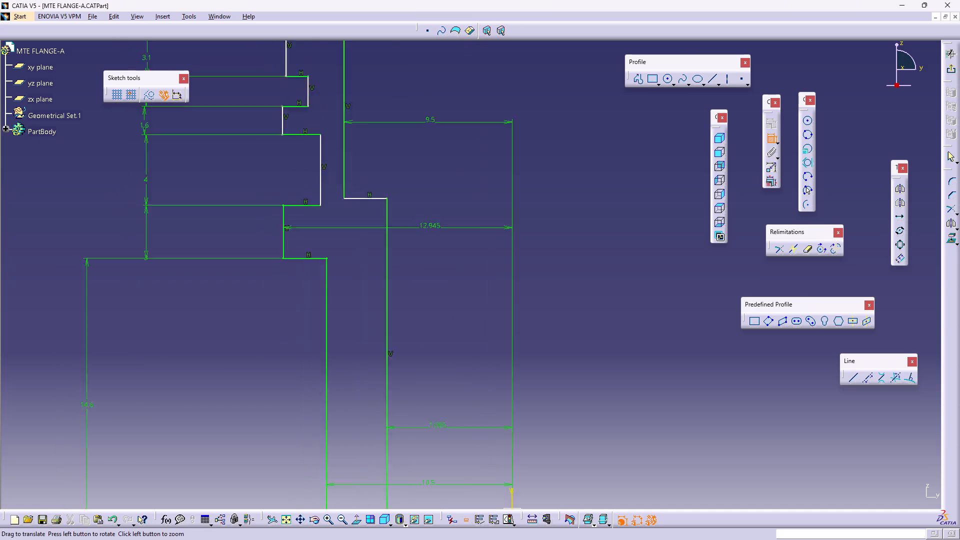
pyautogui.moveTo(409, 280); pyautogui.dragTo(473, 187, button='middle')
pyautogui.moveTo(484, 176); pyautogui.dragTo(497, 366, button='middle')
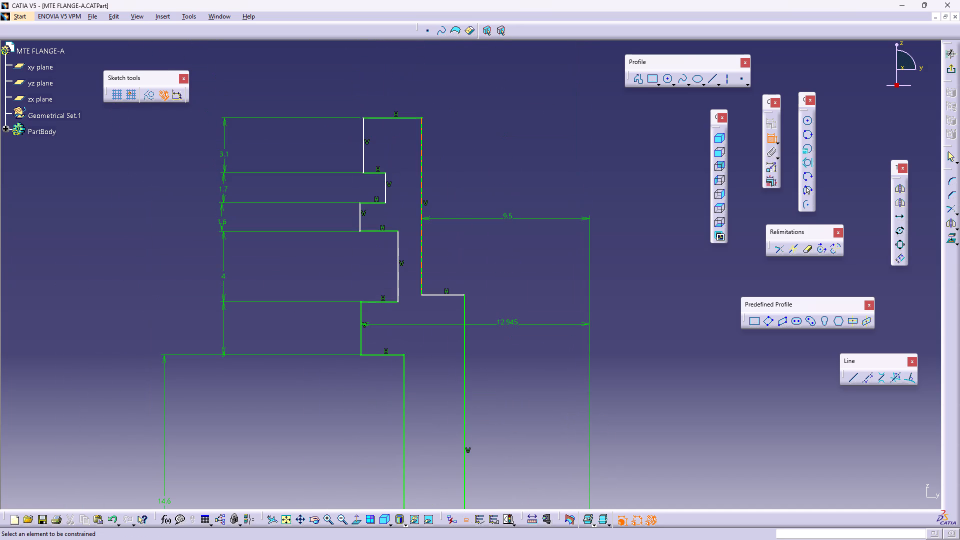
pyautogui.click(421, 242)
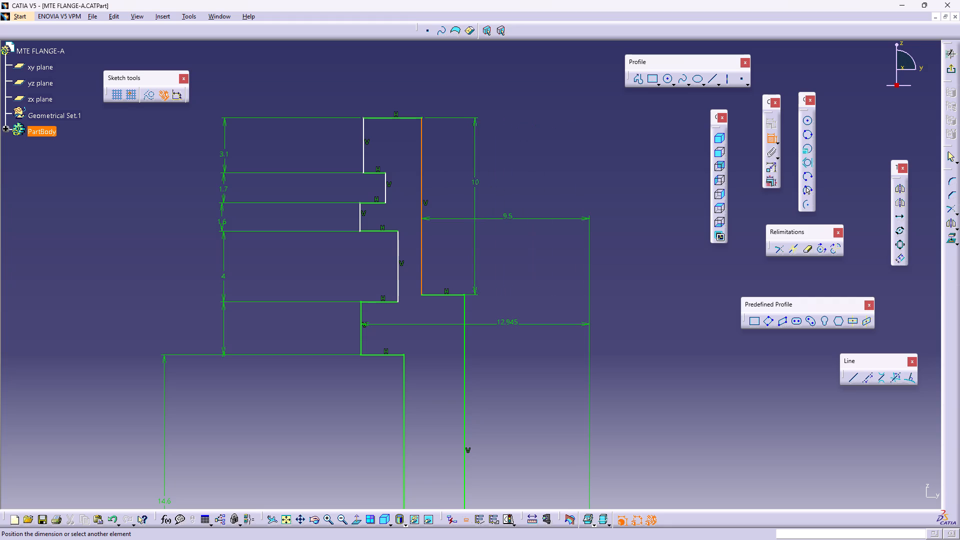
pyautogui.click(470, 183)
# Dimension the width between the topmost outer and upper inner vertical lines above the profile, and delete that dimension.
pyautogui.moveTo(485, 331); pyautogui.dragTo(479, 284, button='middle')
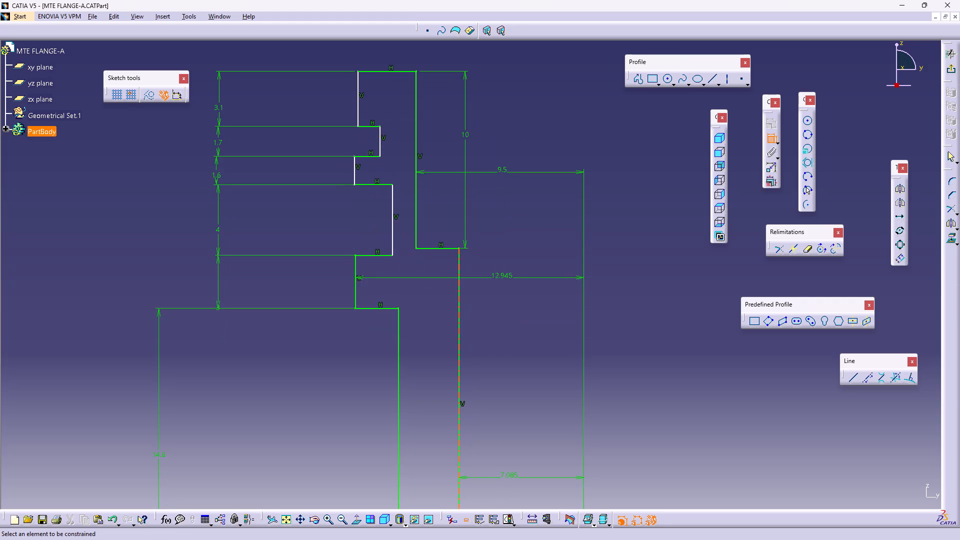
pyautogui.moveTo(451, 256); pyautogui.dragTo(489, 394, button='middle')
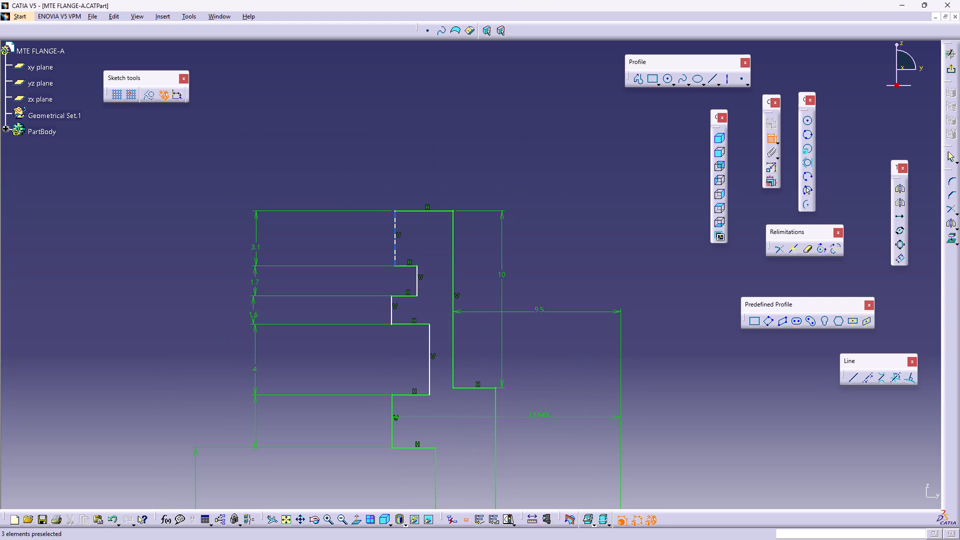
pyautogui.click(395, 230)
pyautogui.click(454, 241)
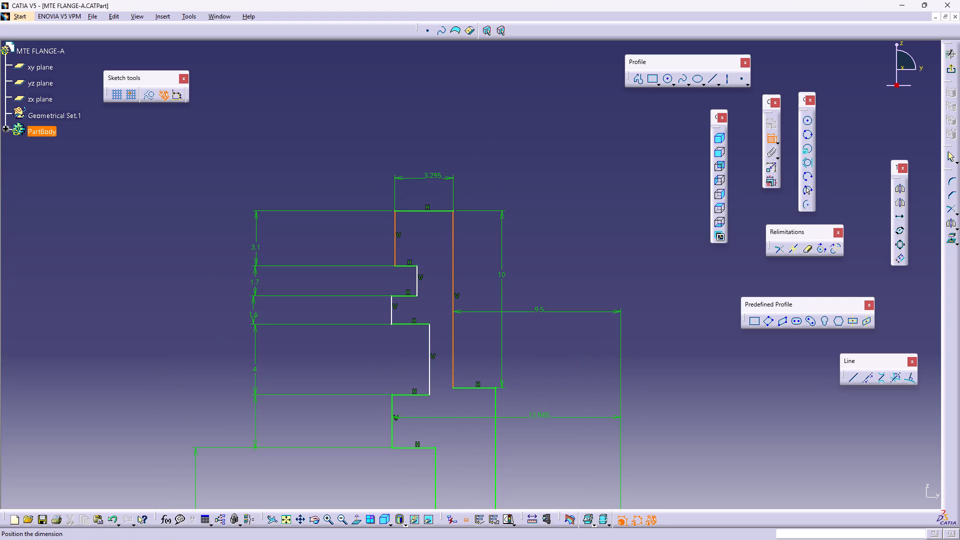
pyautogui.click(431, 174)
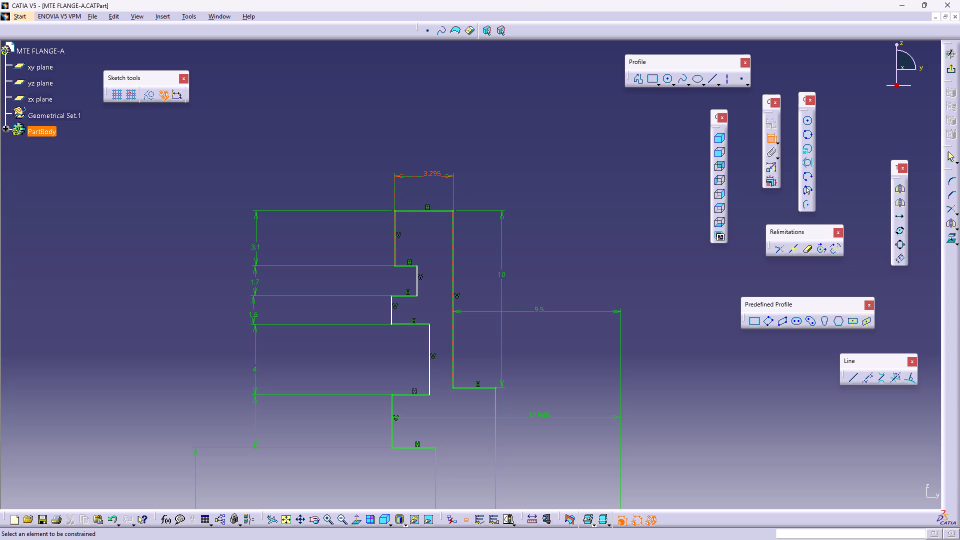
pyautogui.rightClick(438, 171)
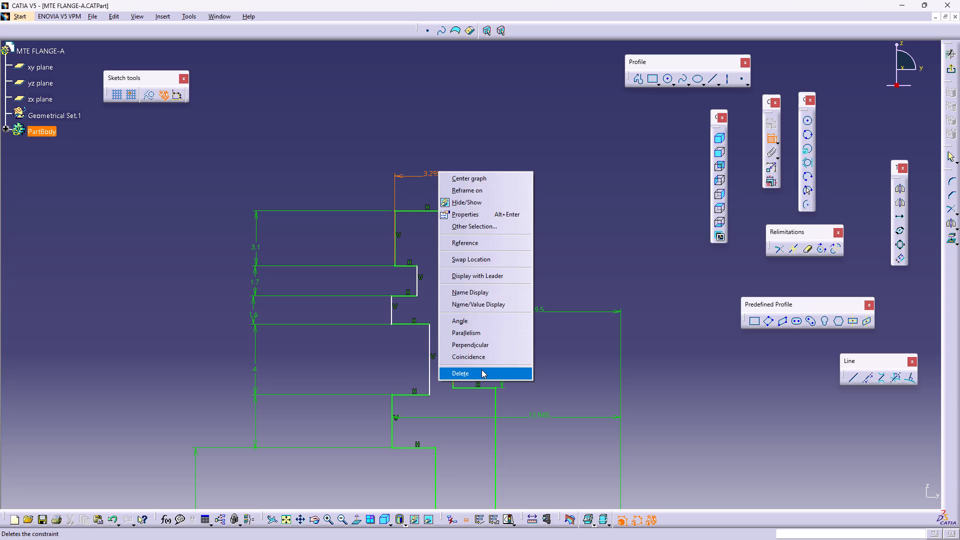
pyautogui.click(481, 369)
# Dimension the topmost outer vertical line's horizontal distance from the V axis, placing it above the profile.
pyautogui.click(395, 246)
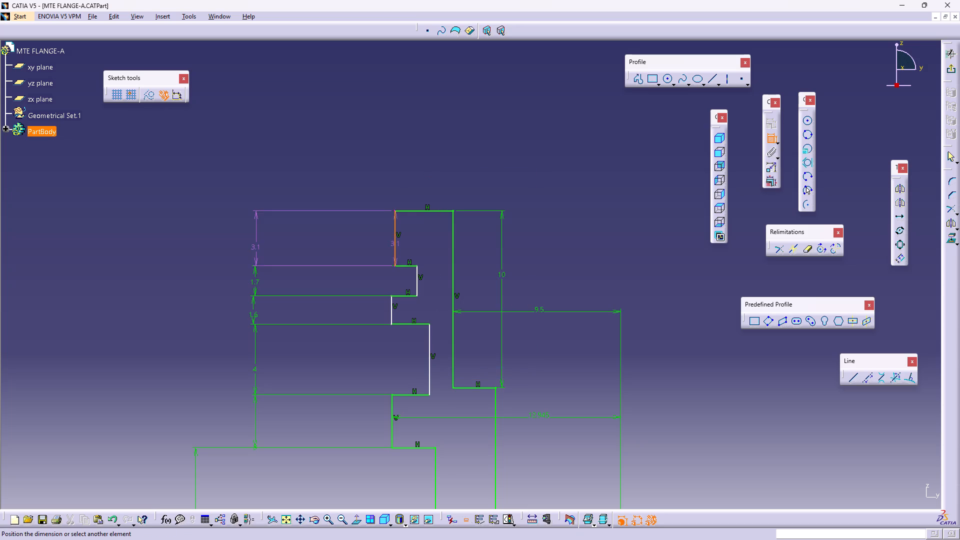
pyautogui.moveTo(440, 360); pyautogui.dragTo(388, 168, button='middle')
pyautogui.moveTo(454, 373); pyautogui.dragTo(449, 302, button='middle')
pyautogui.rightClick(443, 281)
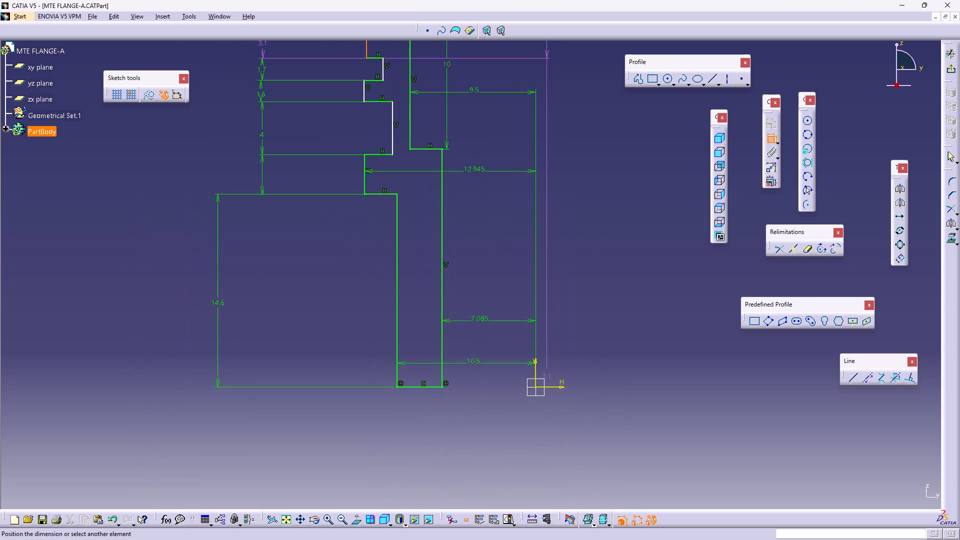
pyautogui.click(536, 371)
pyautogui.moveTo(544, 251); pyautogui.dragTo(560, 354, button='middle')
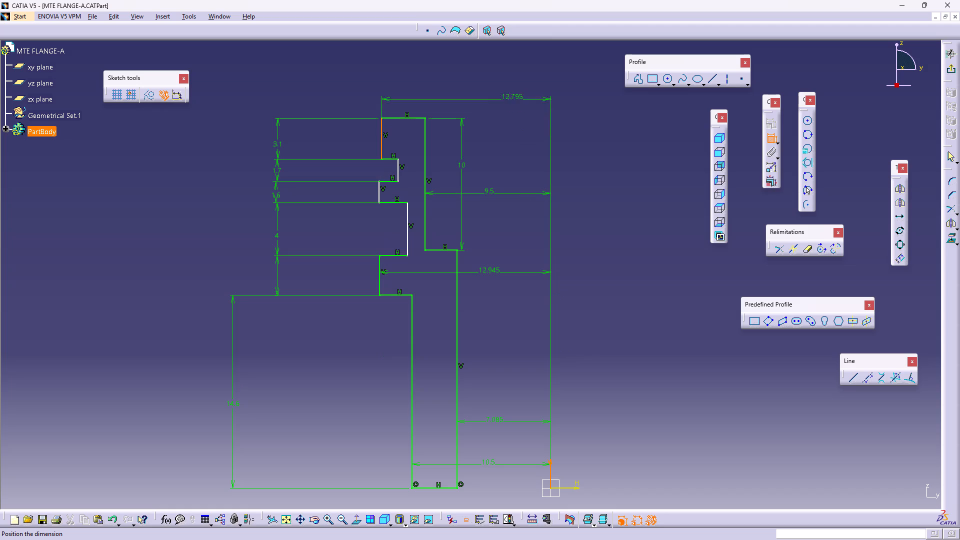
pyautogui.click(509, 83)
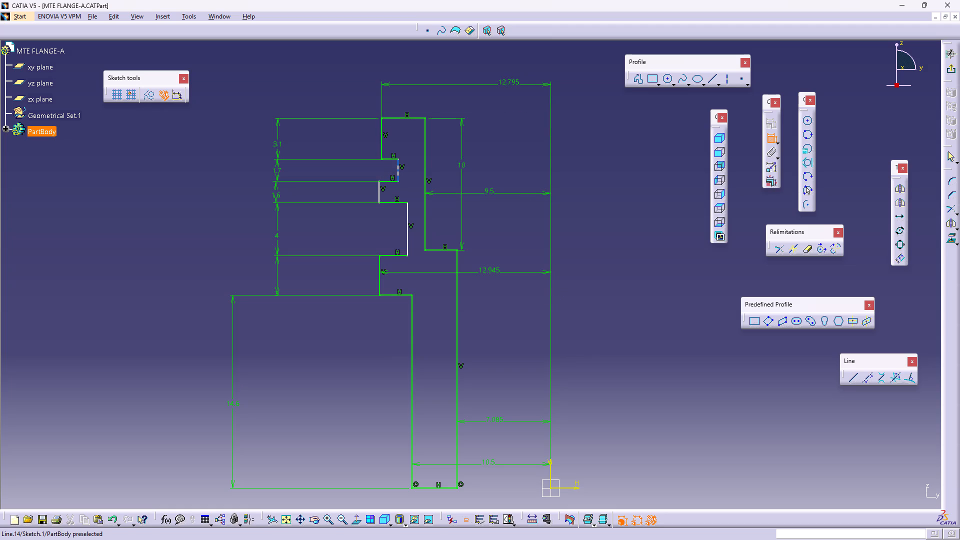
# Dimension the horizontal distance from the V axis to the 1.7 mm long outer vertical line, placing it just below the 12.795 mm dimension.
pyautogui.click(399, 167)
pyautogui.moveTo(515, 378); pyautogui.dragTo(492, 182, button='middle')
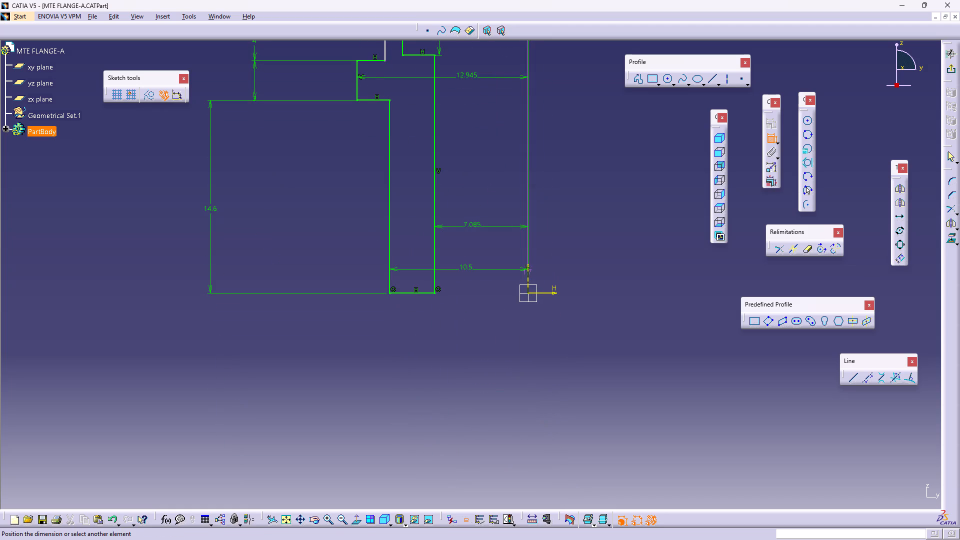
pyautogui.click(527, 274)
pyautogui.moveTo(539, 178); pyautogui.dragTo(548, 349, button='middle')
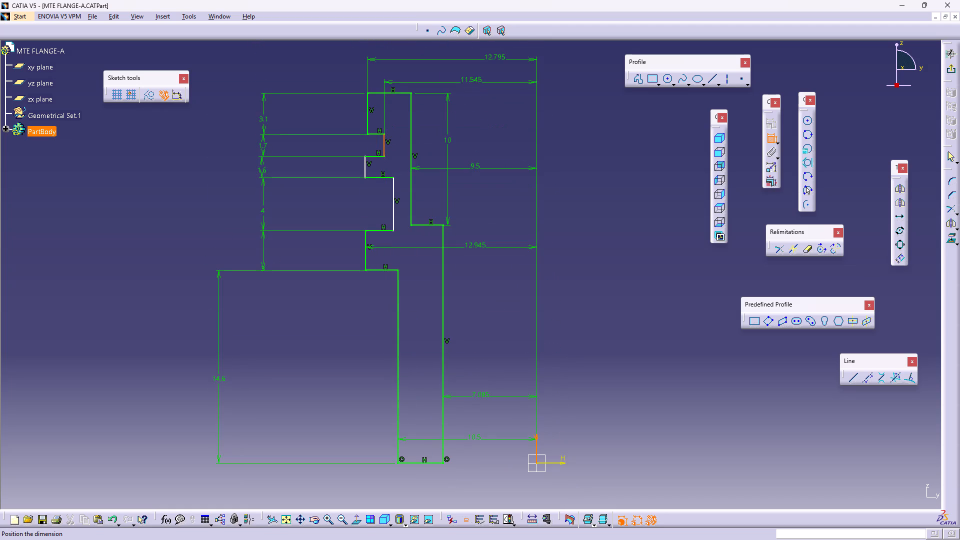
pyautogui.click(471, 78)
# Dimension the horizontal distance from the V axis to the 4 mm long groove line, placing it between the 11.545 and 9.5 mm dimensions.
pyautogui.click(394, 199)
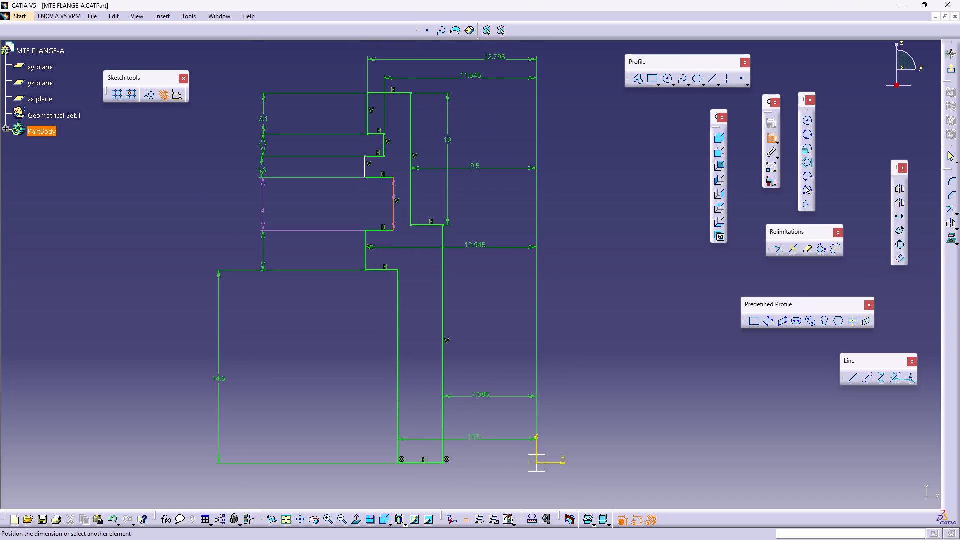
pyautogui.click(537, 442)
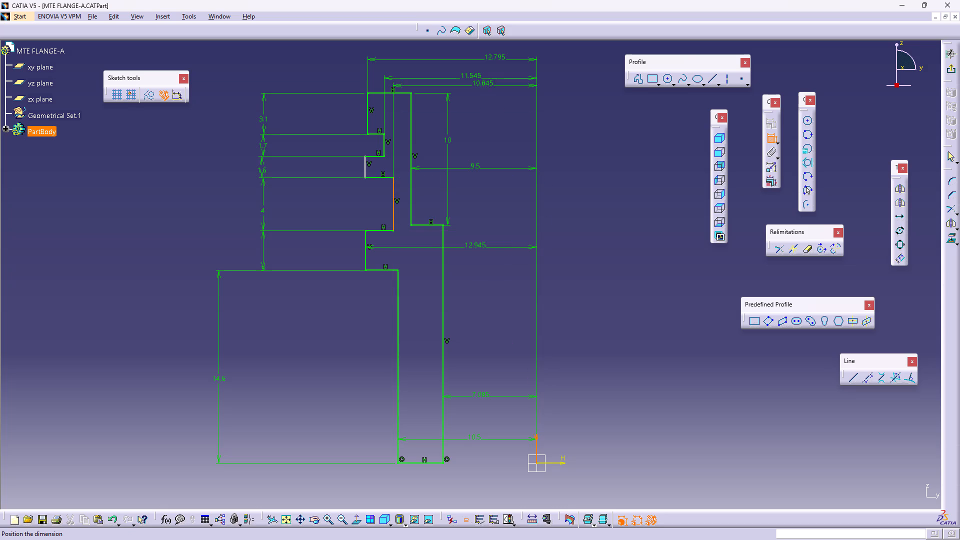
pyautogui.click(493, 131)
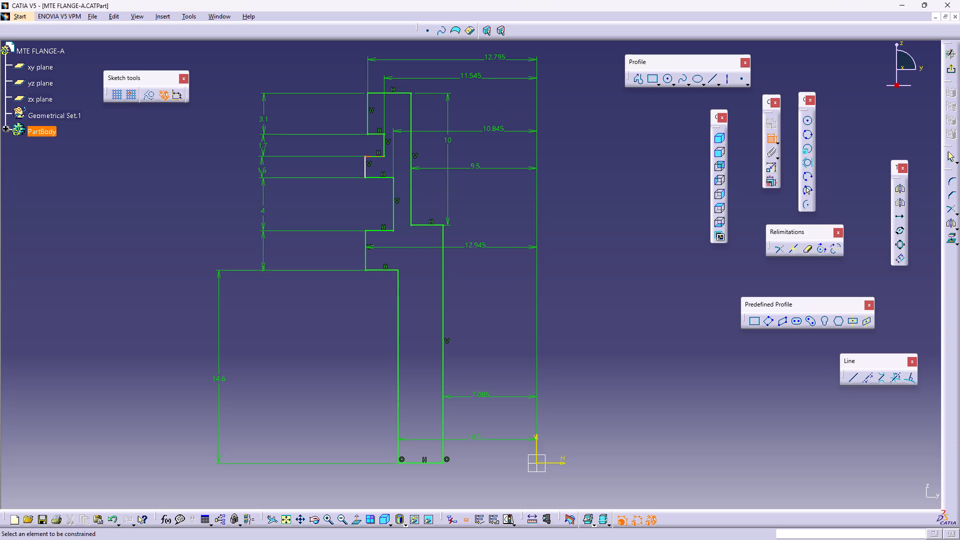
# Dimension the 1.6 mm long outer vertical line's horizontal distance from the V axis above all other dimensions, and end the Constraint command.
pyautogui.click(366, 165)
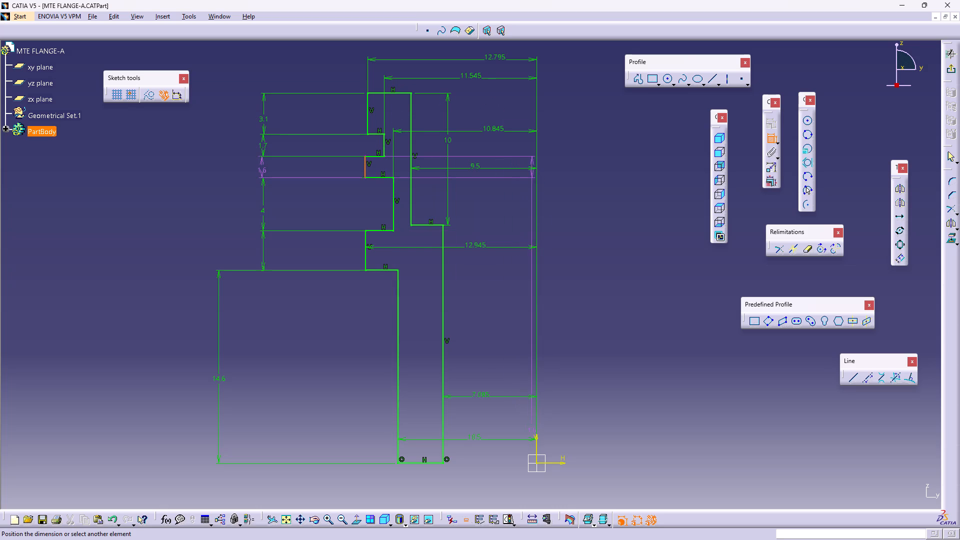
pyautogui.click(536, 452)
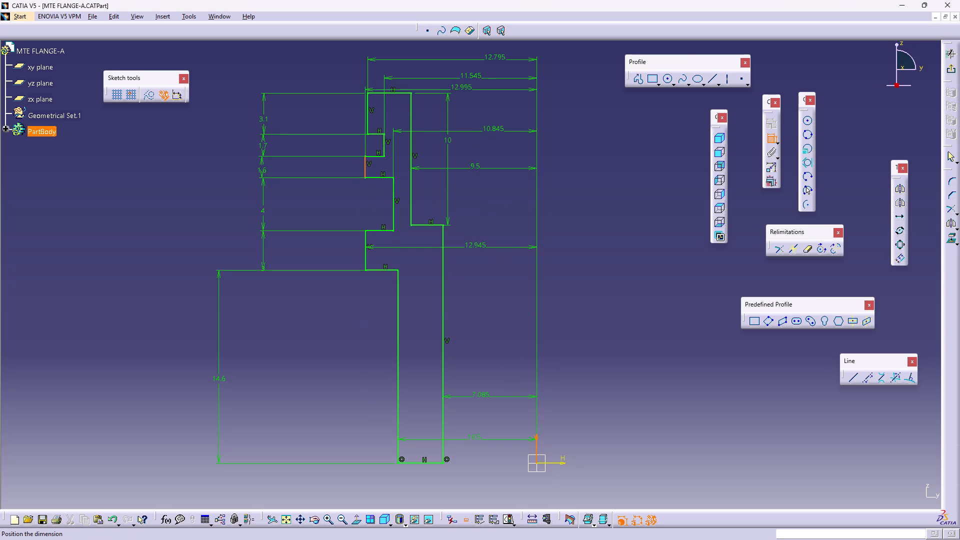
pyautogui.moveTo(467, 47); pyautogui.dragTo(482, 94, button='middle')
pyautogui.click(477, 79)
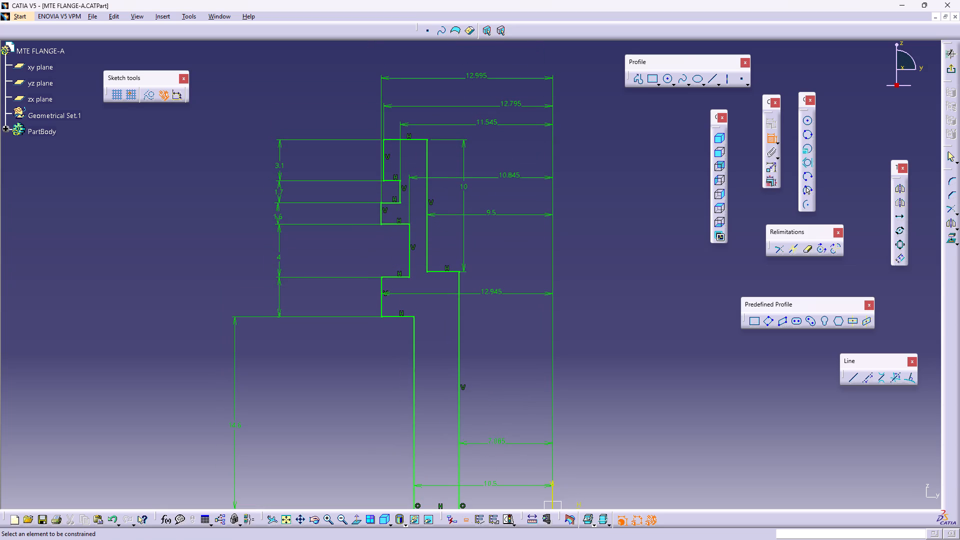
pyautogui.moveTo(466, 293); pyautogui.dragTo(453, 135, button='middle')
pyautogui.moveTo(492, 235); pyautogui.dragTo(500, 275, button='middle')
pyautogui.rightClick(479, 237)
pyautogui.moveTo(502, 290); pyautogui.dragTo(501, 334, button='middle')
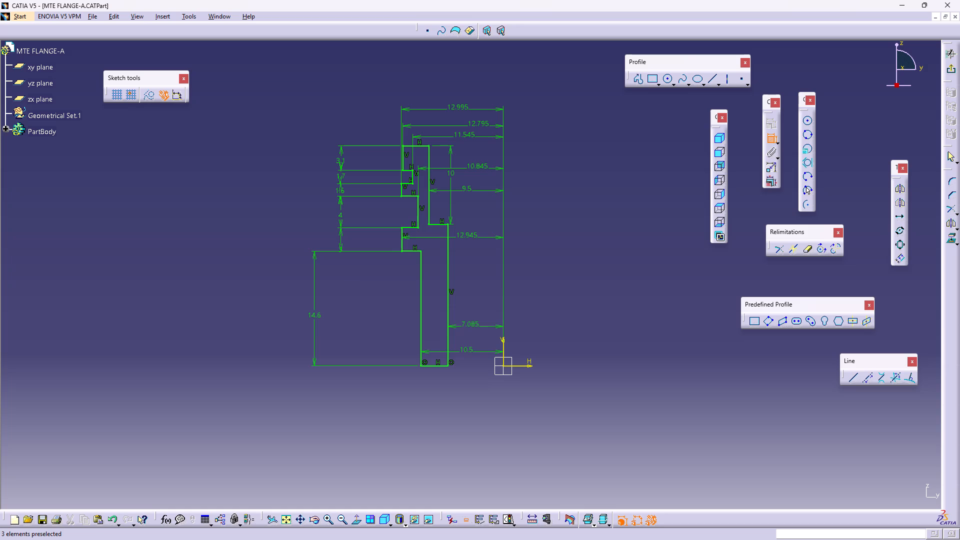
pyautogui.click(563, 290)
pyautogui.click(771, 138)
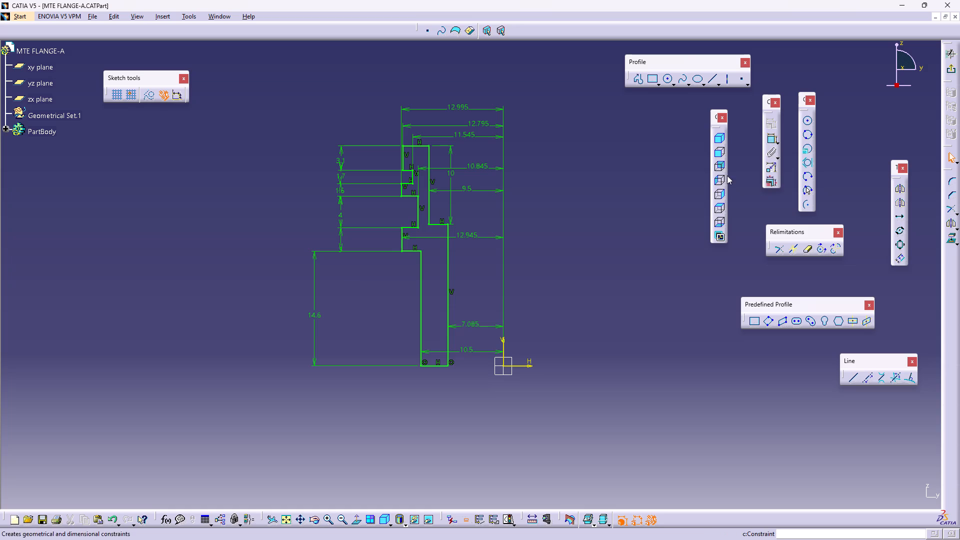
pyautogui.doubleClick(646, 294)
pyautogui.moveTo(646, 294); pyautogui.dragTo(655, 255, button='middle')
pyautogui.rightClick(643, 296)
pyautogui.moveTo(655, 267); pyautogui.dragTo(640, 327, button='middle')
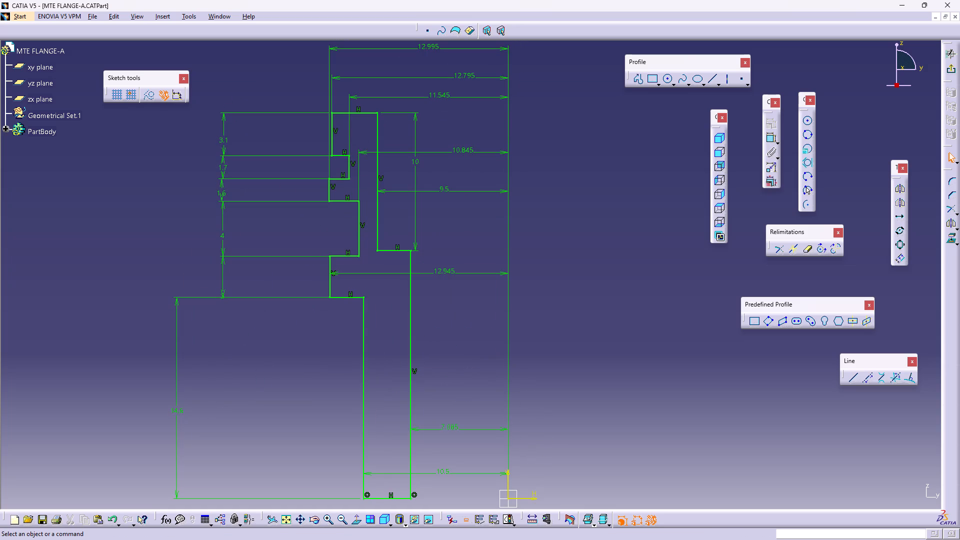
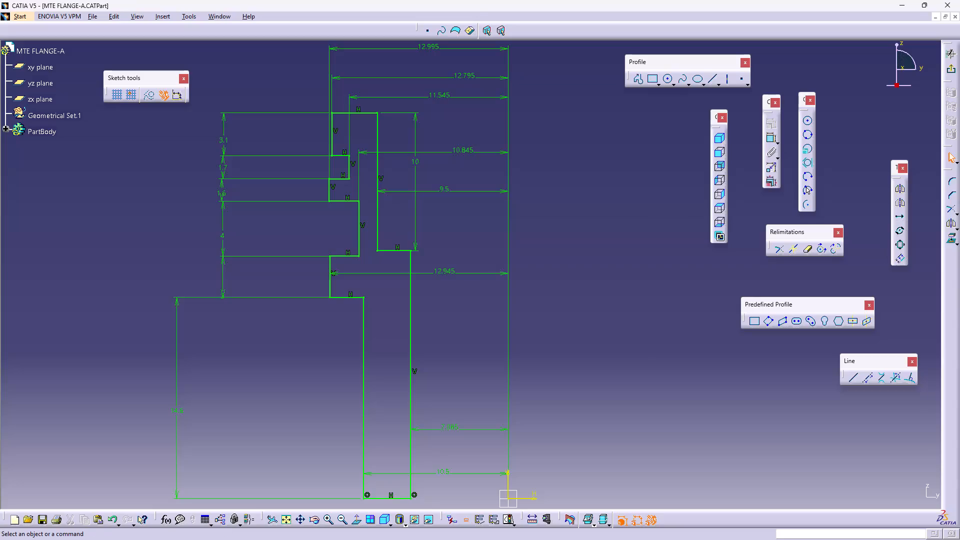
# Exit the Sketcher with the fully dimensioned flange profile and return to the 3D part.
pyautogui.rightClick(622, 340)
pyautogui.middleClick(617, 352)
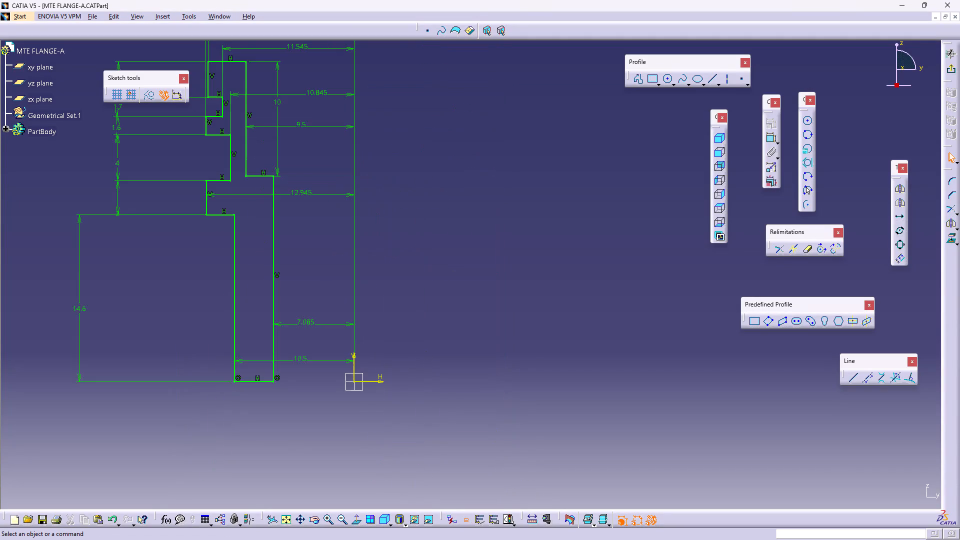
pyautogui.moveTo(617, 354); pyautogui.dragTo(741, 405, button='middle')
pyautogui.doubleClick(642, 329)
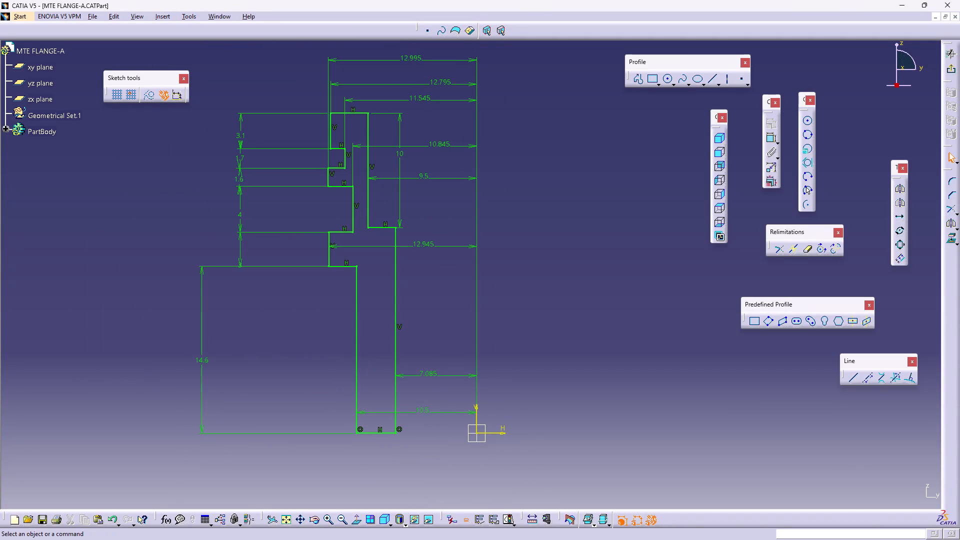
pyautogui.click(945, 68)
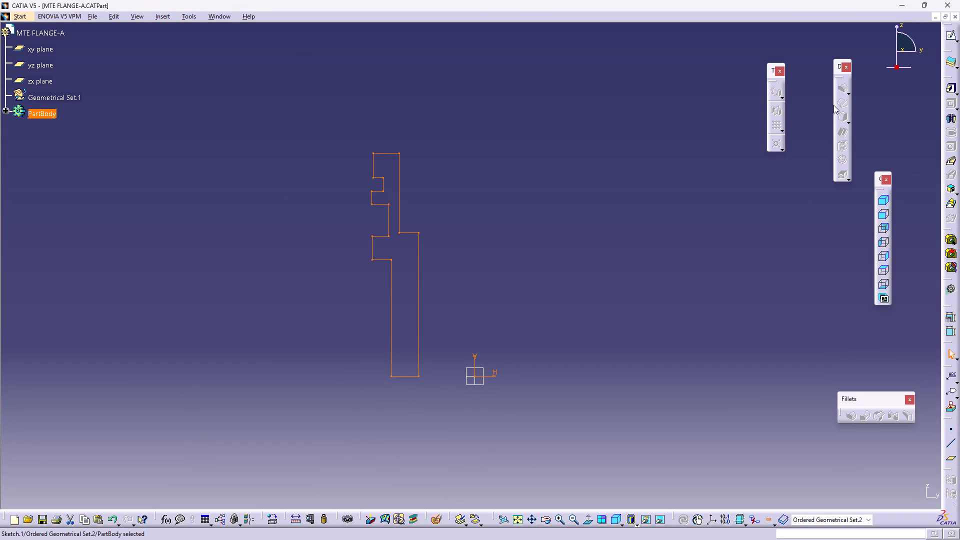
# Revolve the stepped flange profile Sketch.1 into a 360-degree Shaft about the sketch's V axis, previewing it before accepting.
pyautogui.click(949, 117)
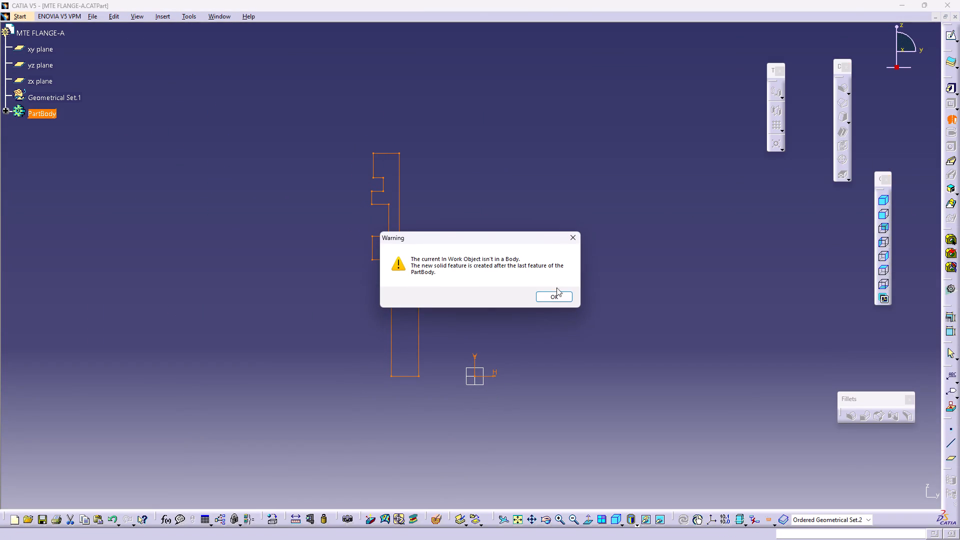
pyautogui.click(550, 293)
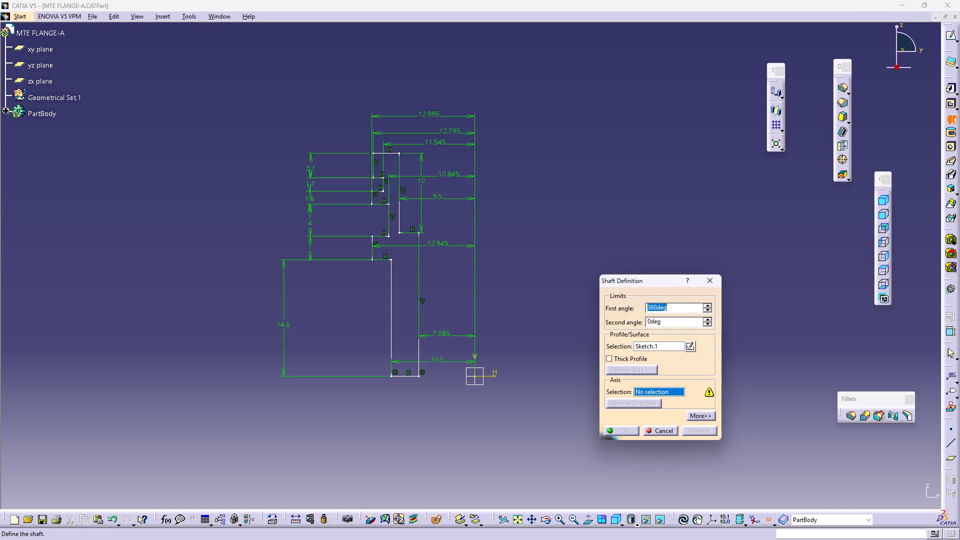
pyautogui.moveTo(501, 354); pyautogui.dragTo(293, 419, button='middle')
pyautogui.moveTo(498, 354); pyautogui.dragTo(293, 419, button='right')
pyautogui.moveTo(400, 394); pyautogui.dragTo(396, 307, button='middle')
pyautogui.moveTo(381, 297); pyautogui.dragTo(396, 307, button='right')
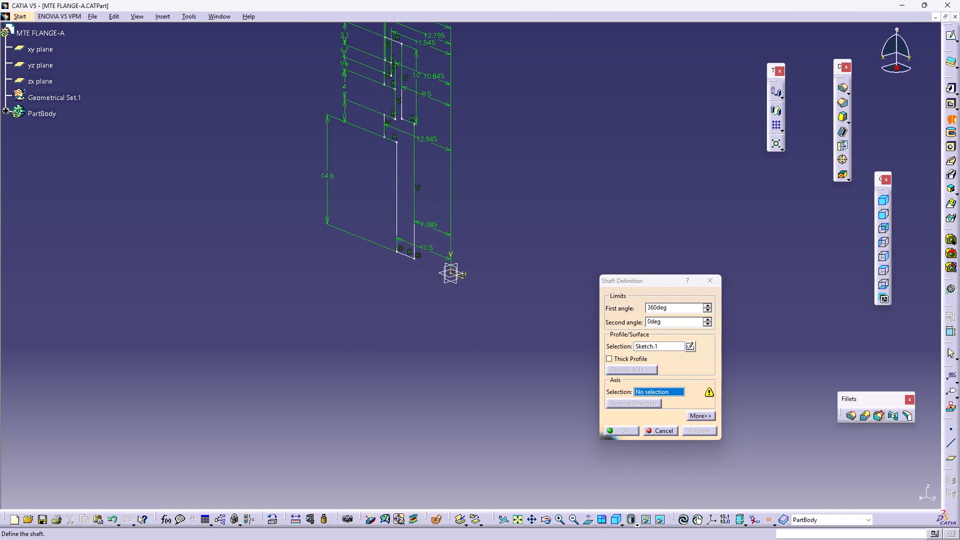
pyautogui.moveTo(396, 307); pyautogui.dragTo(447, 390, button='right')
pyautogui.moveTo(396, 307); pyautogui.dragTo(440, 335, button='middle')
pyautogui.rightClick(437, 388)
pyautogui.moveTo(437, 337); pyautogui.dragTo(477, 393, button='middle')
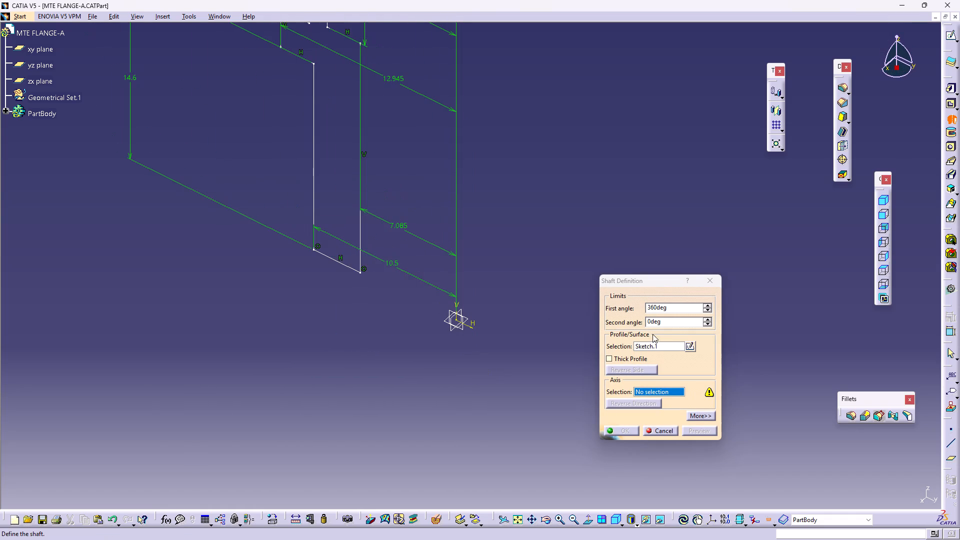
pyautogui.click(672, 346)
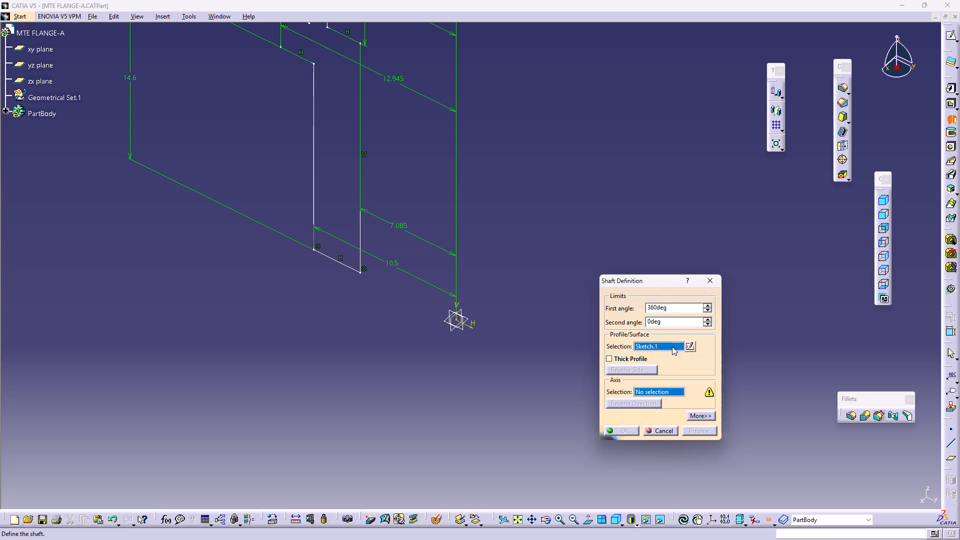
pyautogui.click(662, 392)
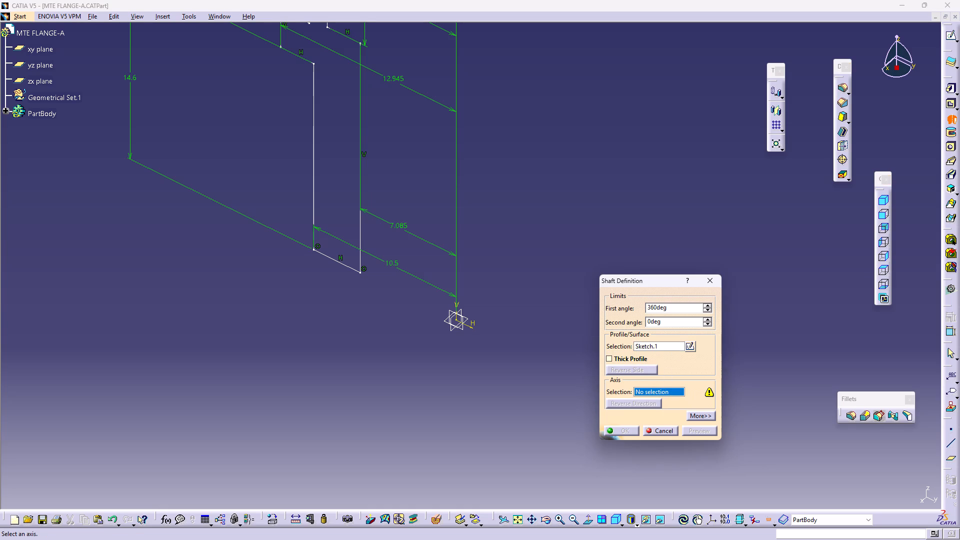
pyautogui.click(453, 308)
pyautogui.moveTo(447, 322); pyautogui.dragTo(463, 389, button='middle')
pyautogui.rightClick(447, 322)
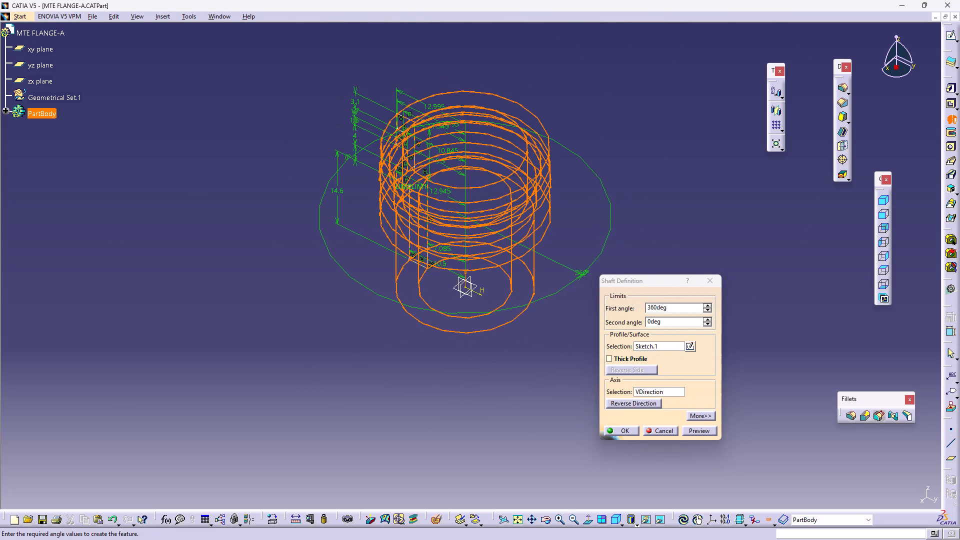
pyautogui.moveTo(448, 385); pyautogui.dragTo(496, 234, button='middle')
pyautogui.moveTo(448, 385); pyautogui.dragTo(496, 234, button='right')
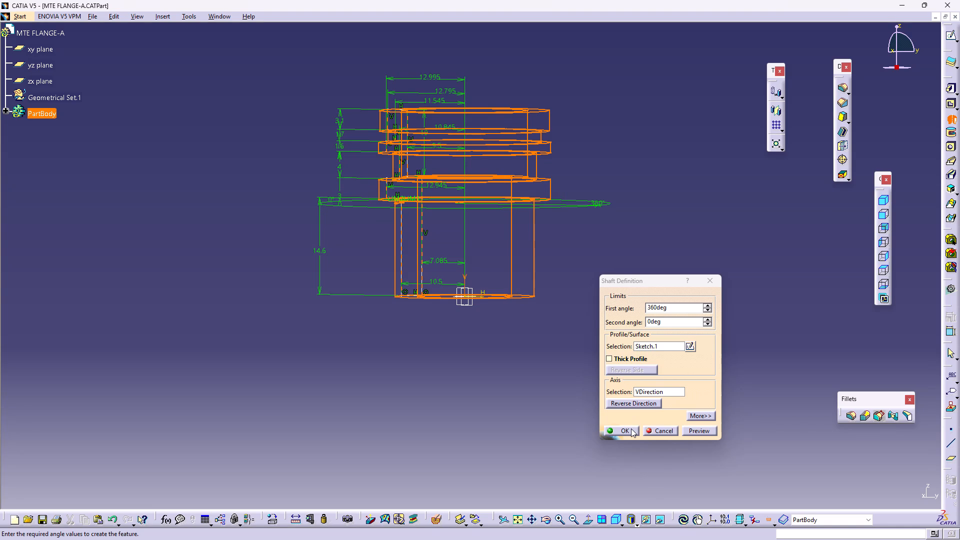
pyautogui.click(700, 432)
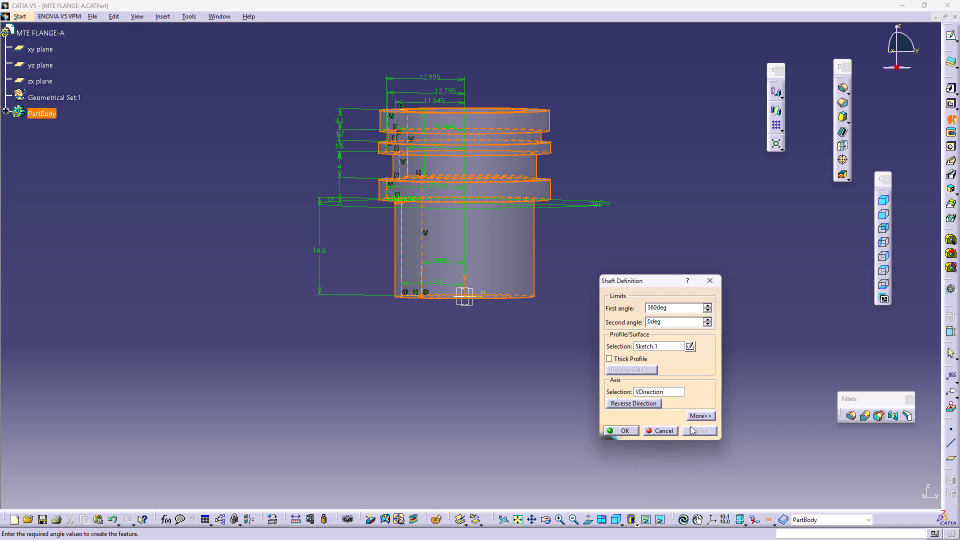
pyautogui.click(626, 432)
pyautogui.click(526, 398)
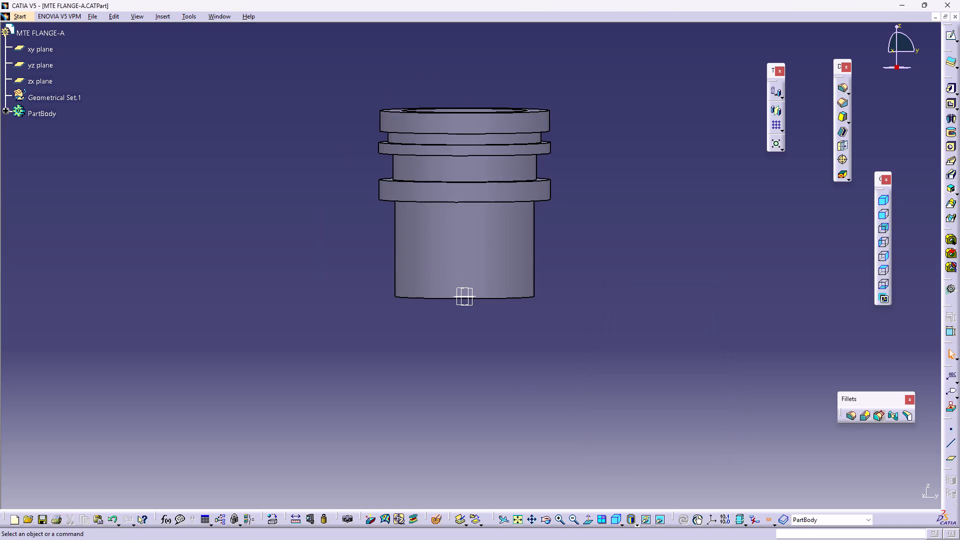
# Inspect the revolved flange from several angles, including its stepped bore, outer grooves and side profile.
pyautogui.moveTo(573, 323); pyautogui.dragTo(535, 484, button='middle')
pyautogui.moveTo(568, 339); pyautogui.dragTo(535, 484, button='right')
pyautogui.moveTo(568, 326); pyautogui.dragTo(560, 413, button='middle')
pyautogui.moveTo(562, 363); pyautogui.dragTo(560, 413, button='right')
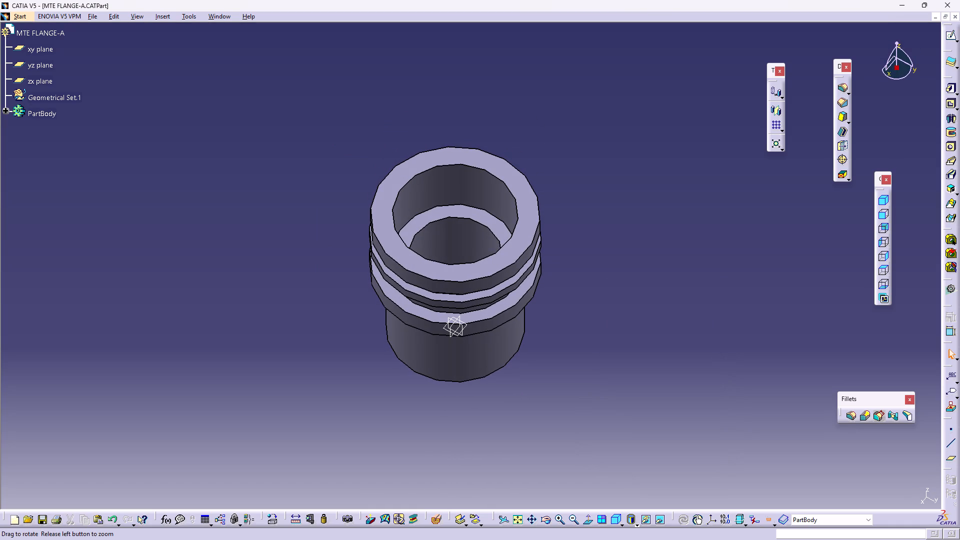
pyautogui.moveTo(563, 407); pyautogui.dragTo(562, 406, button='middle')
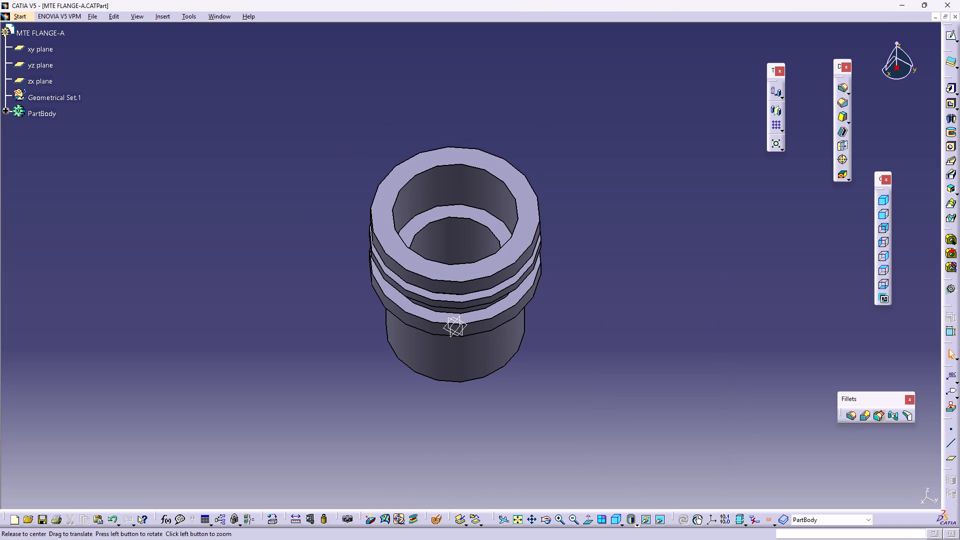
pyautogui.moveTo(562, 406); pyautogui.dragTo(566, 326, button='middle')
pyautogui.moveTo(559, 405); pyautogui.dragTo(566, 326, button='right')
pyautogui.moveTo(573, 341); pyautogui.dragTo(582, 364, button='middle')
pyautogui.rightClick(573, 407)
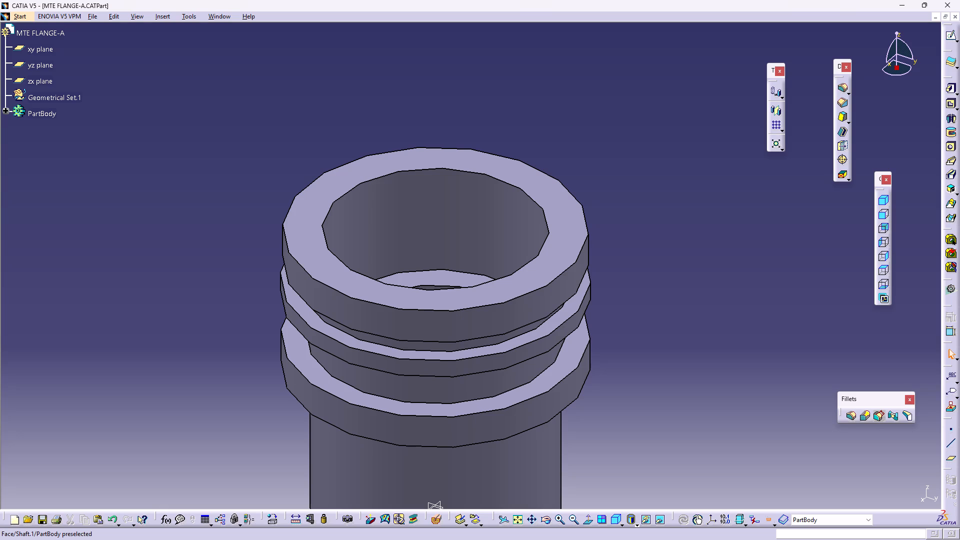
pyautogui.doubleClick(700, 353)
pyautogui.moveTo(669, 368); pyautogui.dragTo(672, 370, button='middle')
pyautogui.moveTo(669, 368); pyautogui.dragTo(826, 400, button='right')
pyautogui.moveTo(672, 370); pyautogui.dragTo(825, 400, button='middle')
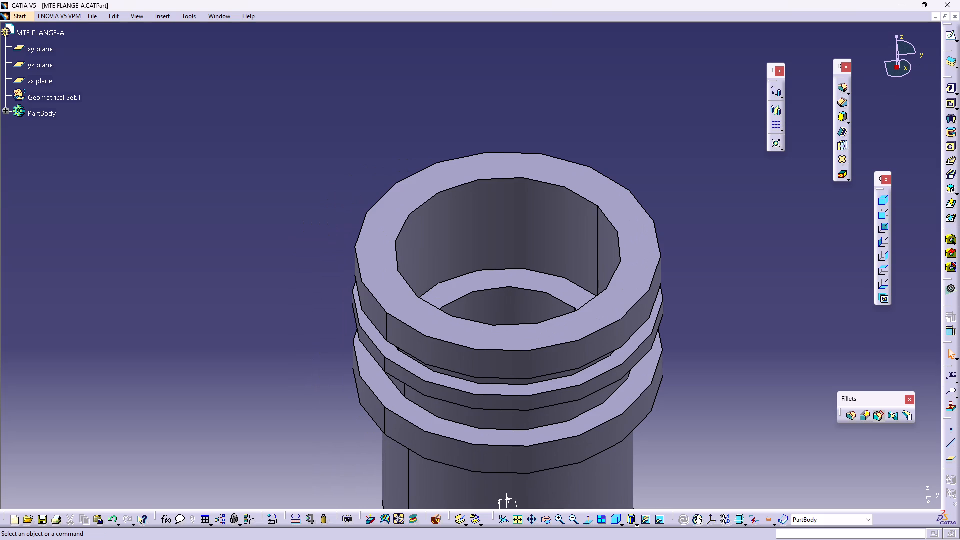
pyautogui.moveTo(665, 435); pyautogui.dragTo(658, 429, button='middle')
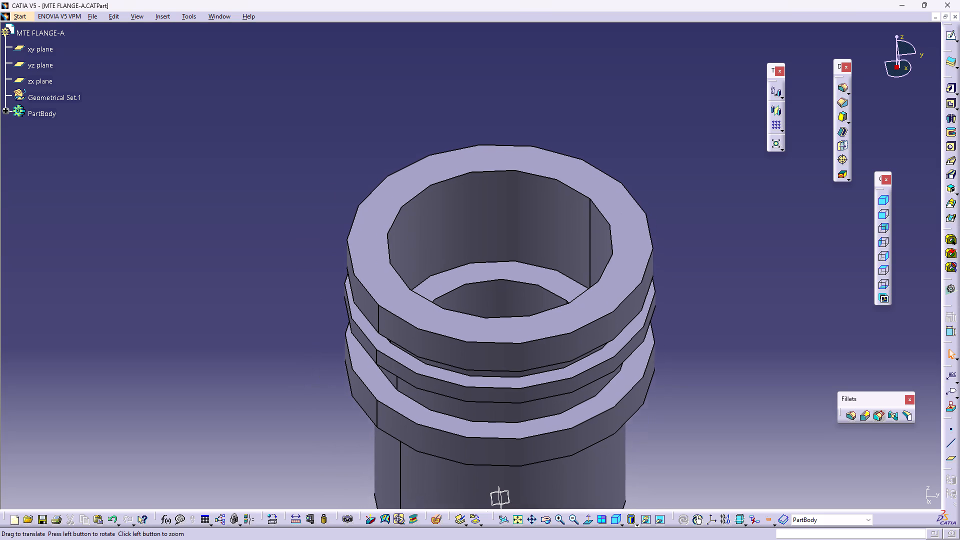
pyautogui.moveTo(658, 429); pyautogui.dragTo(633, 353, button='middle')
pyautogui.moveTo(647, 406); pyautogui.dragTo(626, 331, button='right')
pyautogui.rightClick(626, 311)
pyautogui.moveTo(632, 356); pyautogui.dragTo(636, 322, button='middle')
pyautogui.moveTo(632, 356); pyautogui.dragTo(623, 274, button='right')
pyautogui.rightClick(624, 272)
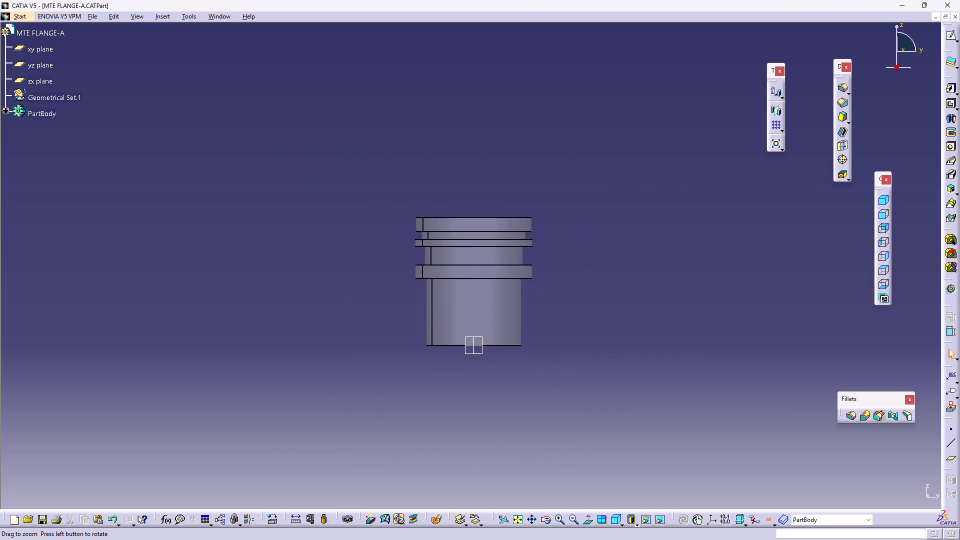
pyautogui.moveTo(636, 322); pyautogui.dragTo(634, 326, button='middle')
pyautogui.moveTo(649, 269); pyautogui.dragTo(648, 422, button='middle')
pyautogui.moveTo(648, 276); pyautogui.dragTo(648, 422, button='right')
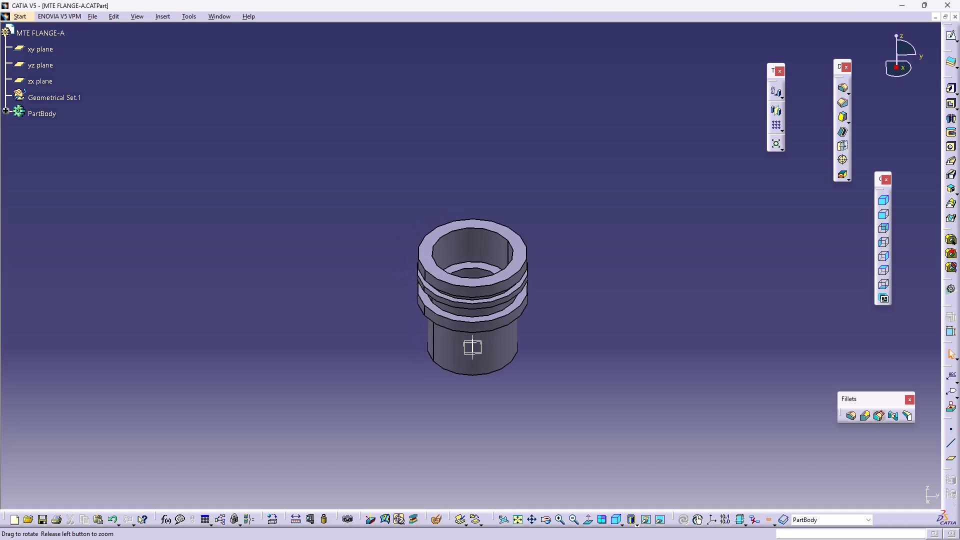
pyautogui.moveTo(648, 422); pyautogui.dragTo(703, 412, button='right')
pyautogui.moveTo(648, 422); pyautogui.dragTo(703, 412, button='middle')
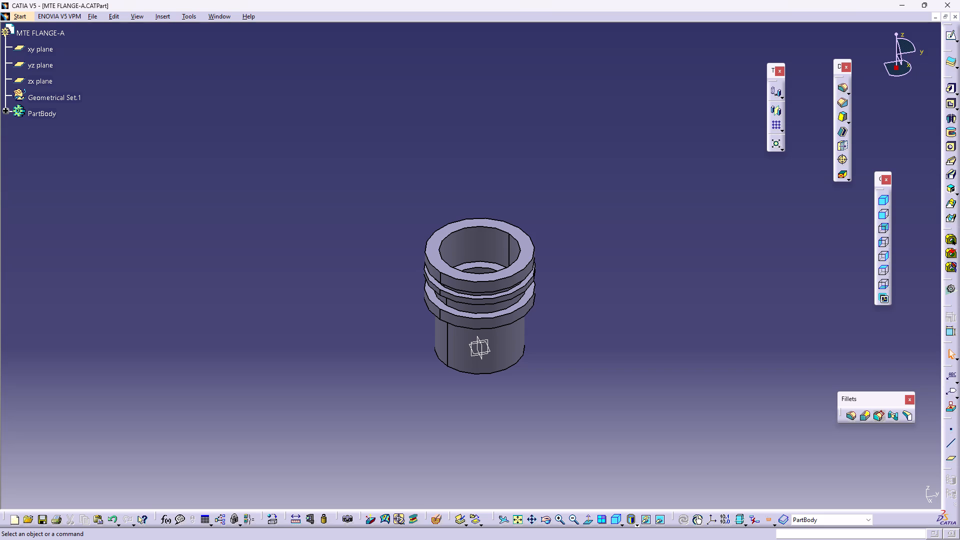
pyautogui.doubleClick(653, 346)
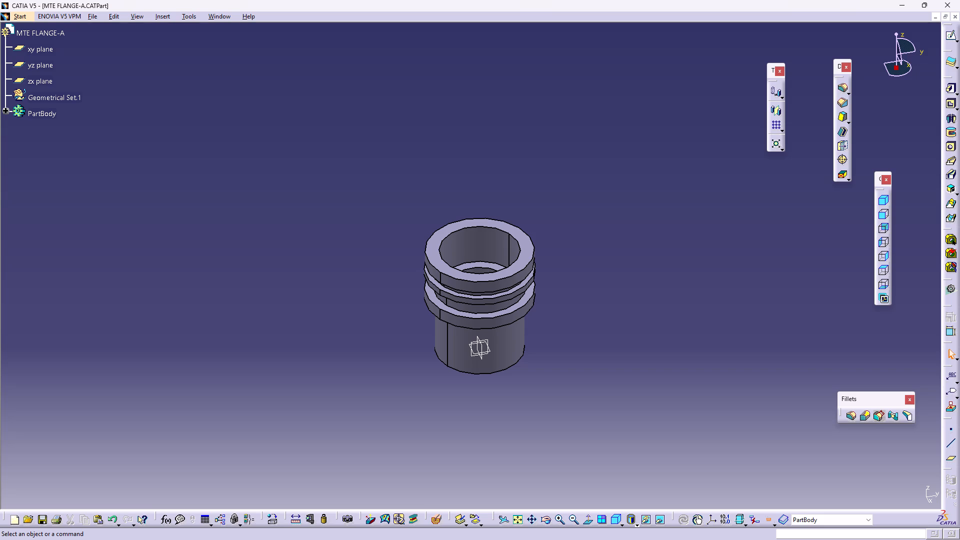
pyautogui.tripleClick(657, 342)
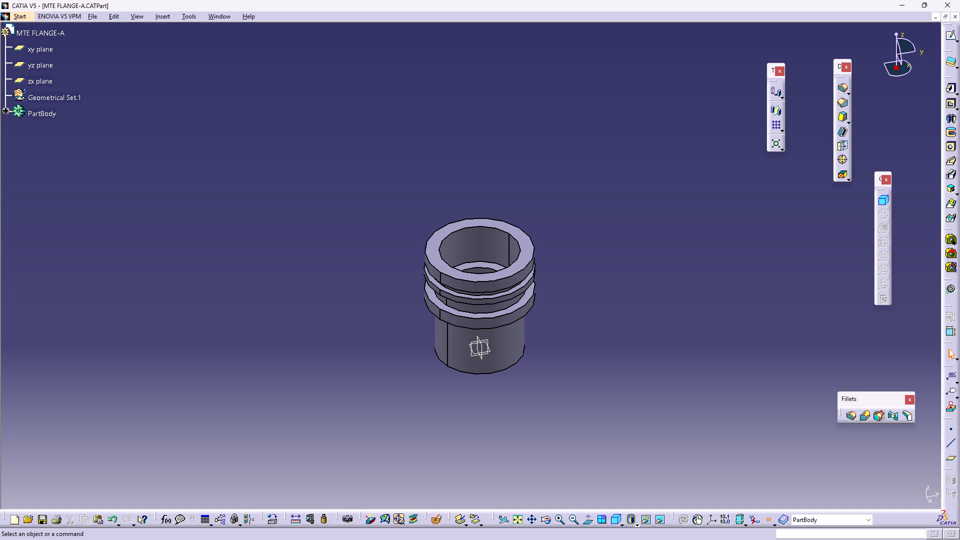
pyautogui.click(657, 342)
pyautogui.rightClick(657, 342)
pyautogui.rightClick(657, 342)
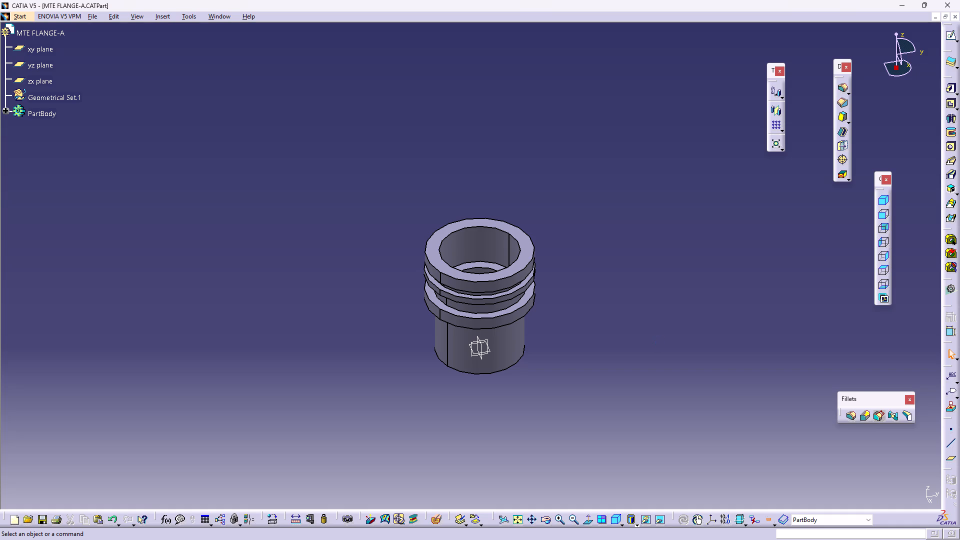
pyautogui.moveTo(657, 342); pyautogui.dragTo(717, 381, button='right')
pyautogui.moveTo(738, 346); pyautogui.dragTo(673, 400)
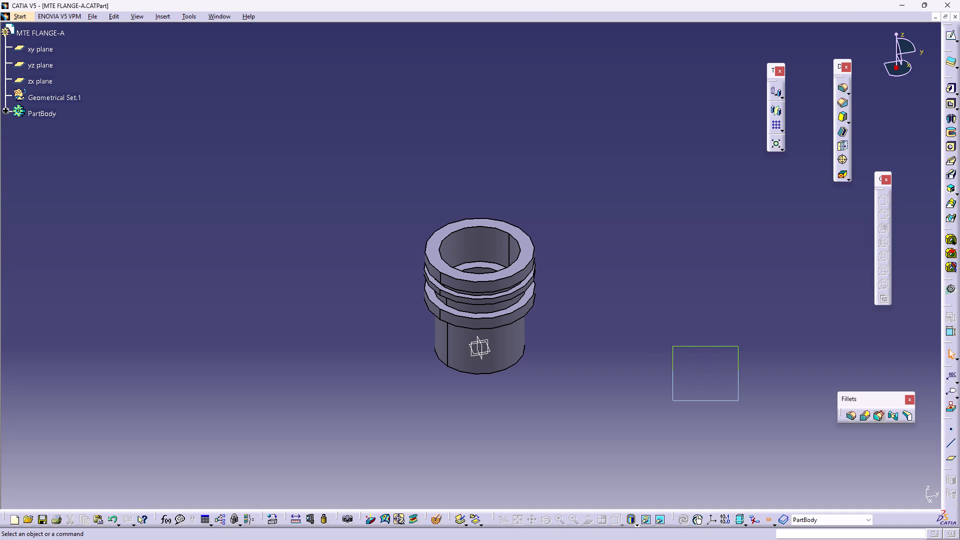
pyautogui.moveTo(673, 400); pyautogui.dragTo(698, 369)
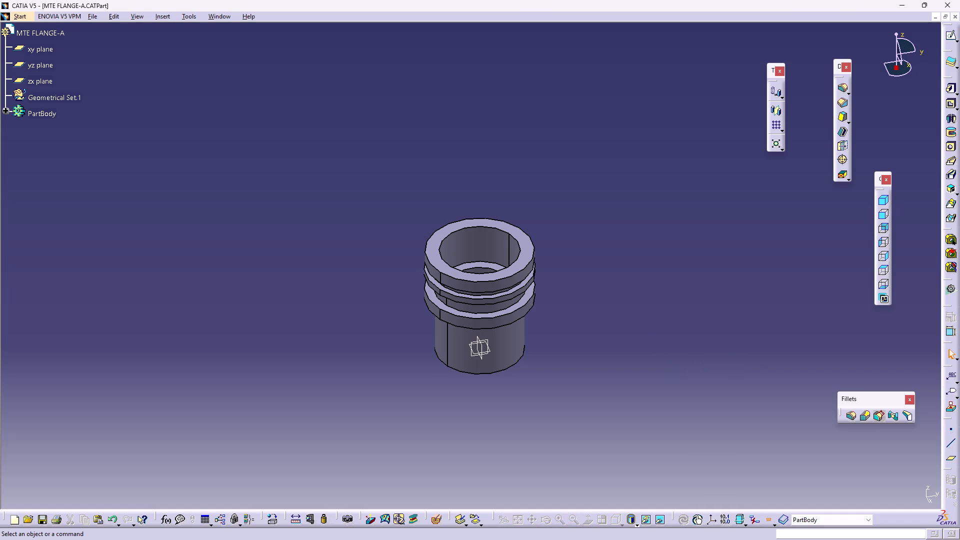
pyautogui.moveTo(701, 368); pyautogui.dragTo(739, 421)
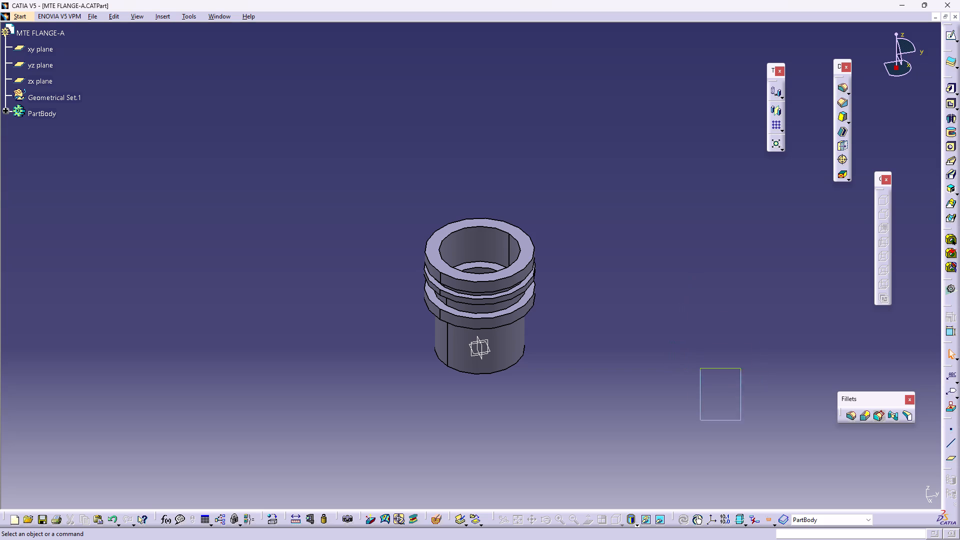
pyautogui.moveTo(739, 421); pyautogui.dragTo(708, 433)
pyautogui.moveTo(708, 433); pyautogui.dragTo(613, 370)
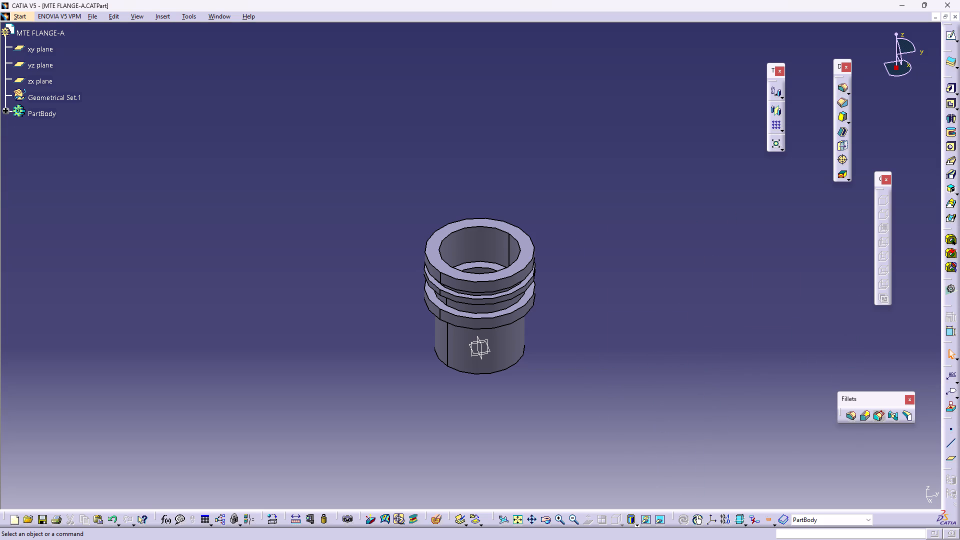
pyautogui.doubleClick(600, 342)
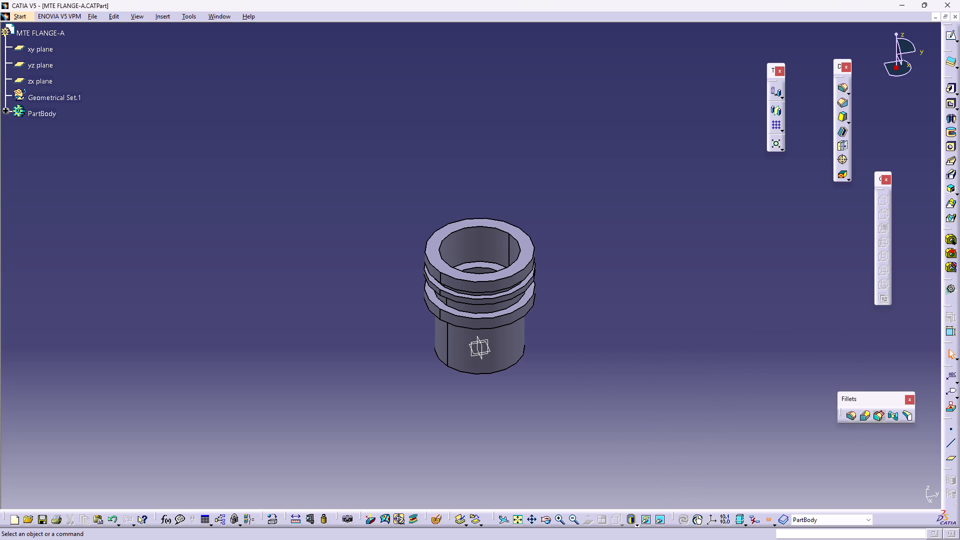
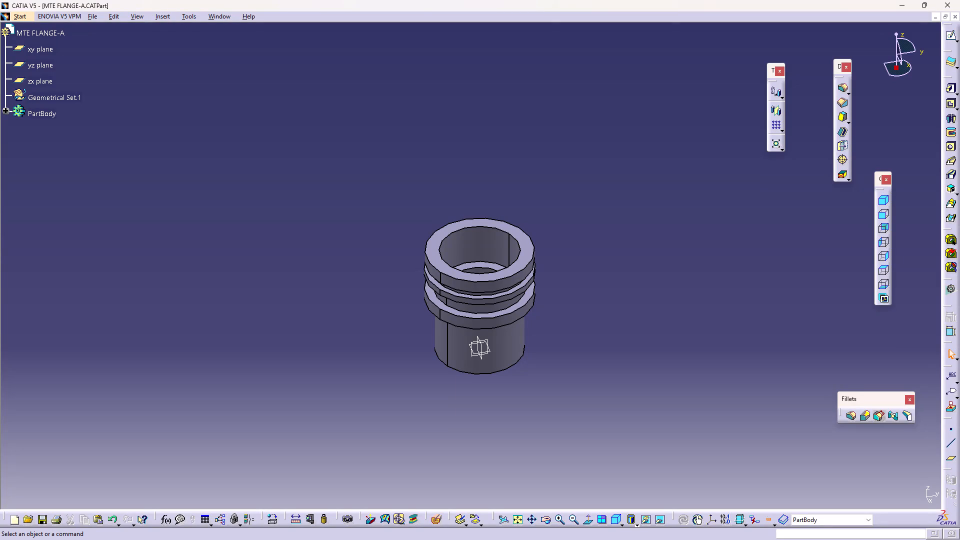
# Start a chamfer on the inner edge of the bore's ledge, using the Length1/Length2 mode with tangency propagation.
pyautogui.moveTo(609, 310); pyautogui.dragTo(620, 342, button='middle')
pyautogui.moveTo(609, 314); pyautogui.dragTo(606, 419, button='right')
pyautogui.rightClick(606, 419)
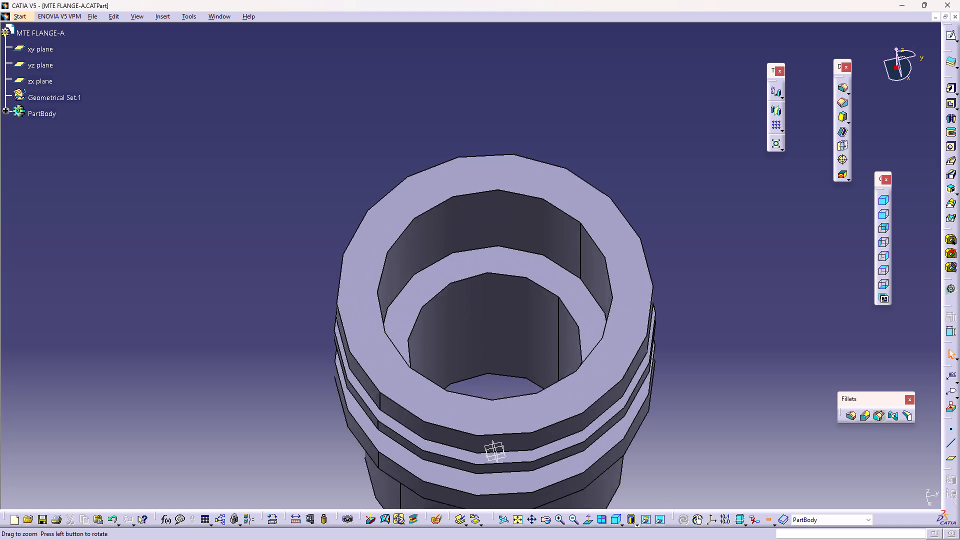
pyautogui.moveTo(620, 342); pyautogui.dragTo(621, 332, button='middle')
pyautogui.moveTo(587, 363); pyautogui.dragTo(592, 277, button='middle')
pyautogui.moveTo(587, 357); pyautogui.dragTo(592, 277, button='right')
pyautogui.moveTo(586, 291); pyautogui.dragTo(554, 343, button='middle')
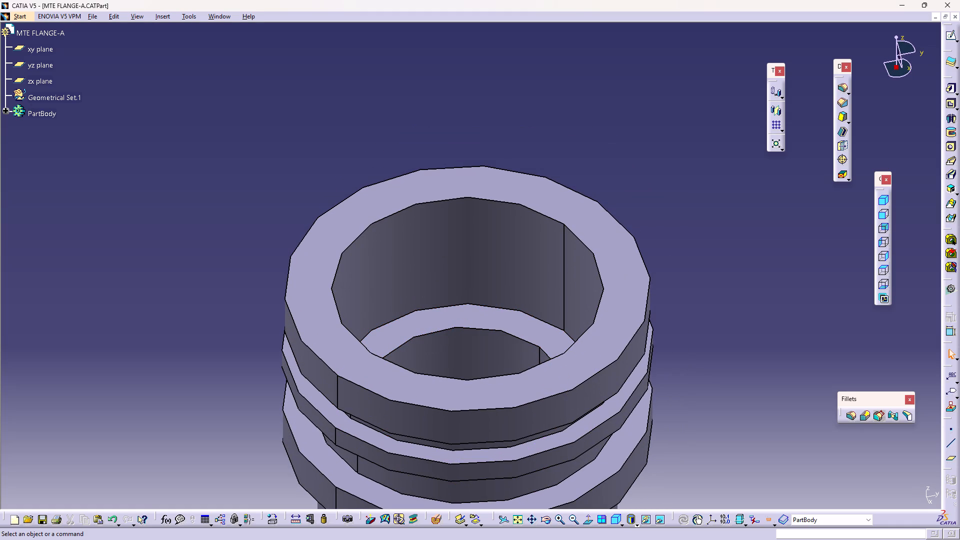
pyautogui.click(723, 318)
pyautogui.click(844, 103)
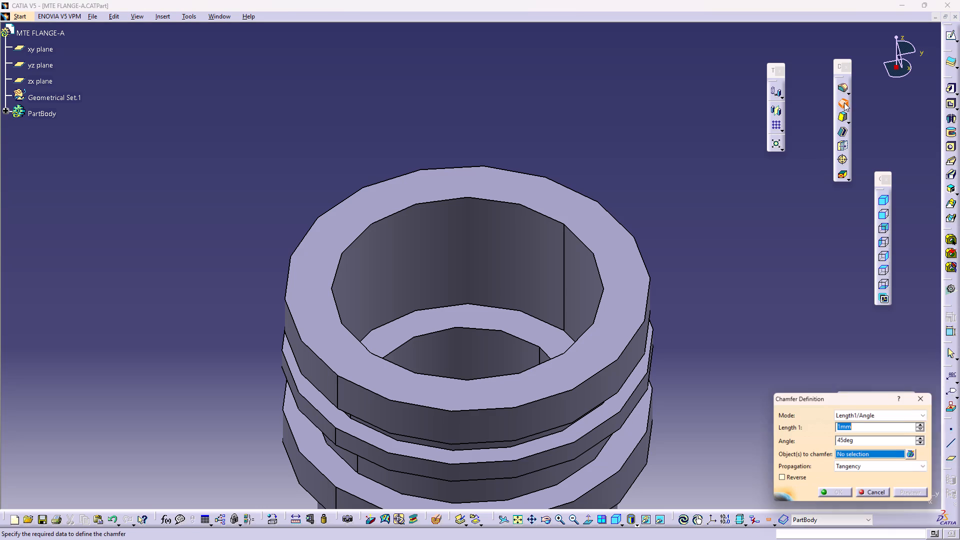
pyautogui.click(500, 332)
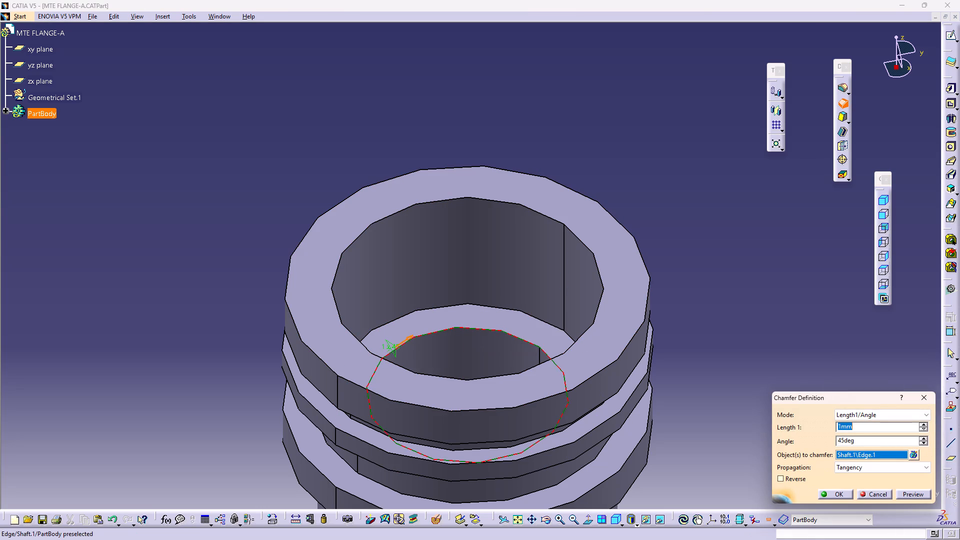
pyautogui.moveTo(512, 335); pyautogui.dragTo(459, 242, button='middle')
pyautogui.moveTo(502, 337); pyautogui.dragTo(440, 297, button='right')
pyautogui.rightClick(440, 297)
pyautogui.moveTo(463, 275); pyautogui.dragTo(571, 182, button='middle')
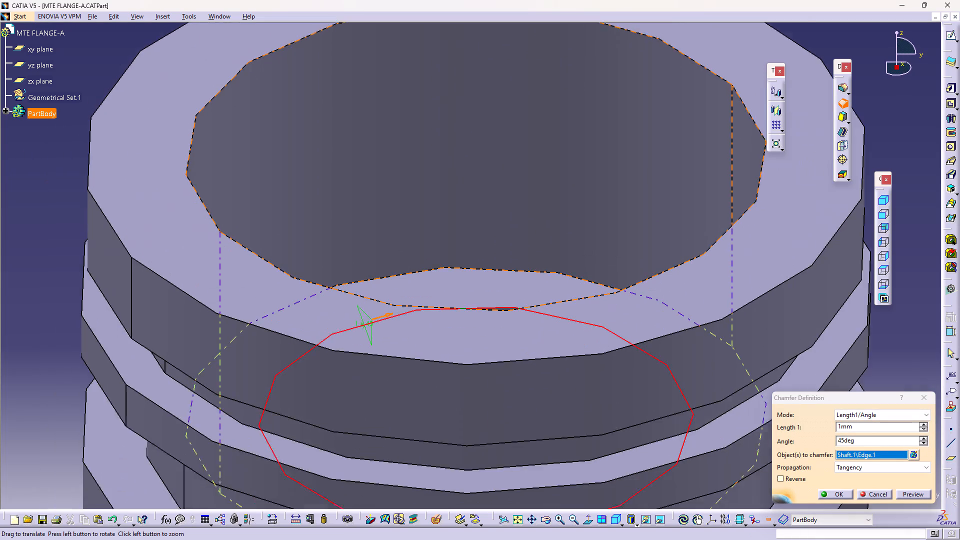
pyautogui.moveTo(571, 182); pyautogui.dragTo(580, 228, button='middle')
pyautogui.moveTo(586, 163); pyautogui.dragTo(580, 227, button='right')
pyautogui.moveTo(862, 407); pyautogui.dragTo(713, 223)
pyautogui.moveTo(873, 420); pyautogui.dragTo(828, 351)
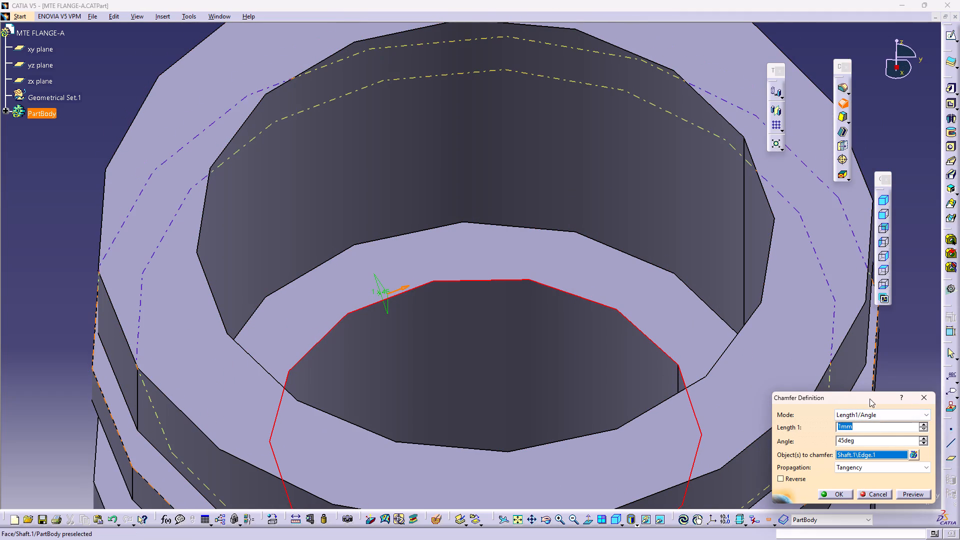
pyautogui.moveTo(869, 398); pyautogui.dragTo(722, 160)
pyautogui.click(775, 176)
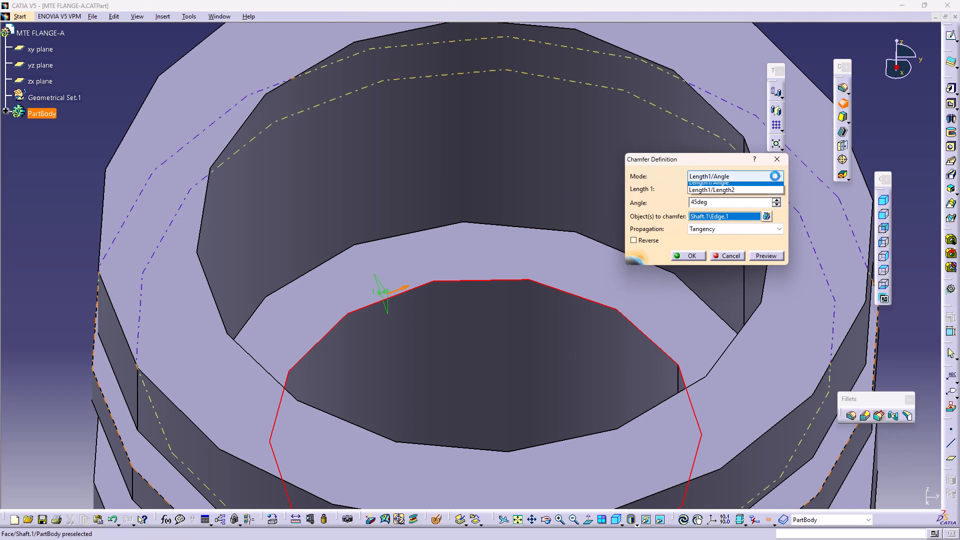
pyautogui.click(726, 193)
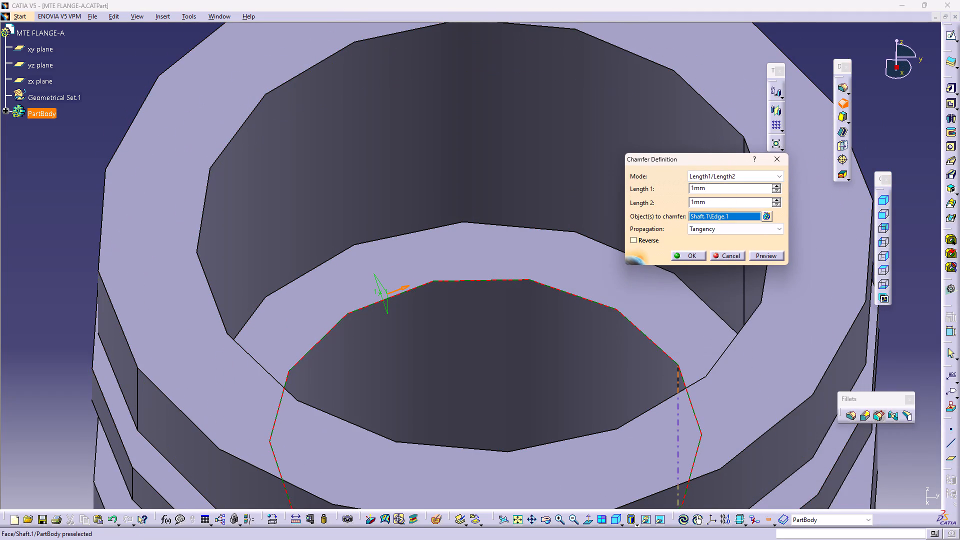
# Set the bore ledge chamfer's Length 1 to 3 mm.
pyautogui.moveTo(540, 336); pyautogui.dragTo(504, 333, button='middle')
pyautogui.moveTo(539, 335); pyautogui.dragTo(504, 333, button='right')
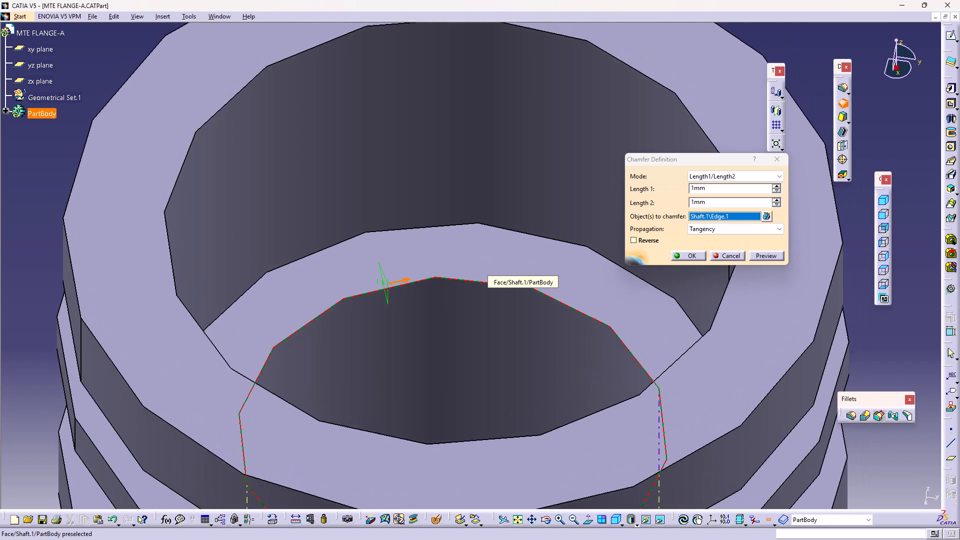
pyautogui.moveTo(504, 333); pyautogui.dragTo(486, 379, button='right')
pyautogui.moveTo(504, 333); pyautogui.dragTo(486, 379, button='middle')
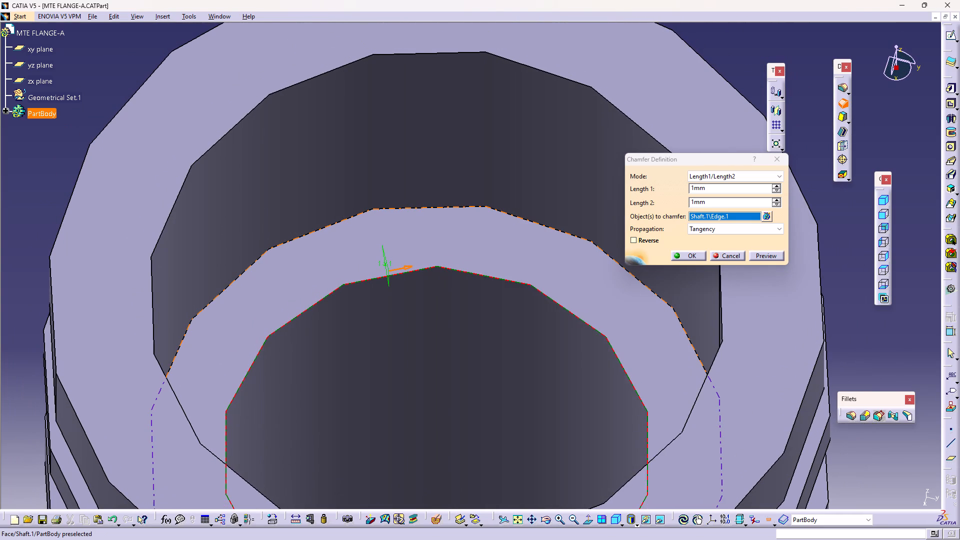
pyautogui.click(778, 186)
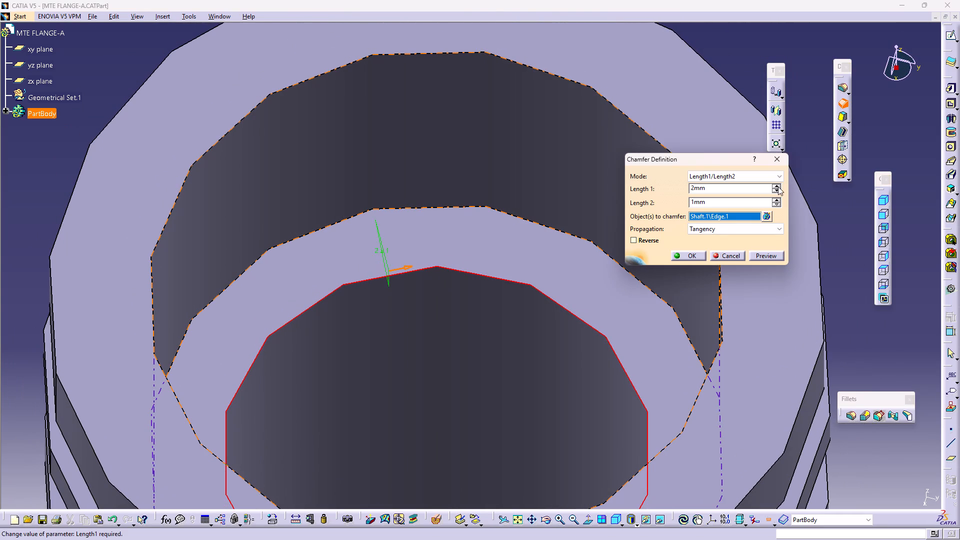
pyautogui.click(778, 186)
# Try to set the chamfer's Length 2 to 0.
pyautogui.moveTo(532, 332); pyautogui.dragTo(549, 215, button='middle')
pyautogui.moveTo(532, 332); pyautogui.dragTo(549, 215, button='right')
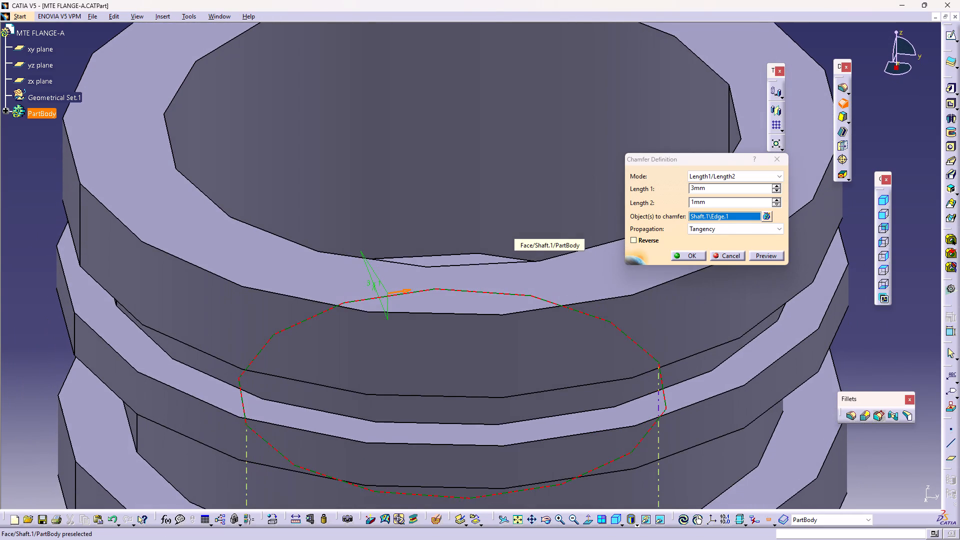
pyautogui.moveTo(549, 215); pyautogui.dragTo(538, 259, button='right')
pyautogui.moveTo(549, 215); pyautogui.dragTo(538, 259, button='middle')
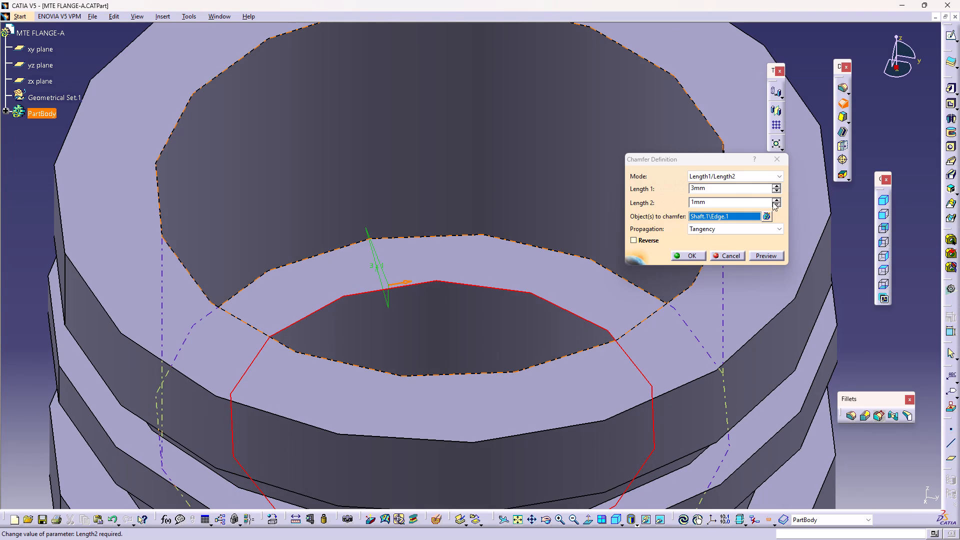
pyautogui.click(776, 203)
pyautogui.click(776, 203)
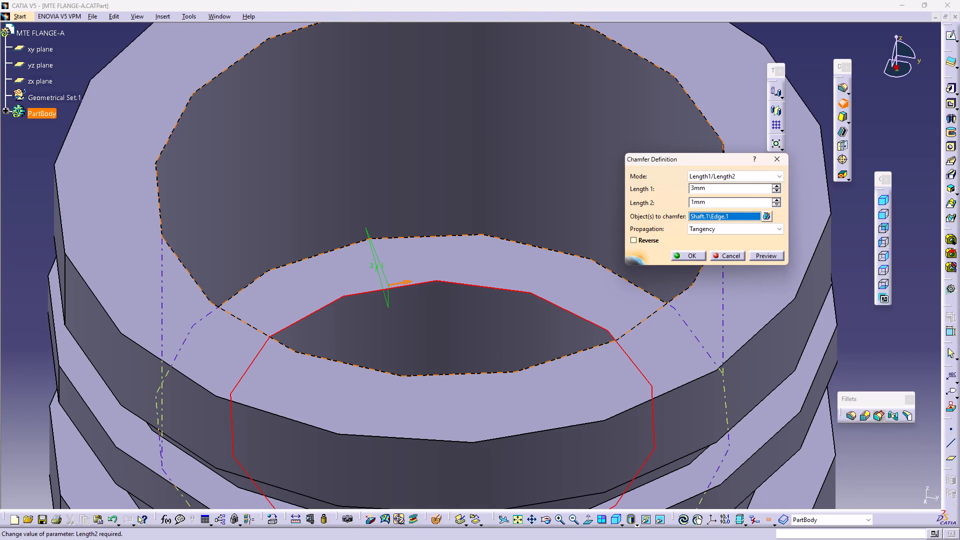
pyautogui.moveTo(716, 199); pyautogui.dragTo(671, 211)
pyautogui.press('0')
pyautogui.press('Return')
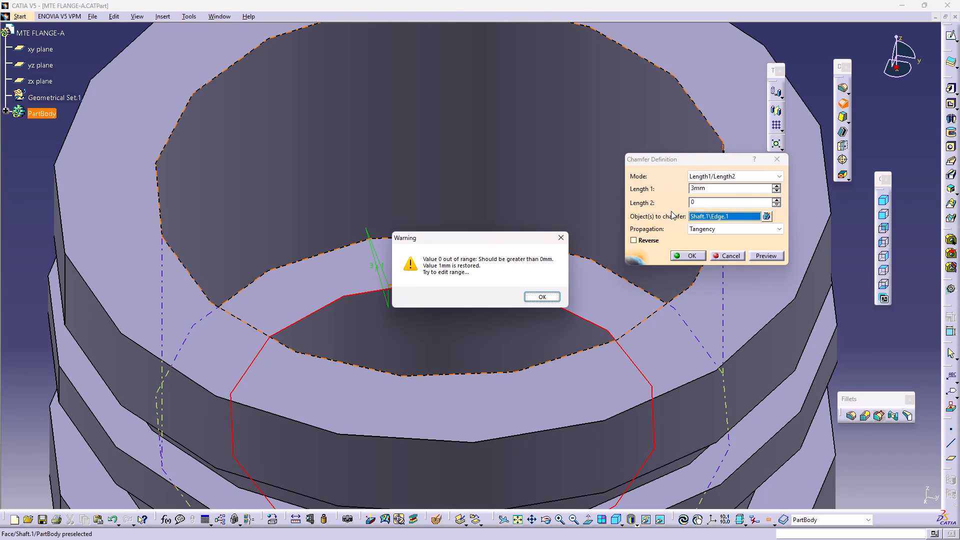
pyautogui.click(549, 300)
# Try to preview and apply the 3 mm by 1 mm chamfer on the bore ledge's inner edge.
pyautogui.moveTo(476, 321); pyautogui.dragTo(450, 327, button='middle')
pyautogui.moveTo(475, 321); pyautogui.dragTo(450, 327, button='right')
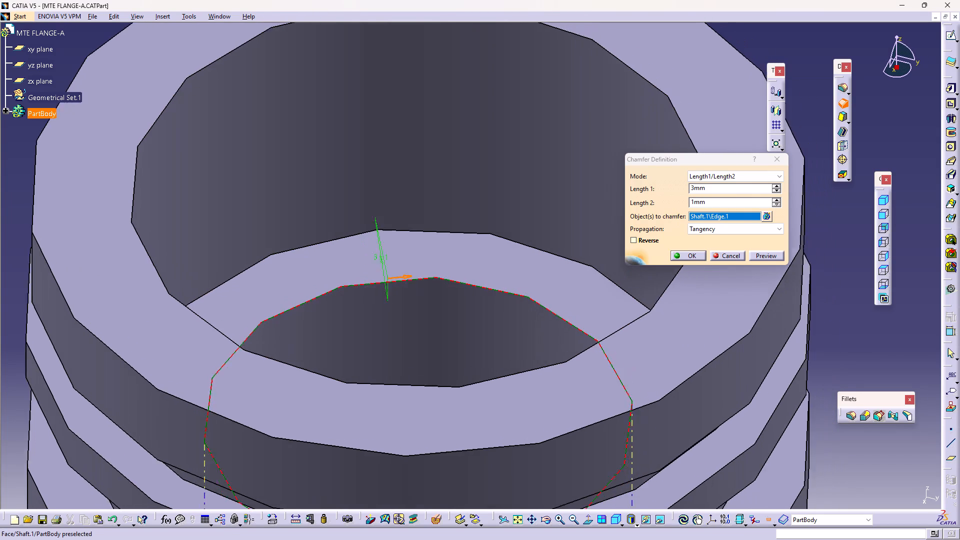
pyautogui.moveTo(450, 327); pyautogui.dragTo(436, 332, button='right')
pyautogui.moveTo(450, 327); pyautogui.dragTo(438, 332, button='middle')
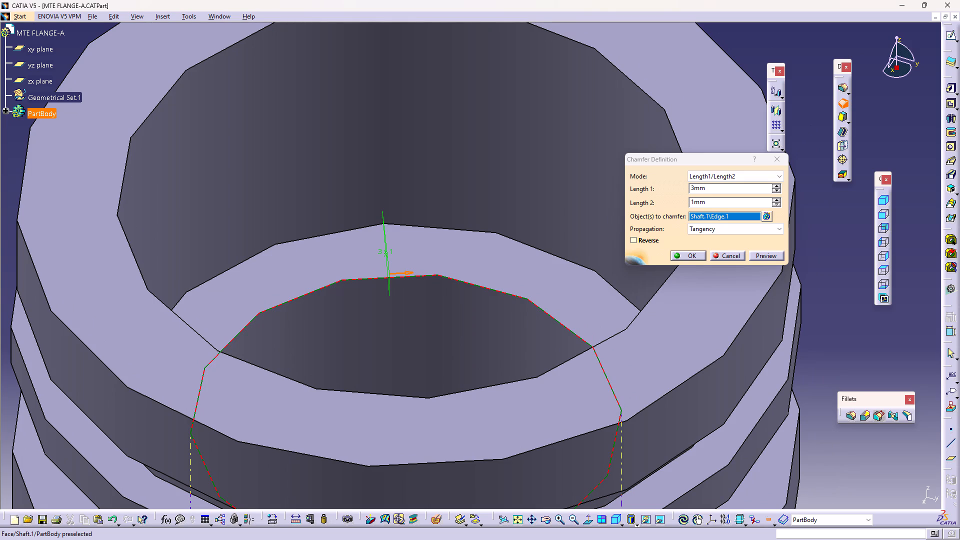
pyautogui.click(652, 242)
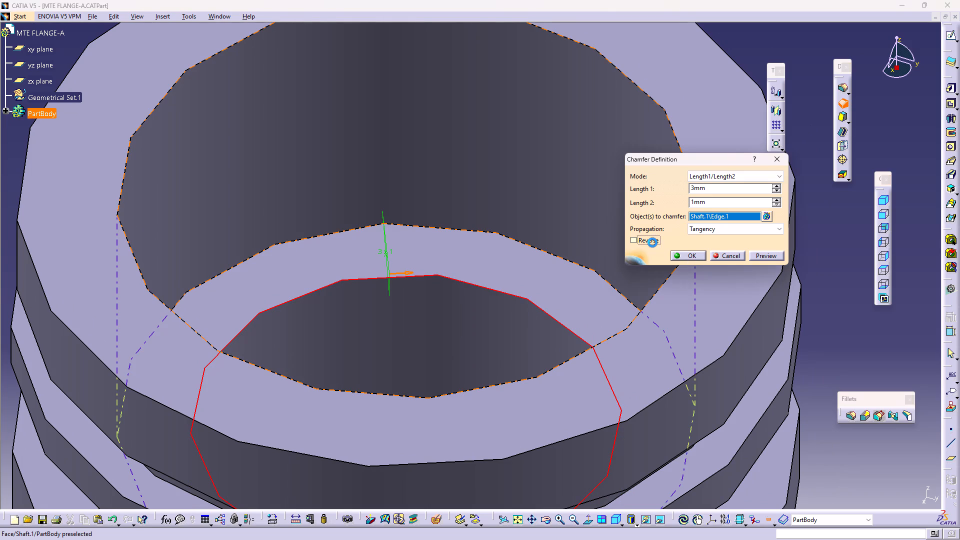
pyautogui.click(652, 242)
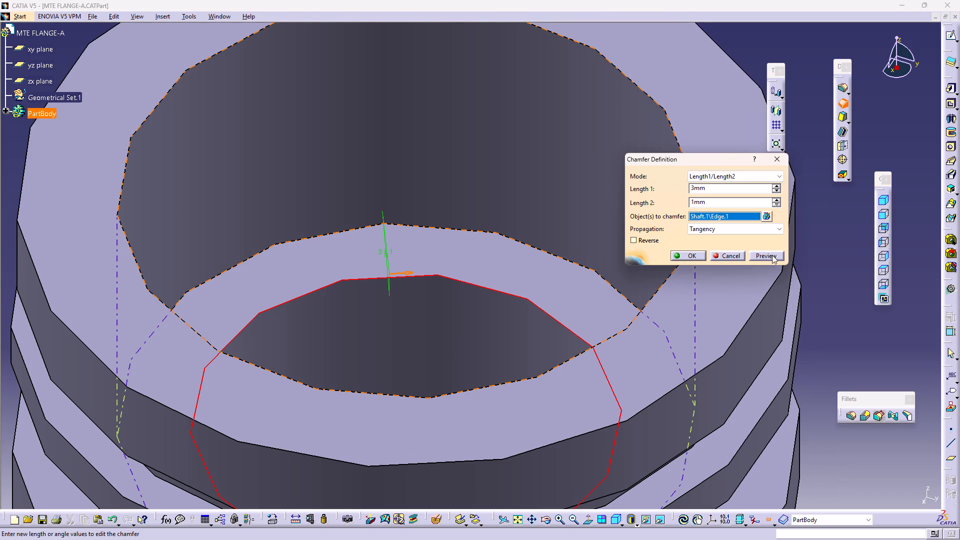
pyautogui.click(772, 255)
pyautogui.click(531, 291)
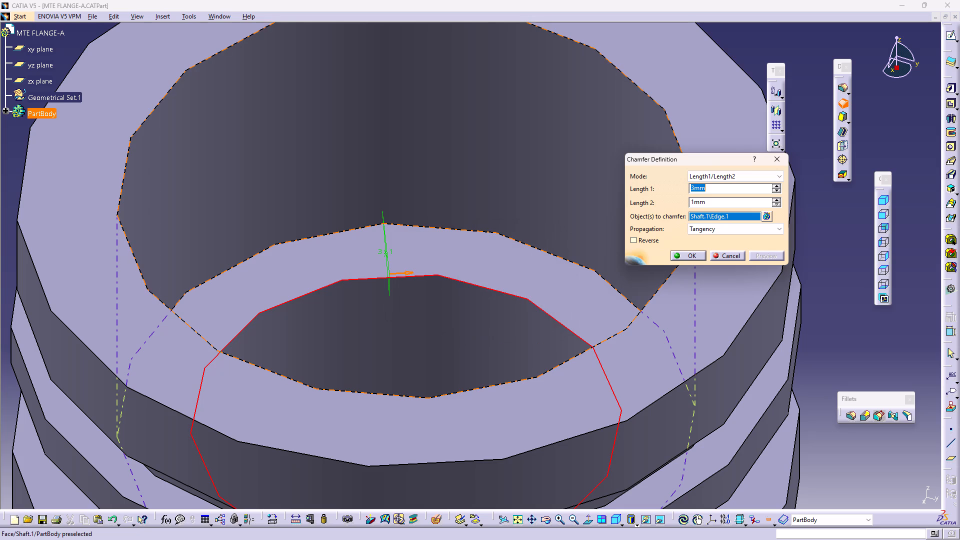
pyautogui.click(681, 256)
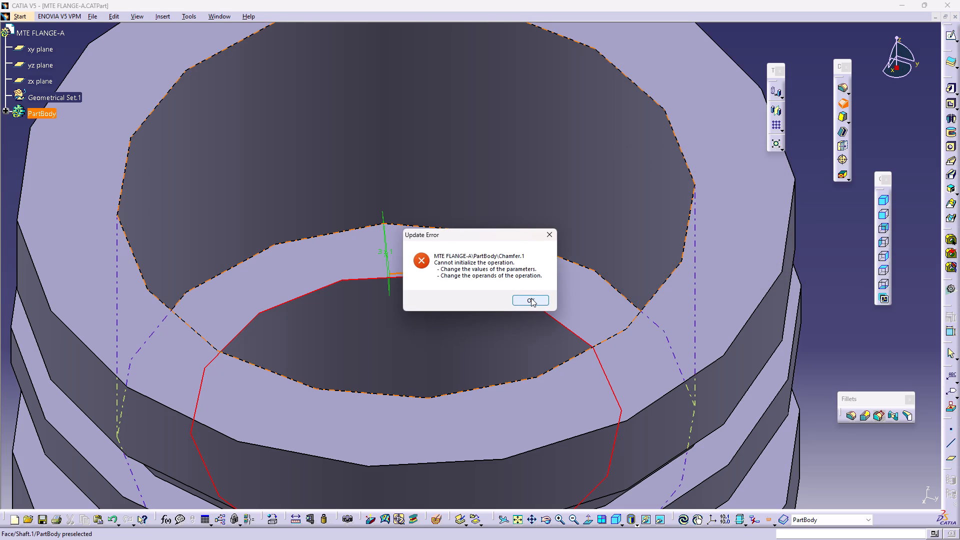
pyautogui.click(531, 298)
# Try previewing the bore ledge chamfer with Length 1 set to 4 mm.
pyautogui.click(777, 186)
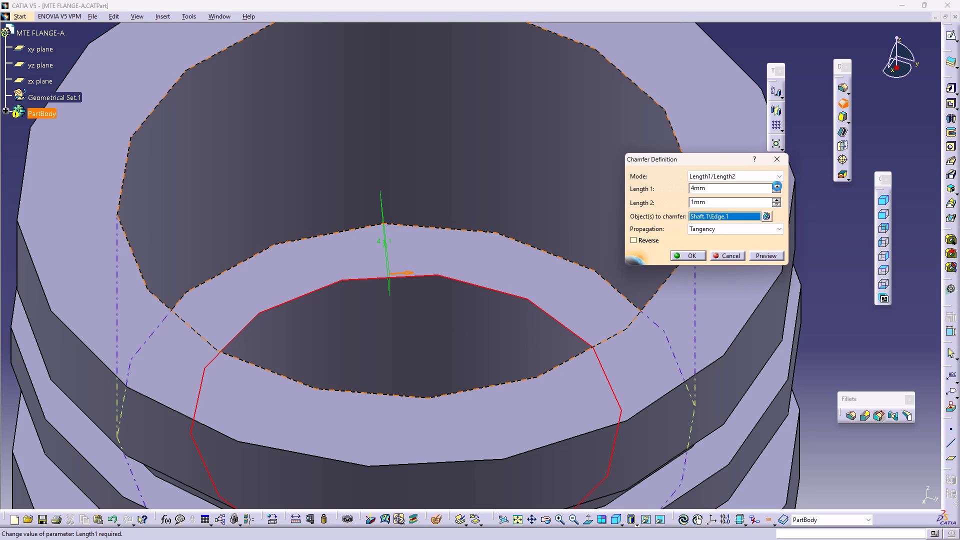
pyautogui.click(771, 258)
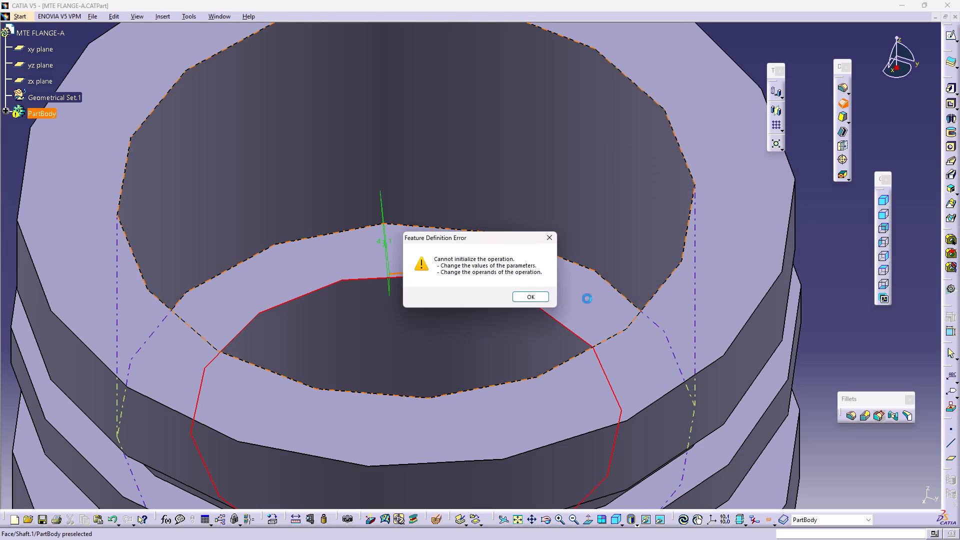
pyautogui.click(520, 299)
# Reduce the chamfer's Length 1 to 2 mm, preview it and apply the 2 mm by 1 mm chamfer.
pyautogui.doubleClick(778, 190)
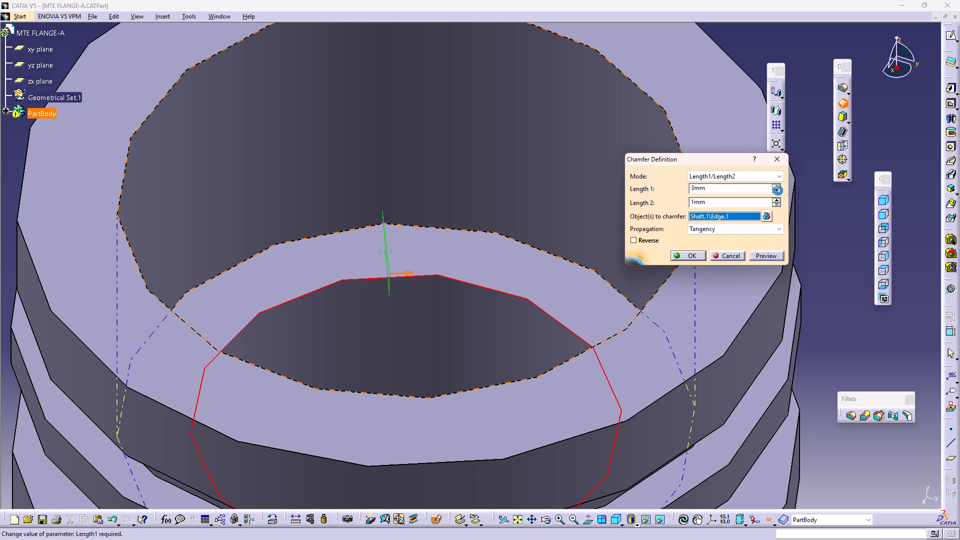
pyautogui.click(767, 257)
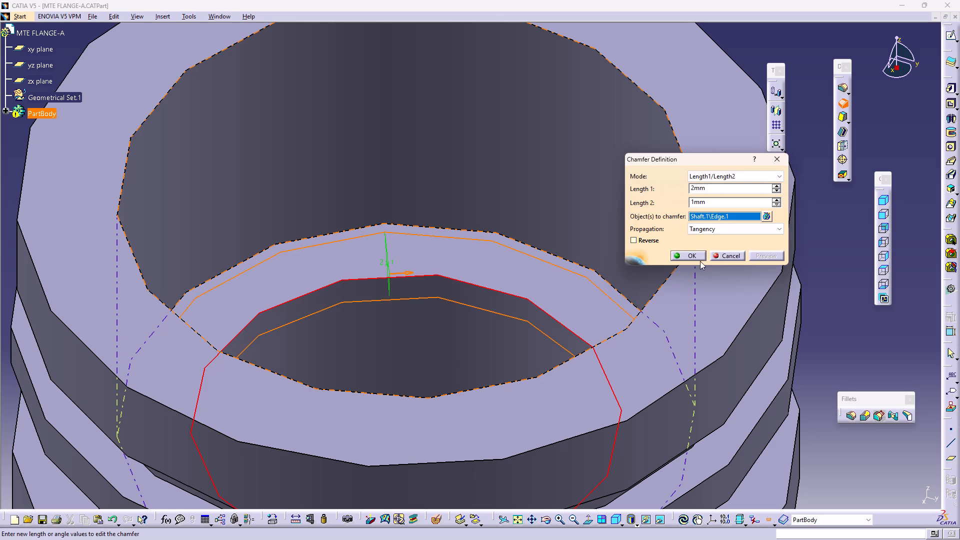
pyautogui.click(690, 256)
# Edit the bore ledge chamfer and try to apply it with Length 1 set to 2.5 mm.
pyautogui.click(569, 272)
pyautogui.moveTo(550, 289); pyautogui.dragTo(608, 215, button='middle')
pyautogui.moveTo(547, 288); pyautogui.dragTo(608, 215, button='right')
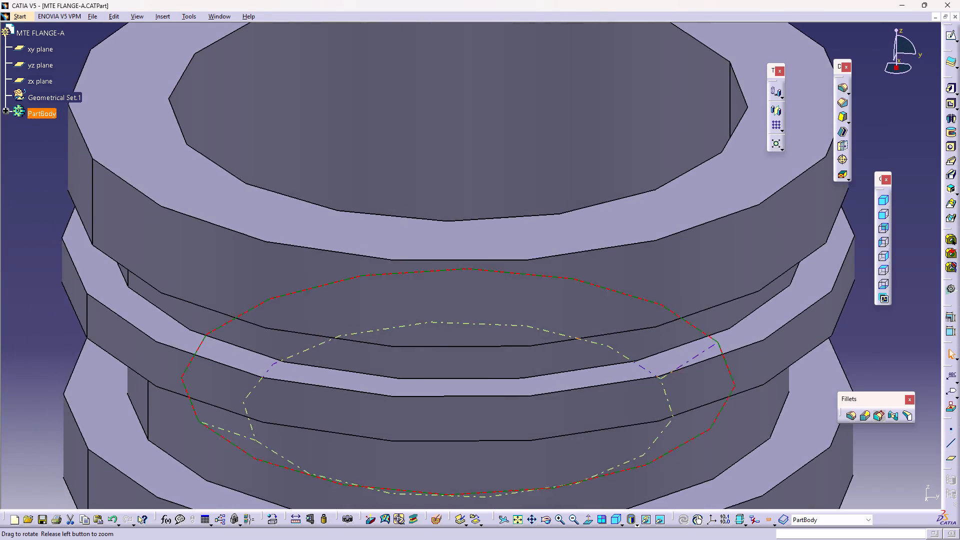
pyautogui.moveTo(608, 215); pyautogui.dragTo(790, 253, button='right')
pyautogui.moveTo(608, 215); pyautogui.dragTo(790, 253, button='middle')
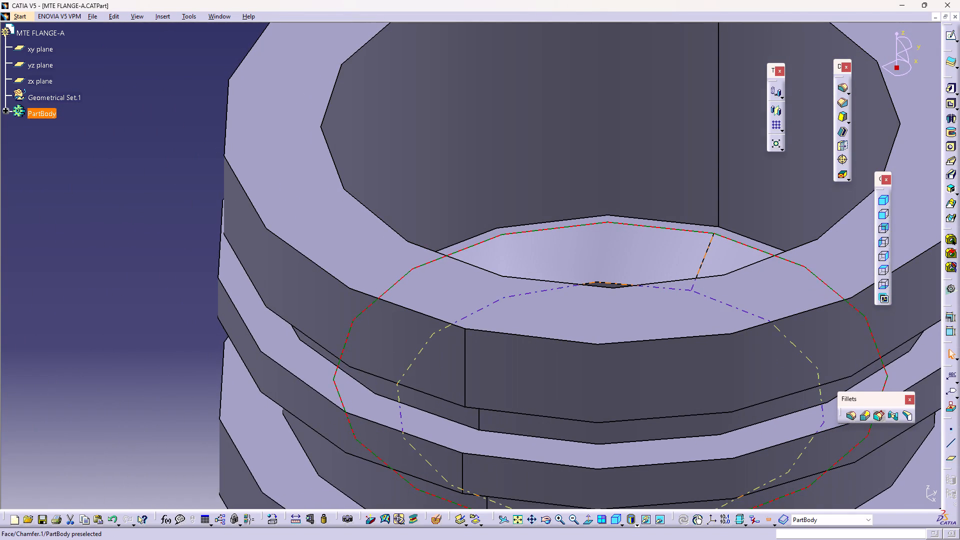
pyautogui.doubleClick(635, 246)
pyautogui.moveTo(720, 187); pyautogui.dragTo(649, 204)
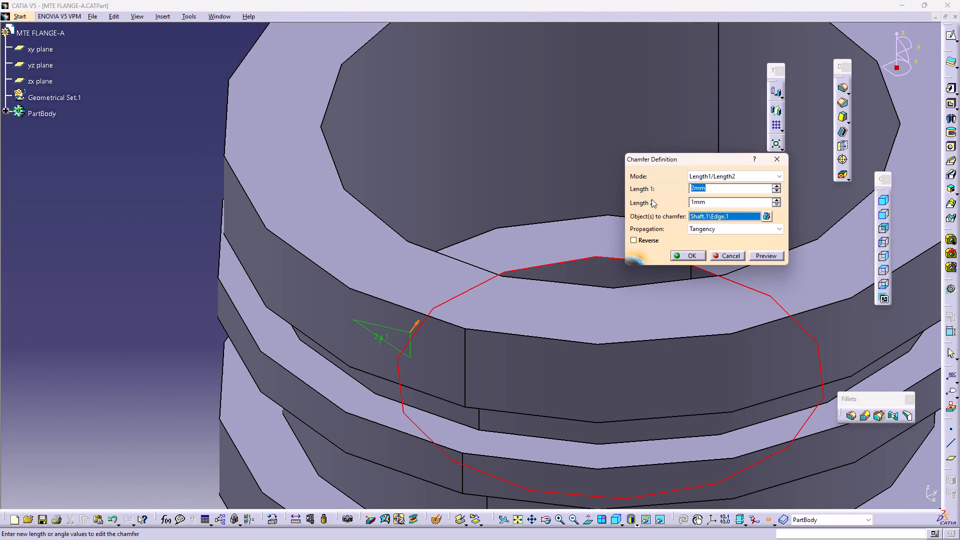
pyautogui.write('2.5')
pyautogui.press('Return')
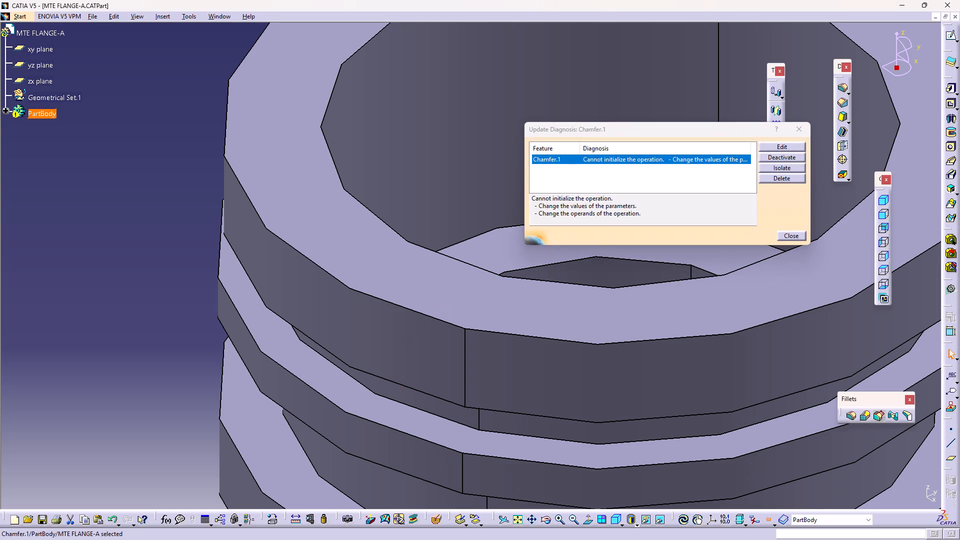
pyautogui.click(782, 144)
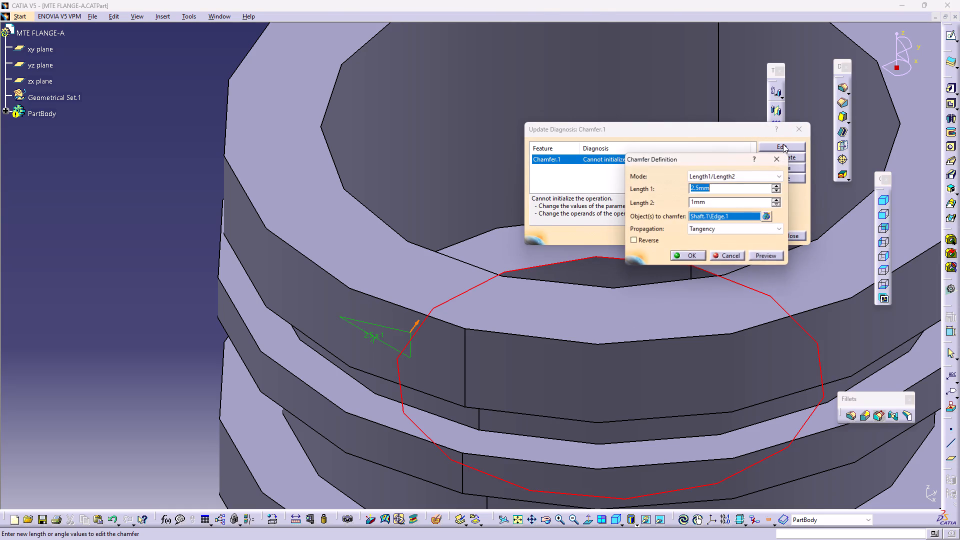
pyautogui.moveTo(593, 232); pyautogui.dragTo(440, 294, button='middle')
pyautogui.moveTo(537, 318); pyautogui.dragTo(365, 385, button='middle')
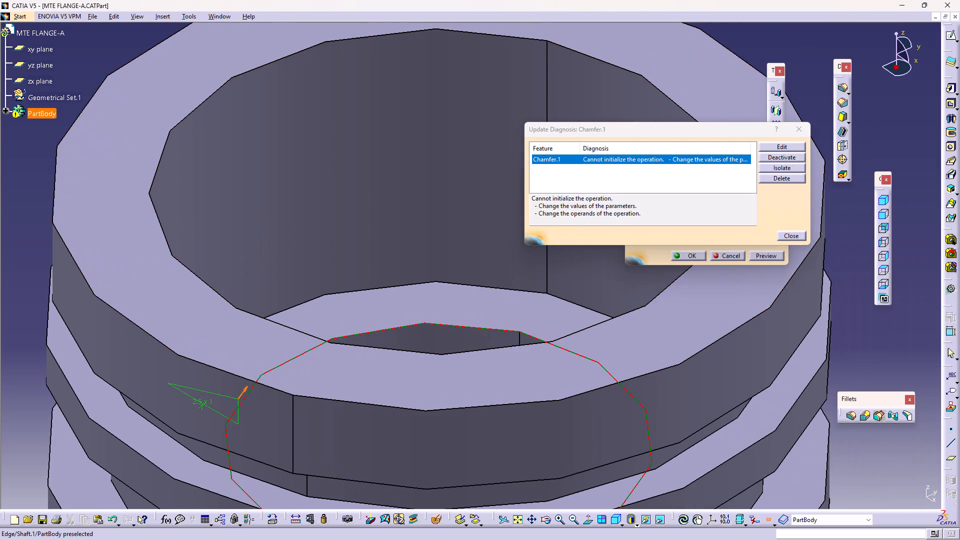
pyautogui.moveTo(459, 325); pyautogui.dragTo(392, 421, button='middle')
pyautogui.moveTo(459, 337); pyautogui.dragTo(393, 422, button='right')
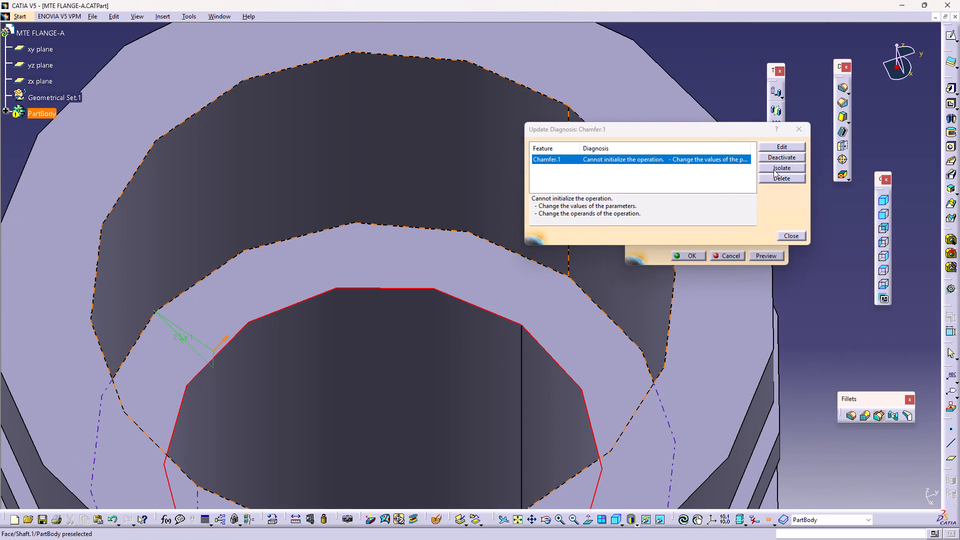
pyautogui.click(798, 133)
# Update the part and delete the failing chamfer on the bore ledge.
pyautogui.moveTo(472, 301); pyautogui.dragTo(520, 276, button='middle')
pyautogui.rightClick(510, 218)
pyautogui.moveTo(520, 289); pyautogui.dragTo(516, 209, button='middle')
pyautogui.moveTo(520, 289); pyautogui.dragTo(516, 209, button='right')
pyautogui.scroll(1, 516, 209)
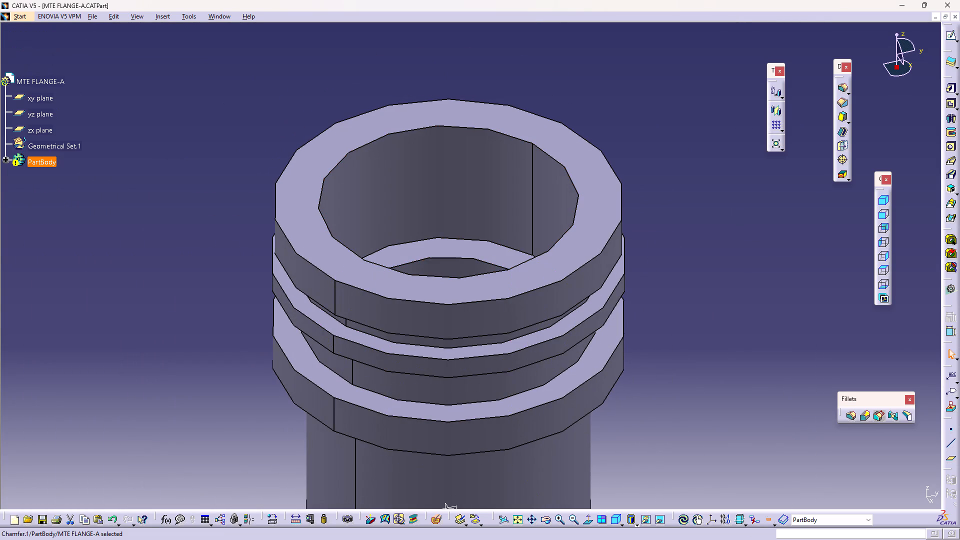
pyautogui.click(683, 523)
pyautogui.click(785, 175)
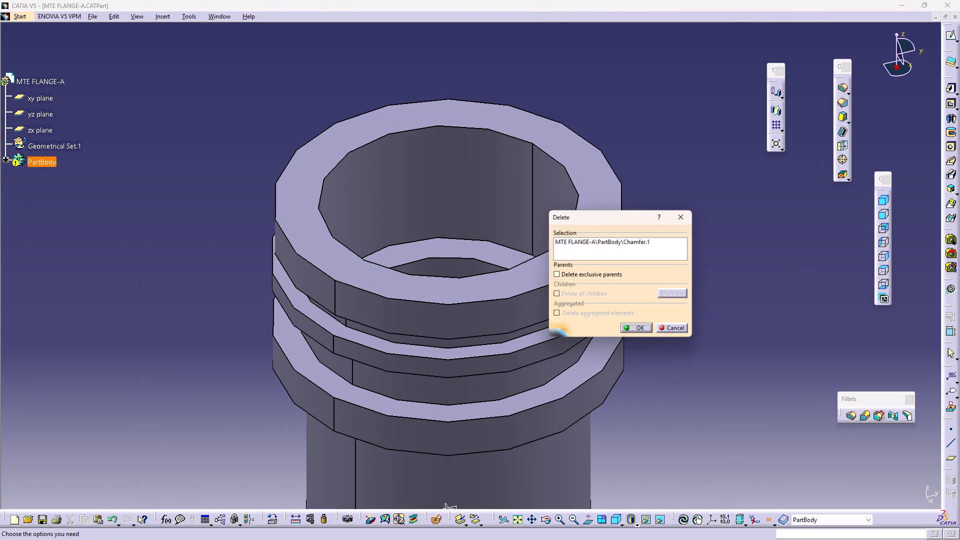
pyautogui.click(640, 332)
pyautogui.click(684, 312)
# Chamfer the bore ledge's inner edge in Length1/Length2 mode with Length 1 of 2.2 mm and Length 2 of 1 mm.
pyautogui.moveTo(672, 303); pyautogui.dragTo(657, 345, button='middle')
pyautogui.moveTo(664, 321); pyautogui.dragTo(657, 345, button='right')
pyautogui.moveTo(657, 345); pyautogui.dragTo(658, 289, button='middle')
pyautogui.rightClick(654, 347)
pyautogui.moveTo(602, 290); pyautogui.dragTo(692, 283, button='middle')
pyautogui.moveTo(766, 238); pyautogui.dragTo(625, 308, button='middle')
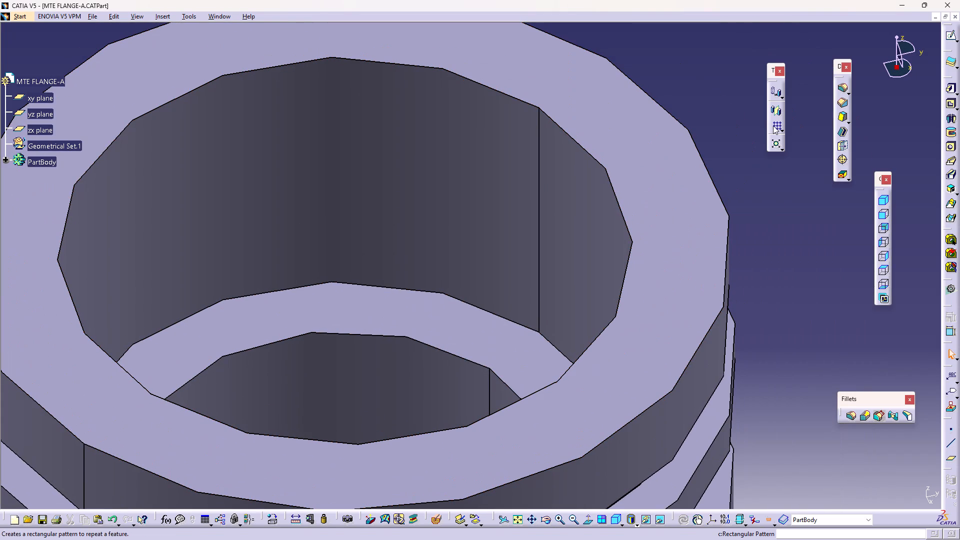
pyautogui.click(841, 102)
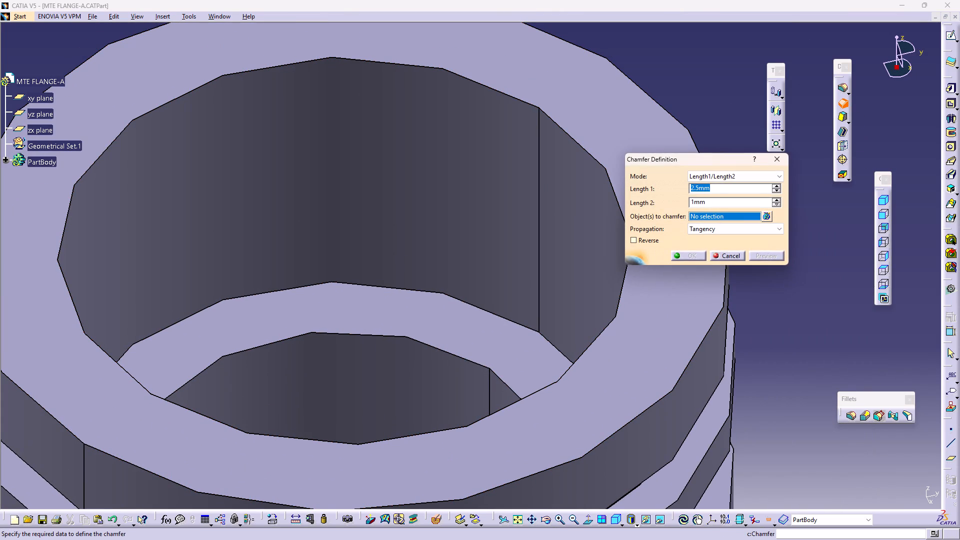
pyautogui.click(724, 217)
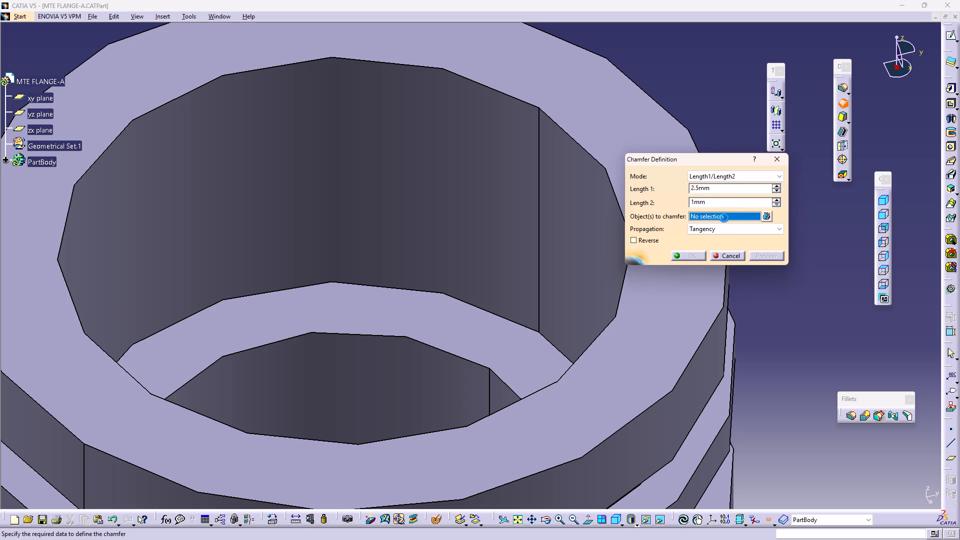
pyautogui.click(410, 338)
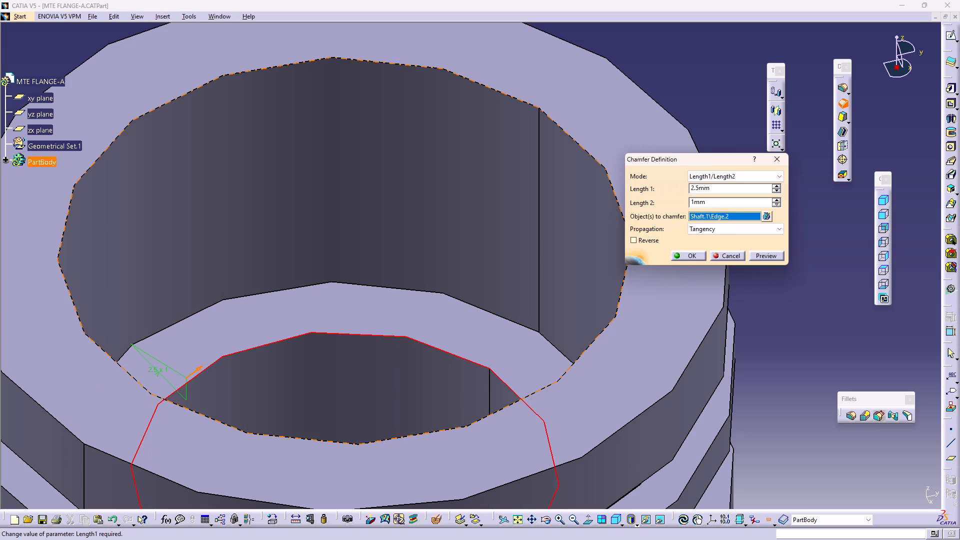
pyautogui.click(741, 179)
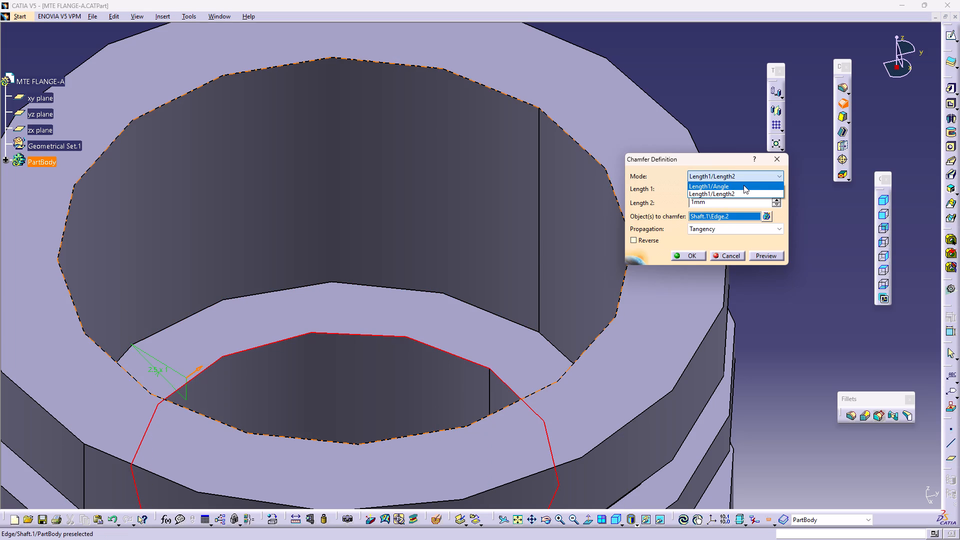
pyautogui.click(743, 185)
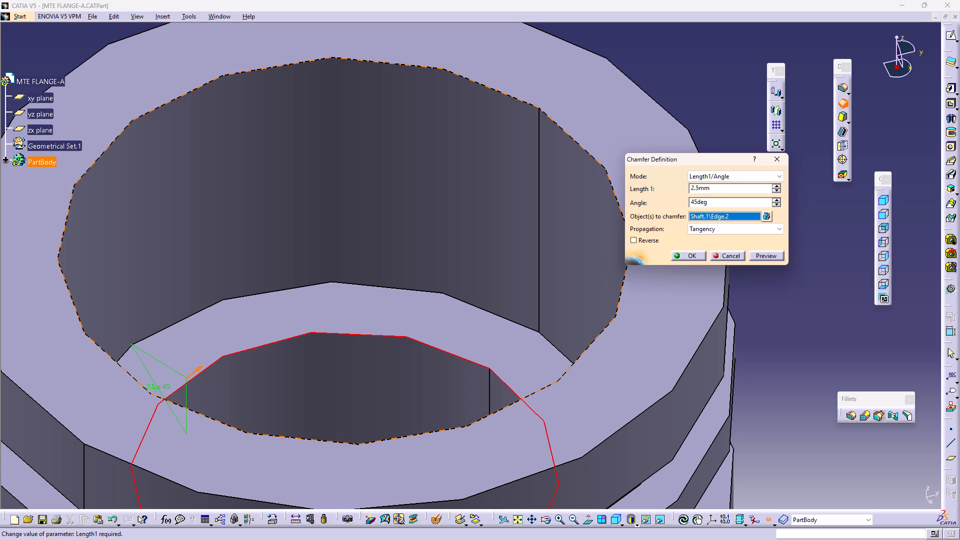
pyautogui.moveTo(734, 203); pyautogui.dragTo(671, 216)
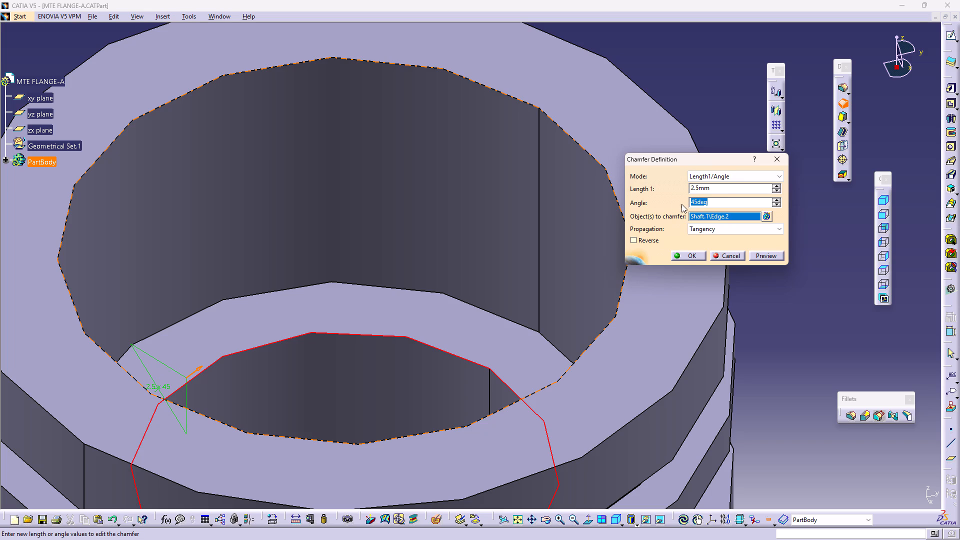
pyautogui.click(812, 236)
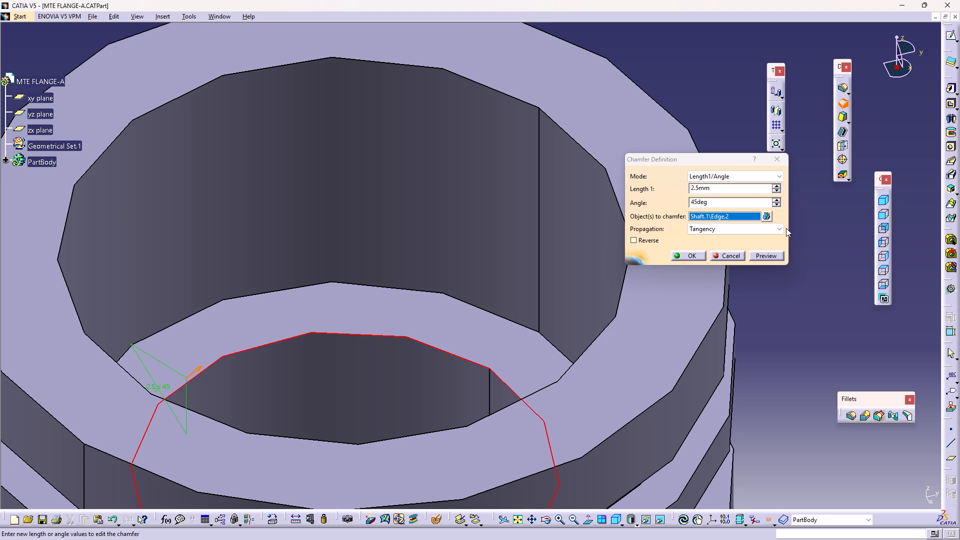
pyautogui.click(774, 173)
pyautogui.click(731, 192)
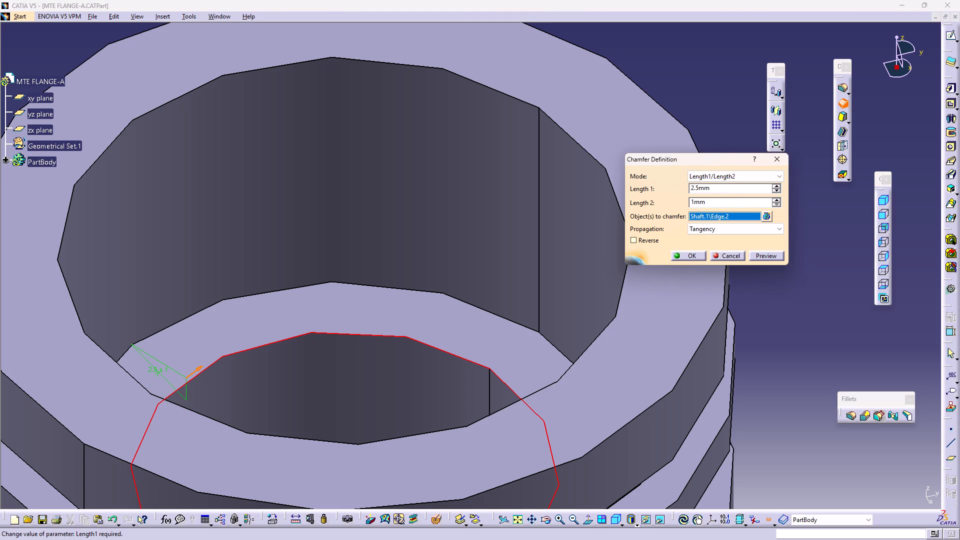
pyautogui.moveTo(730, 188); pyautogui.dragTo(666, 195)
pyautogui.write('2.2')
pyautogui.press('Return')
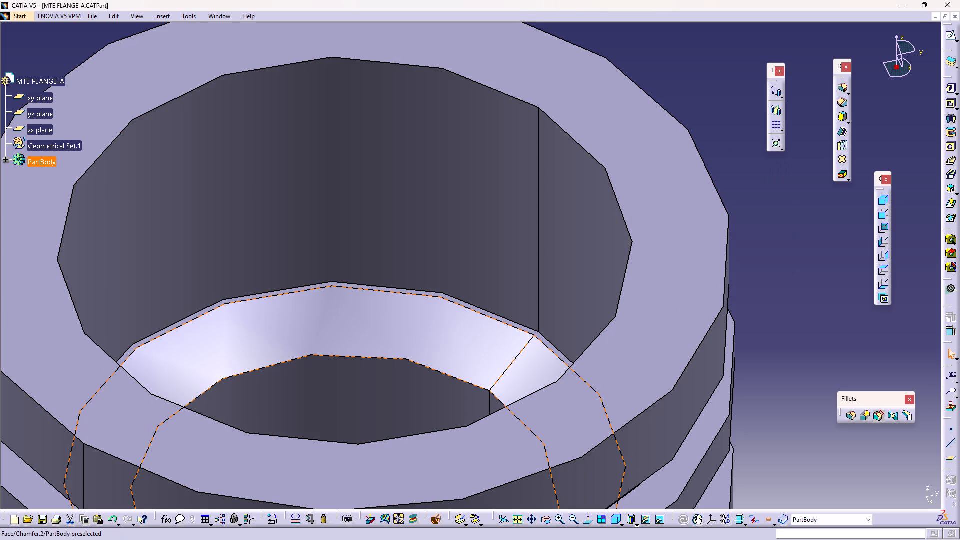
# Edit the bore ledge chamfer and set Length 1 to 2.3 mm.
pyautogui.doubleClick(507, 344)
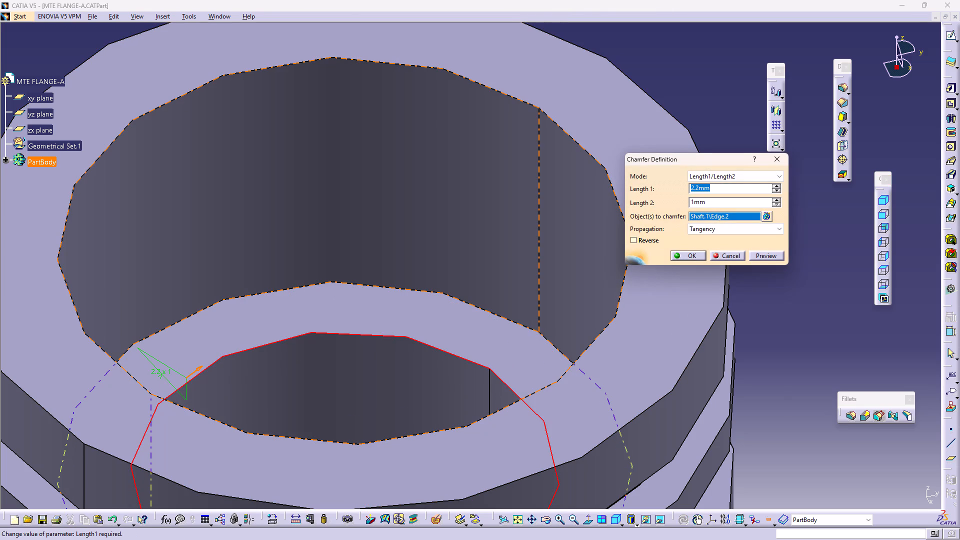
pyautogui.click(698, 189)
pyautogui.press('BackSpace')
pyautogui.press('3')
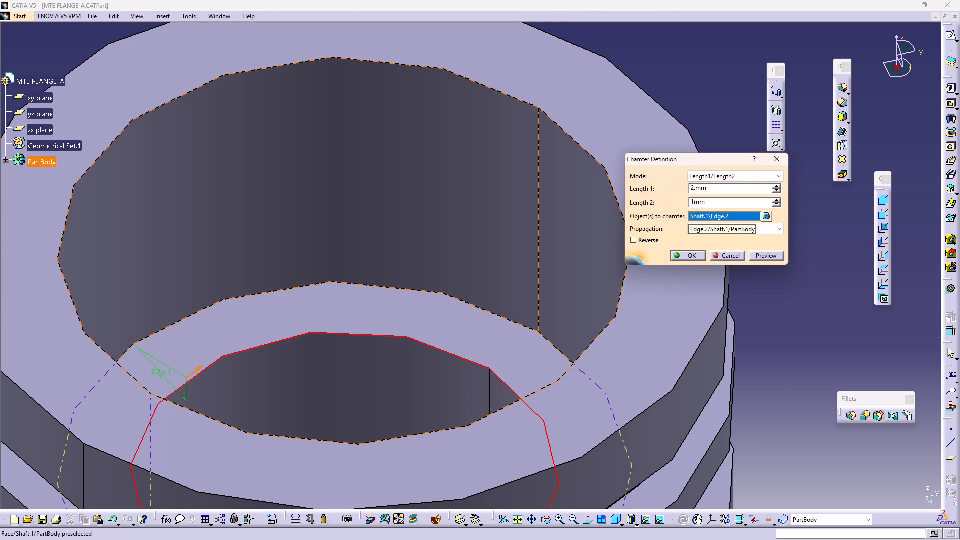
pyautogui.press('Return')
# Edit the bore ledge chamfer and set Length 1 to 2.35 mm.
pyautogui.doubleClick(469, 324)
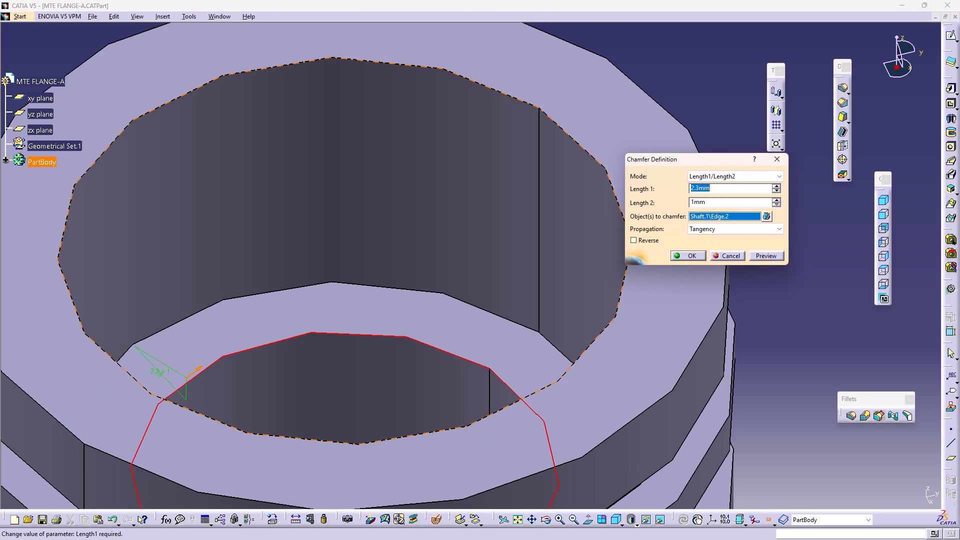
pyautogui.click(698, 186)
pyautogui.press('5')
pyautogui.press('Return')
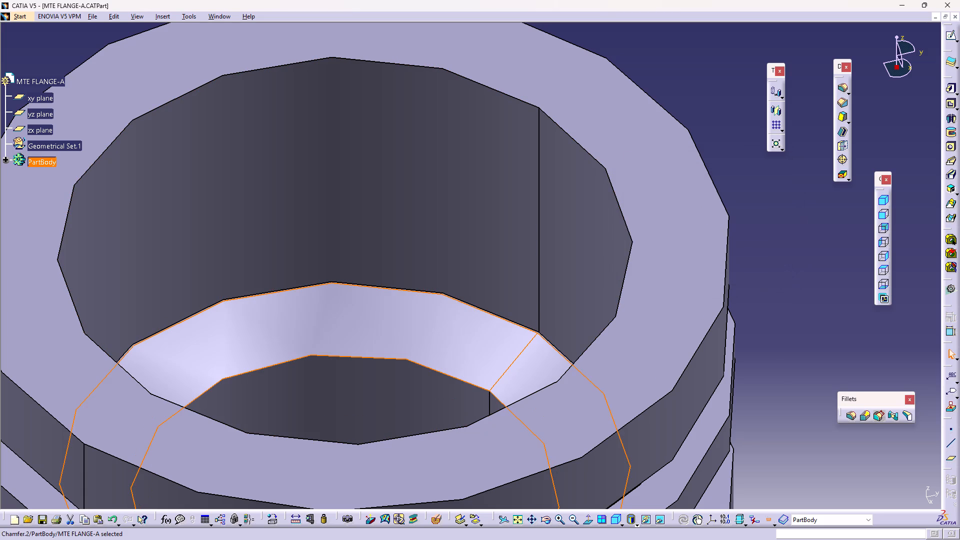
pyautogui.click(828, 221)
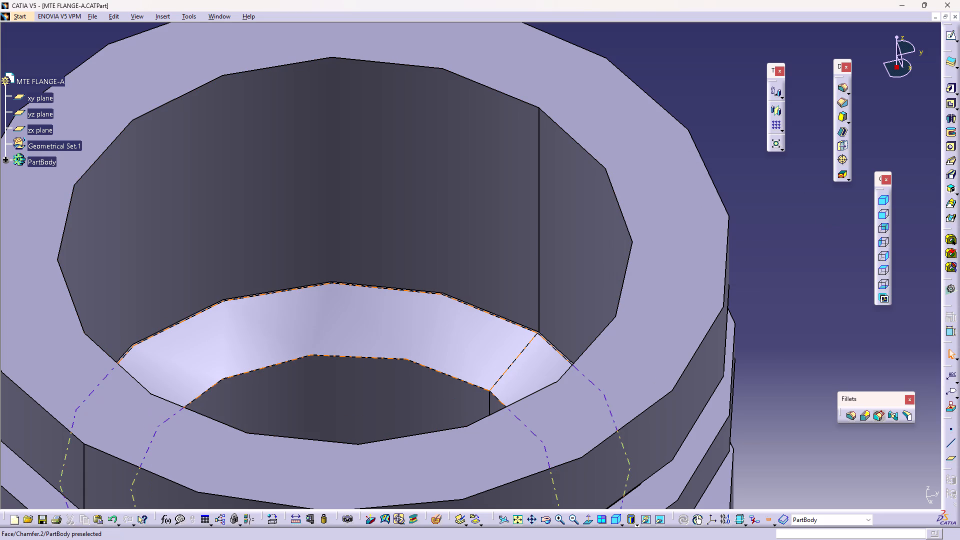
# Edit the bore ledge chamfer and set Length 1 to 2.4 mm, correcting any update error.
pyautogui.click(403, 315)
pyautogui.doubleClick(403, 315)
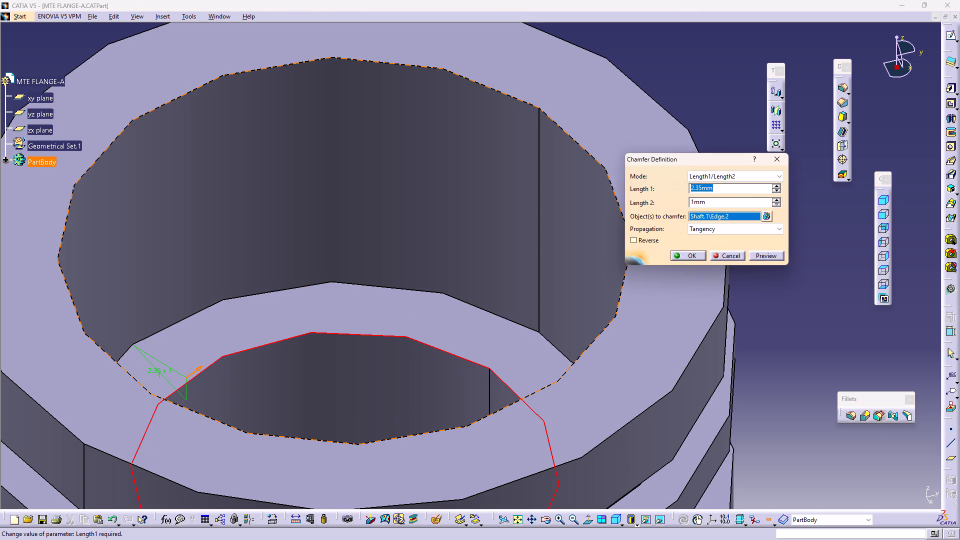
pyautogui.click(701, 187)
pyautogui.moveTo(701, 187); pyautogui.dragTo(694, 188)
pyautogui.press('4')
pyautogui.press('Return')
pyautogui.click(803, 129)
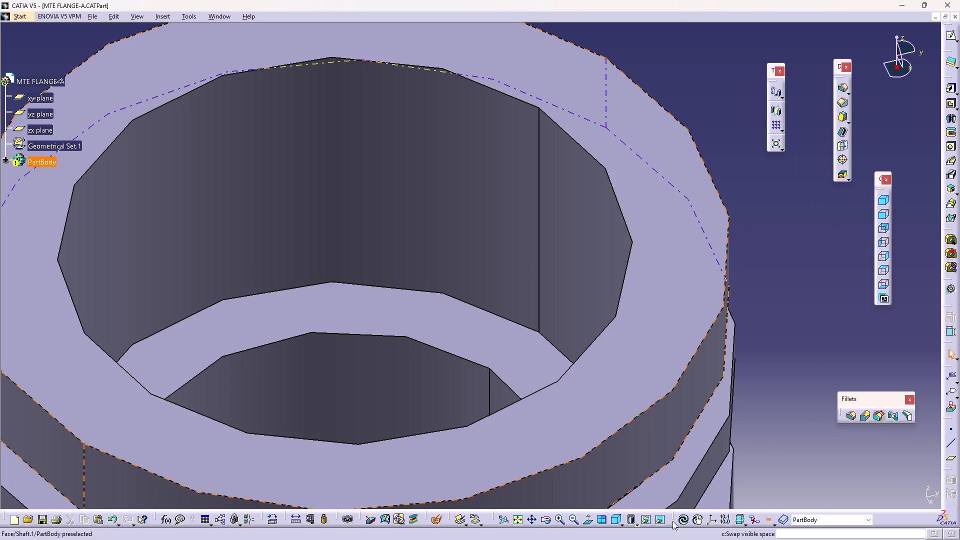
pyautogui.click(686, 518)
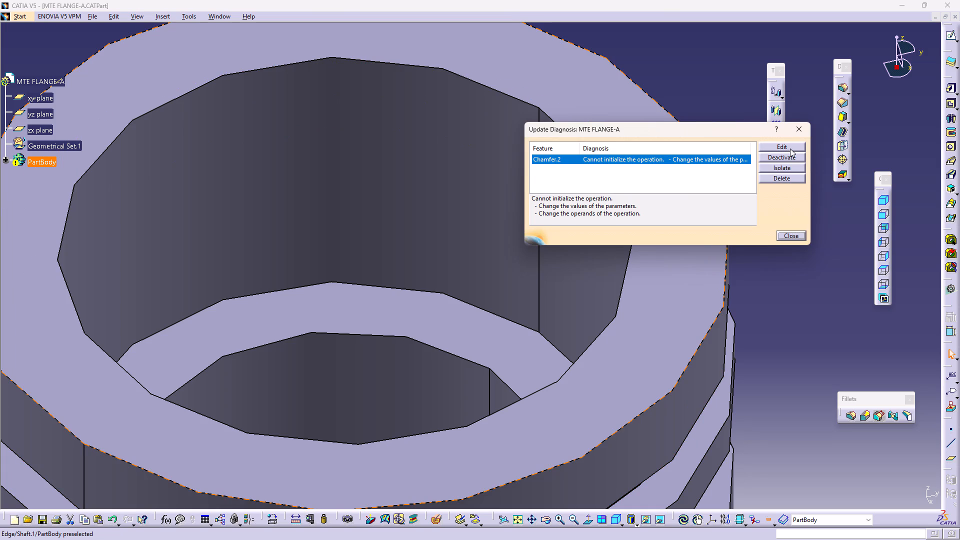
pyautogui.click(790, 149)
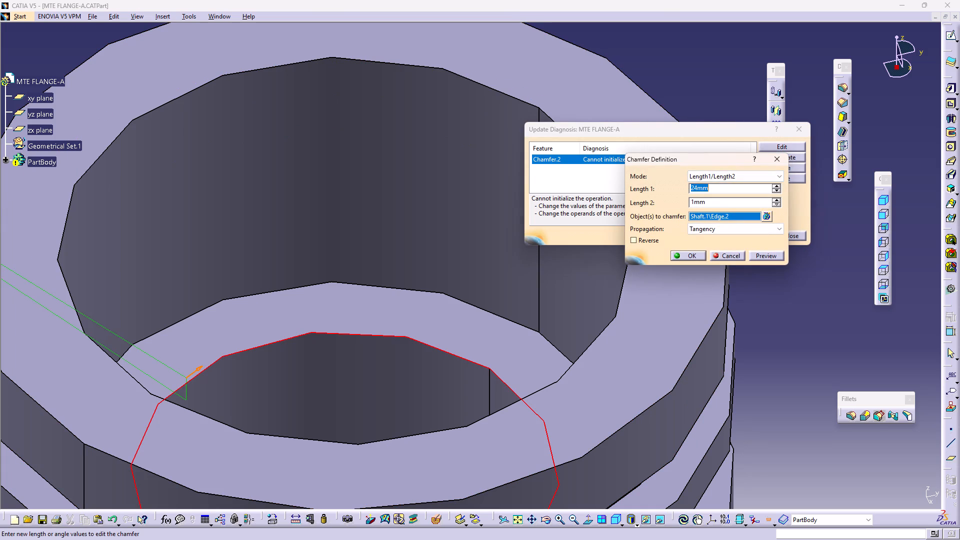
pyautogui.click(696, 185)
pyautogui.press('Left')
pyautogui.press('.')
pyautogui.press('Return')
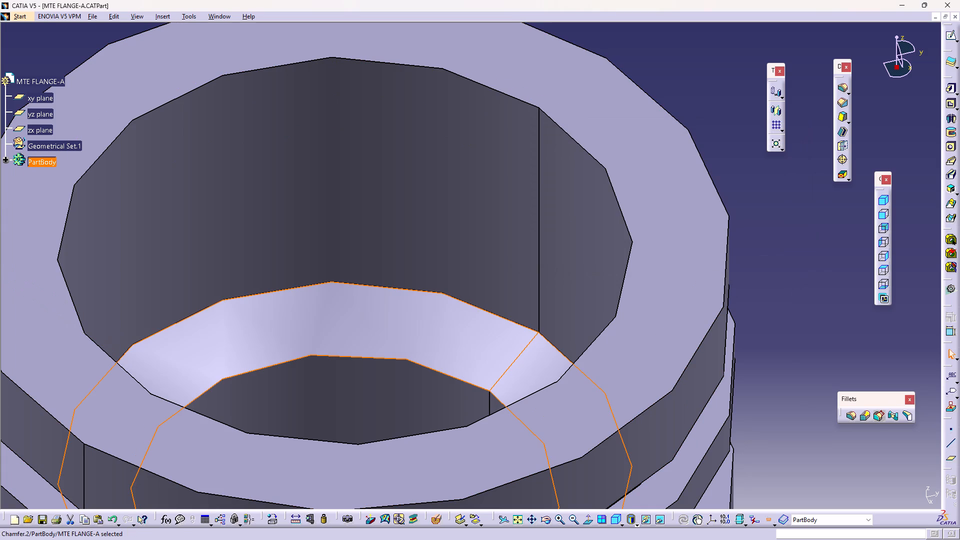
pyautogui.click(764, 224)
# Examine the chamfered bore and the outer ribs of the flange from the side and from above.
pyautogui.moveTo(587, 340); pyautogui.dragTo(565, 301, button='middle')
pyautogui.rightClick(551, 216)
pyautogui.moveTo(547, 349); pyautogui.dragTo(486, 247, button='middle')
pyautogui.moveTo(546, 350); pyautogui.dragTo(486, 247, button='right')
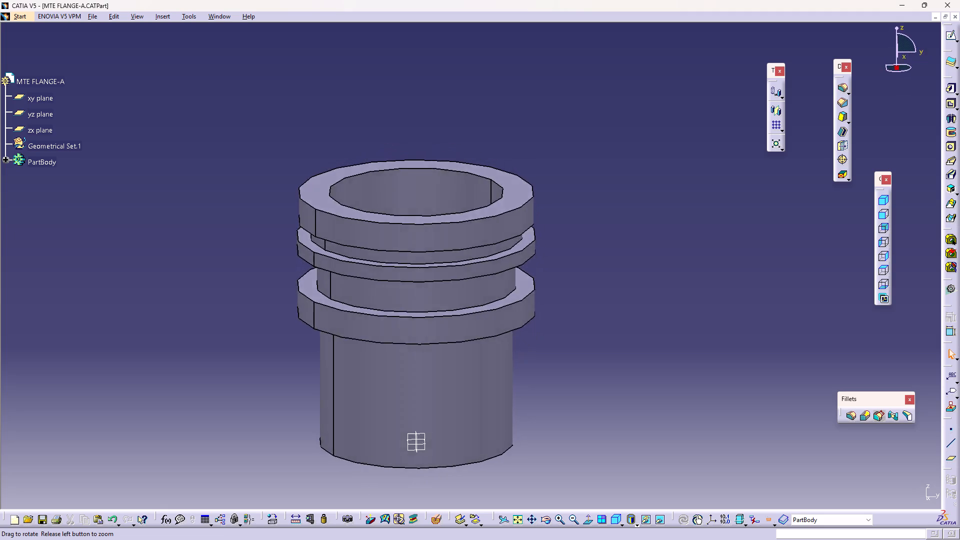
pyautogui.moveTo(486, 247); pyautogui.dragTo(460, 488, button='middle')
pyautogui.moveTo(486, 247); pyautogui.dragTo(460, 488, button='right')
pyautogui.moveTo(533, 353); pyautogui.dragTo(312, 379, button='middle')
pyautogui.moveTo(530, 357); pyautogui.dragTo(312, 379, button='right')
pyautogui.moveTo(464, 372); pyautogui.dragTo(444, 287, button='middle')
pyautogui.moveTo(463, 371); pyautogui.dragTo(444, 287, button='right')
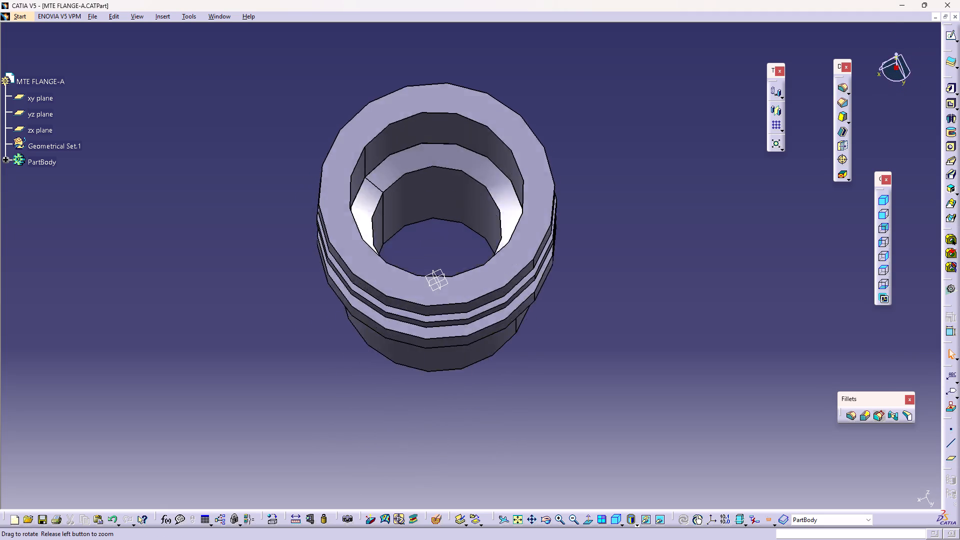
pyautogui.moveTo(444, 287); pyautogui.dragTo(455, 172, button='right')
pyautogui.moveTo(444, 287); pyautogui.dragTo(457, 183, button='middle')
pyautogui.rightClick(455, 172)
pyautogui.middleClick(476, 217)
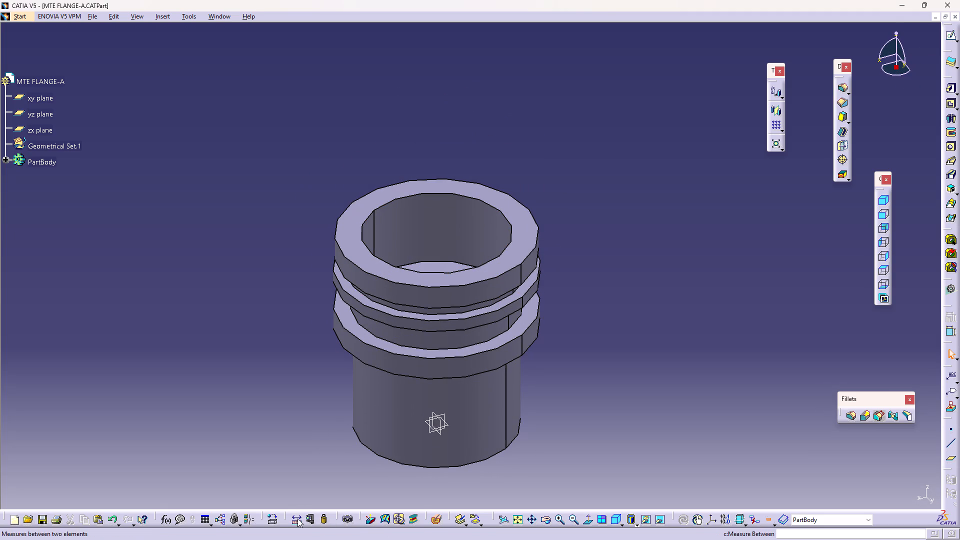
# Create a material library in the Material Library workbench and open the properties of New Material.
pyautogui.click(27, 18)
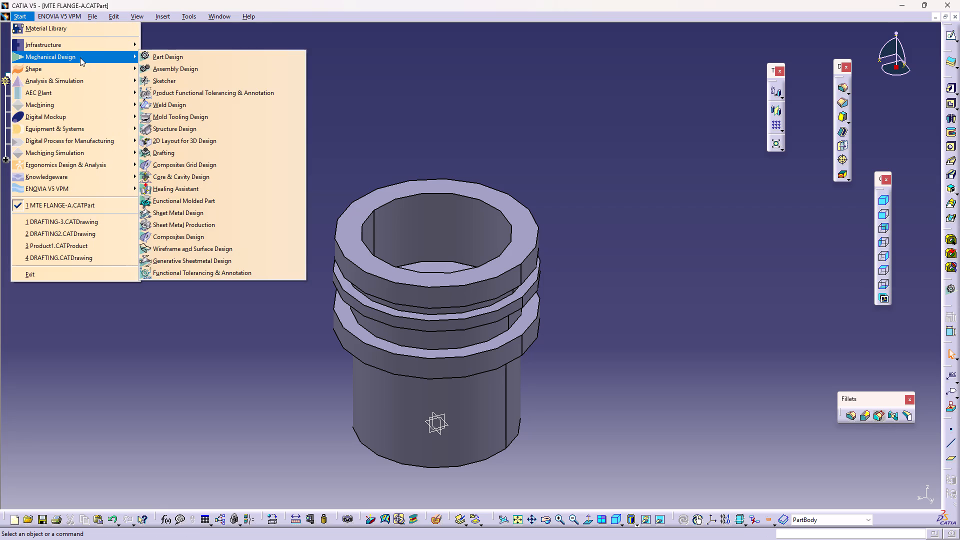
pyautogui.click(64, 27)
pyautogui.click(51, 80)
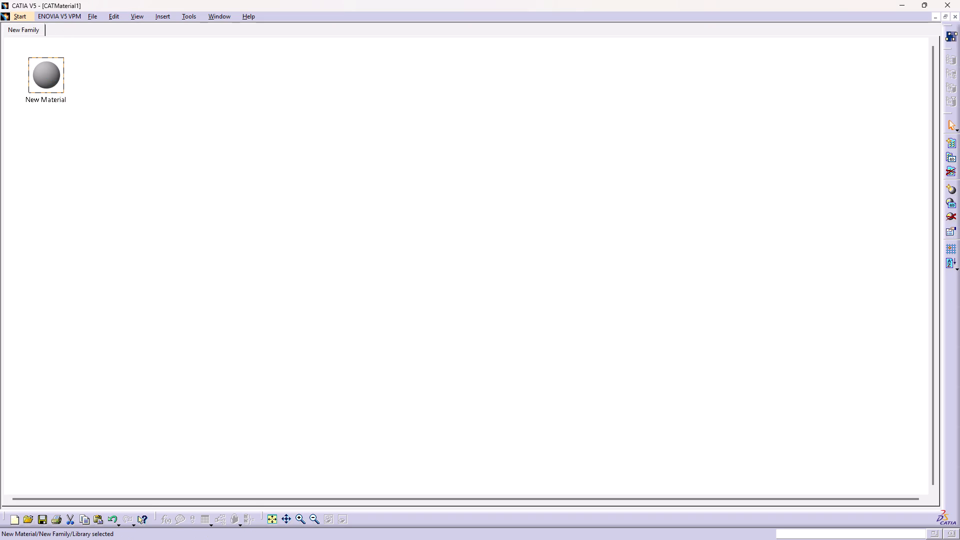
pyautogui.doubleClick(51, 80)
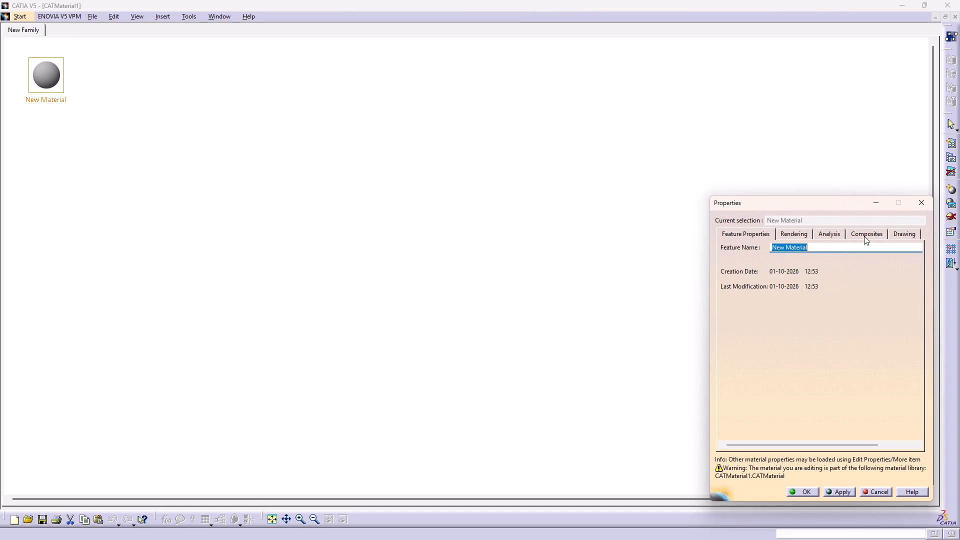
# Look through the new material's Analysis, Composites and Drawing properties.
pyautogui.click(835, 234)
pyautogui.click(860, 233)
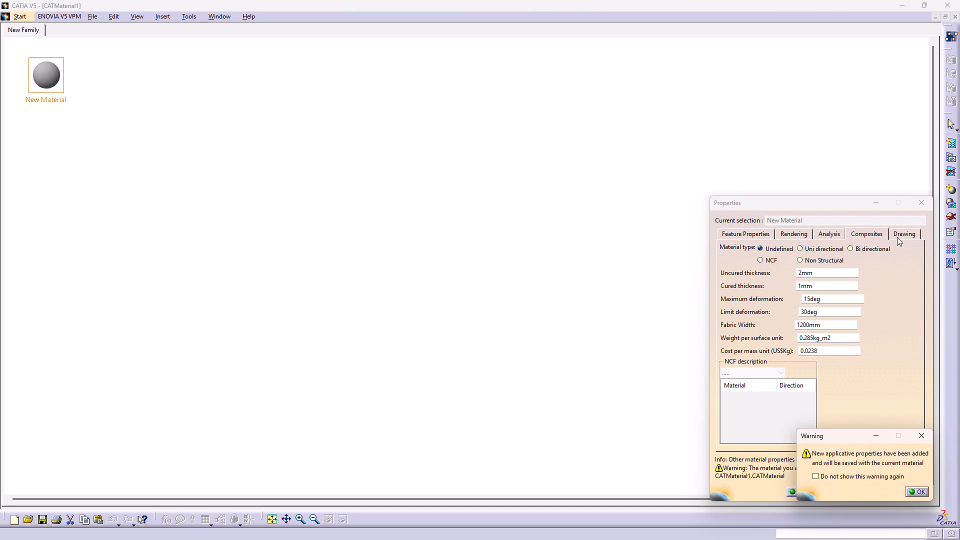
pyautogui.click(900, 234)
pyautogui.click(924, 435)
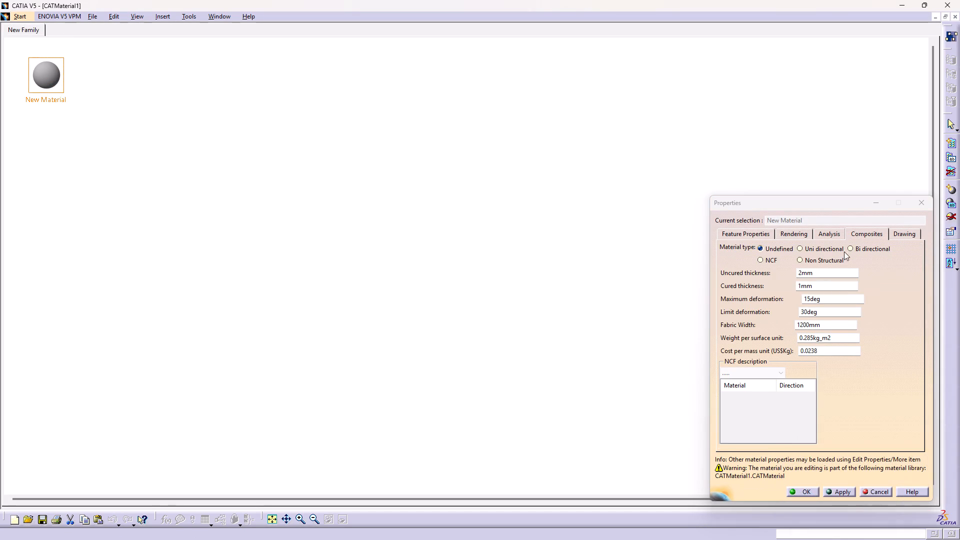
pyautogui.moveTo(826, 206); pyautogui.dragTo(755, 95)
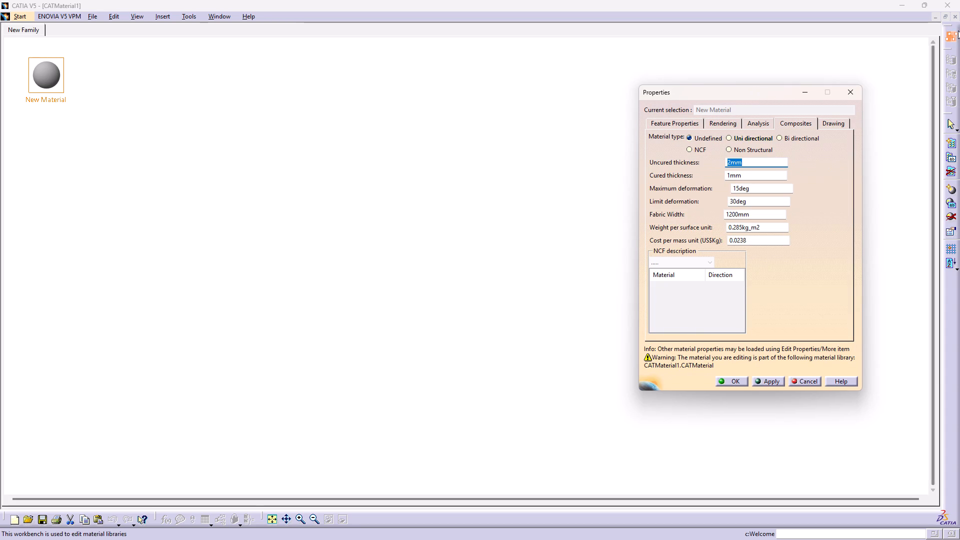
pyautogui.click(957, 30)
pyautogui.click(929, 423)
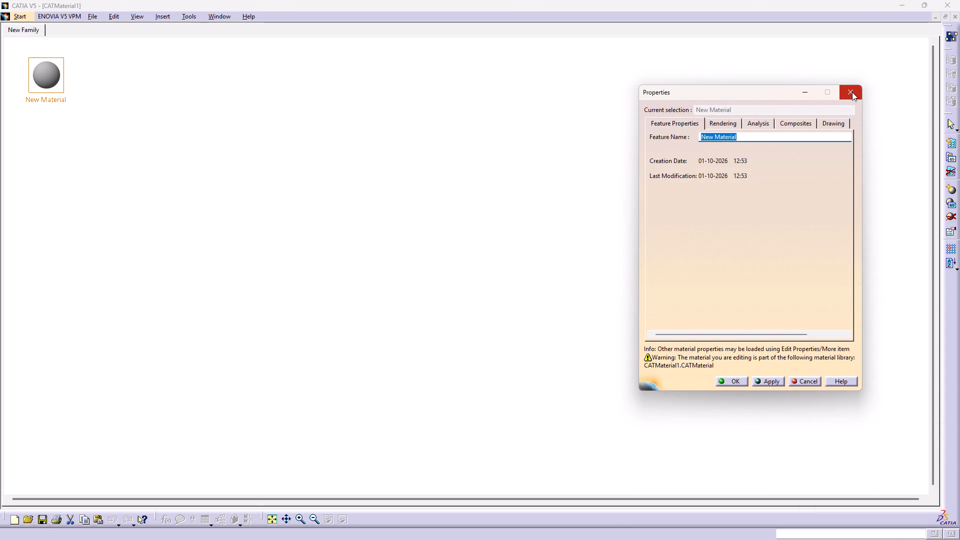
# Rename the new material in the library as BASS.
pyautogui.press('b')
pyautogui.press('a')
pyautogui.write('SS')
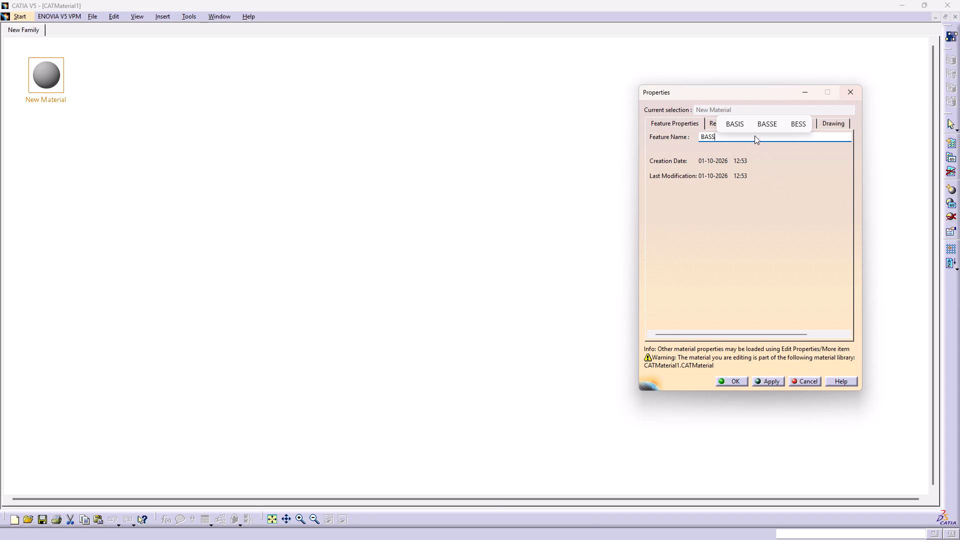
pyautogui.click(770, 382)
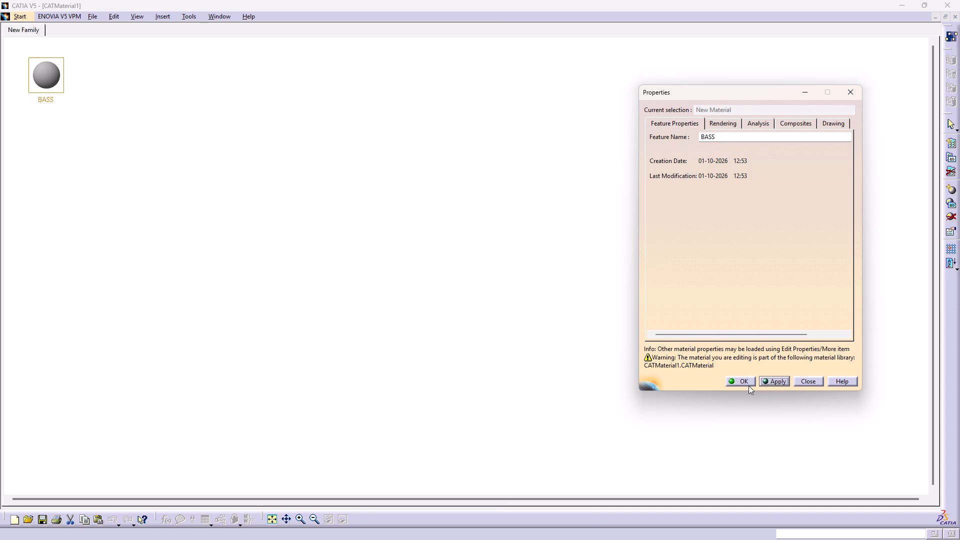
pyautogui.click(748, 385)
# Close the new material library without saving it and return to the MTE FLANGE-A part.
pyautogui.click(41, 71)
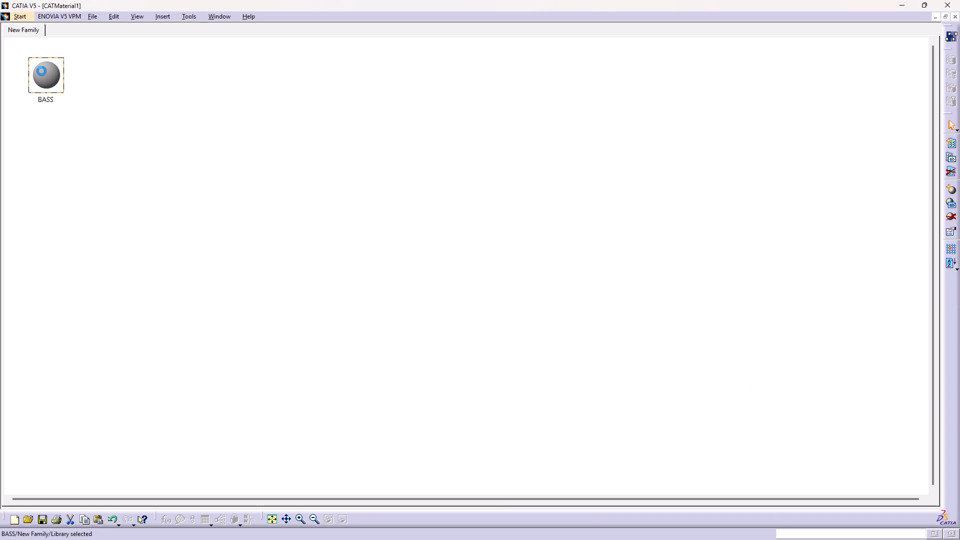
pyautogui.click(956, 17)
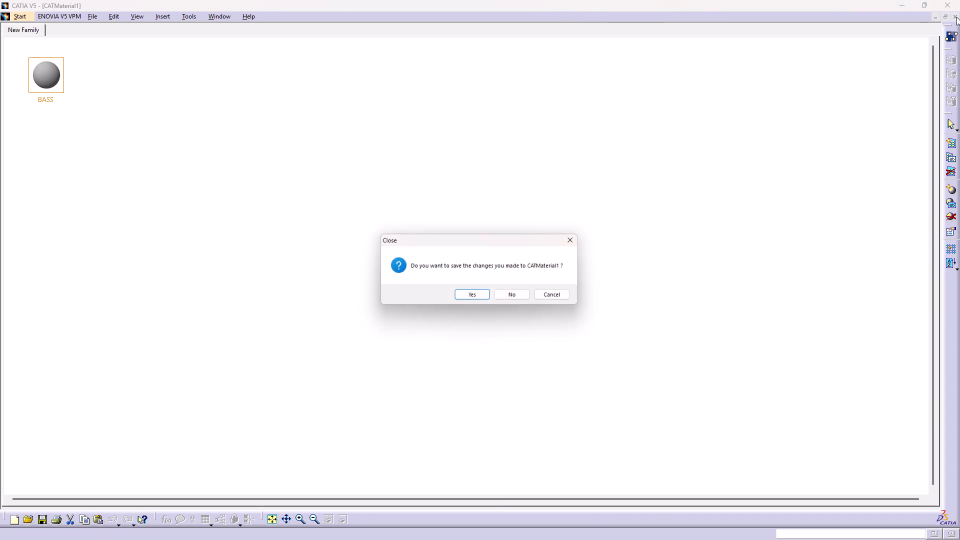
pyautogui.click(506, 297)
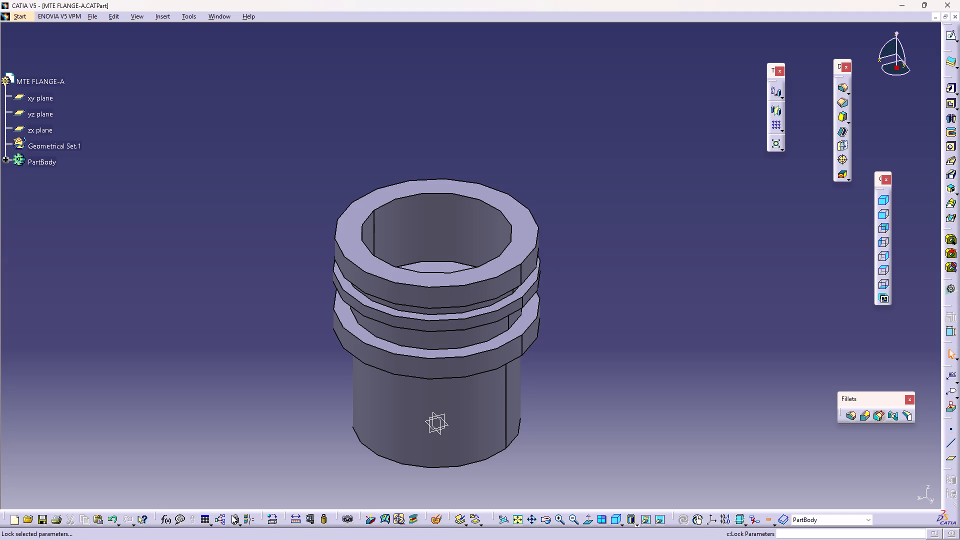
# Apply the Brass material from the Metal family of the default catalog to the whole MTE FLANGE-A part.
pyautogui.moveTo(387, 427); pyautogui.dragTo(384, 301, button='middle')
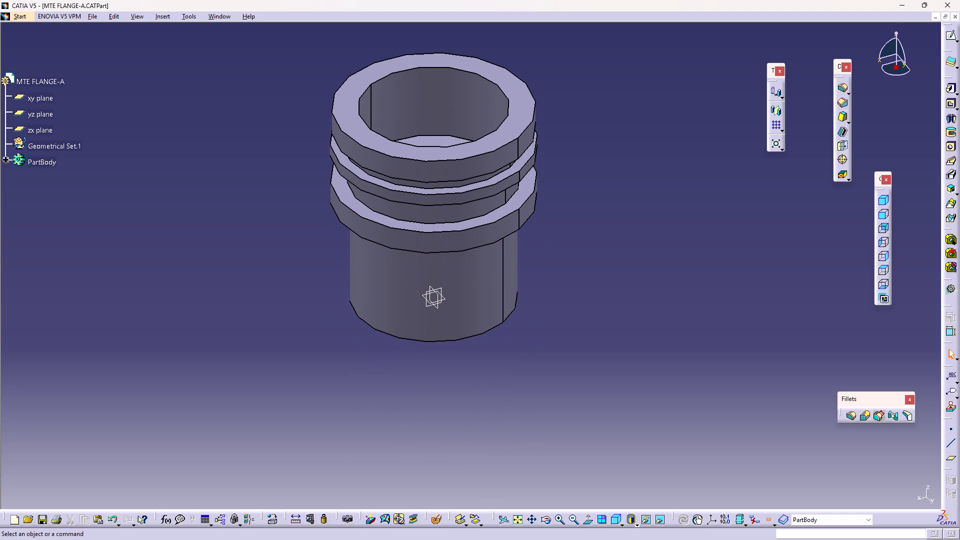
pyautogui.click(276, 515)
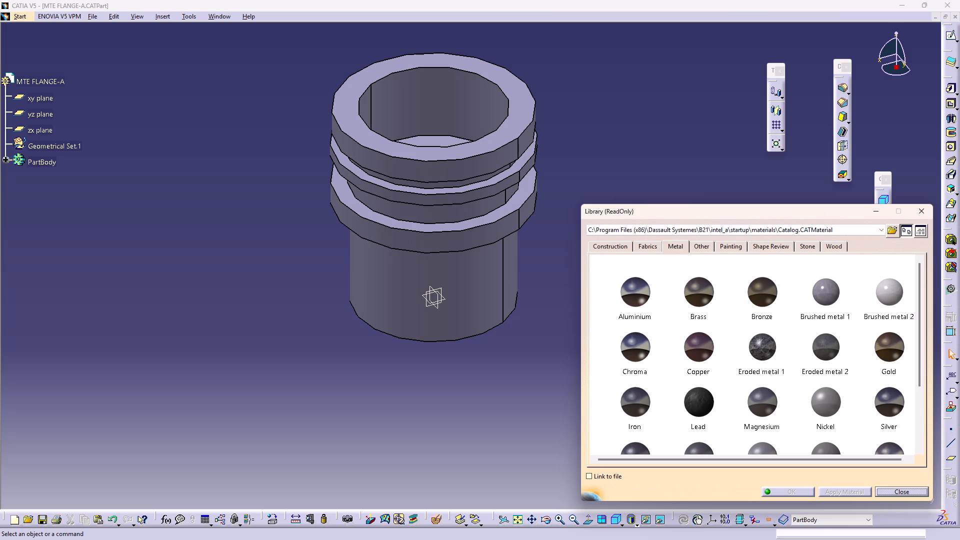
pyautogui.click(704, 299)
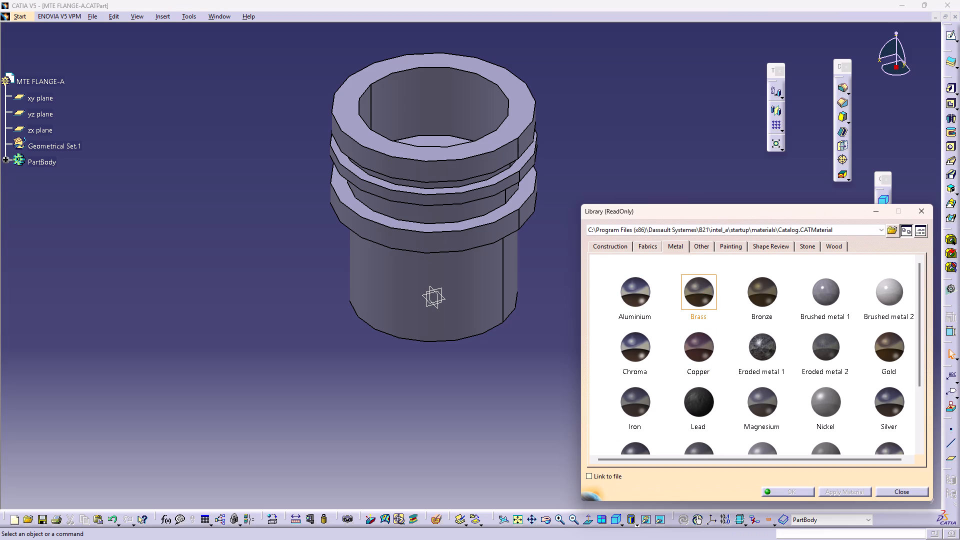
pyautogui.doubleClick(704, 299)
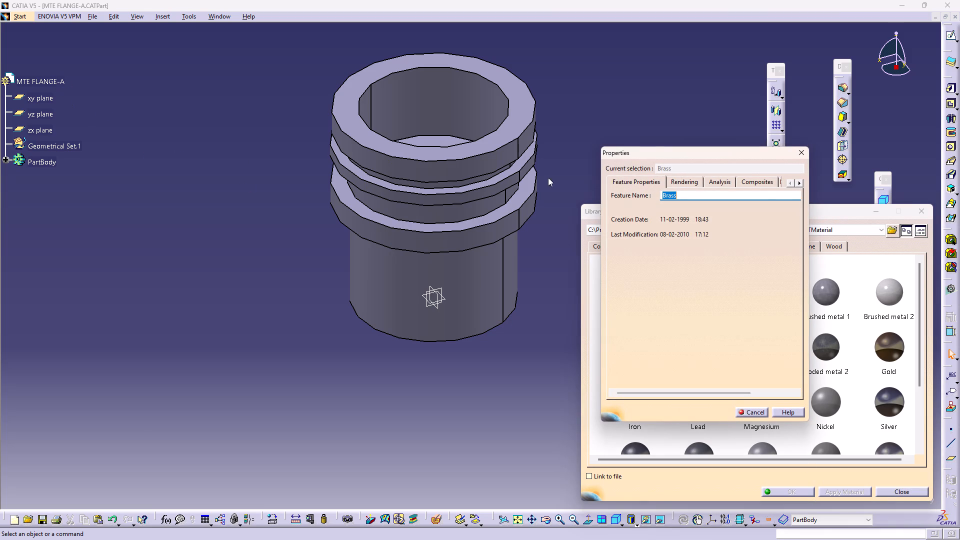
pyautogui.click(799, 152)
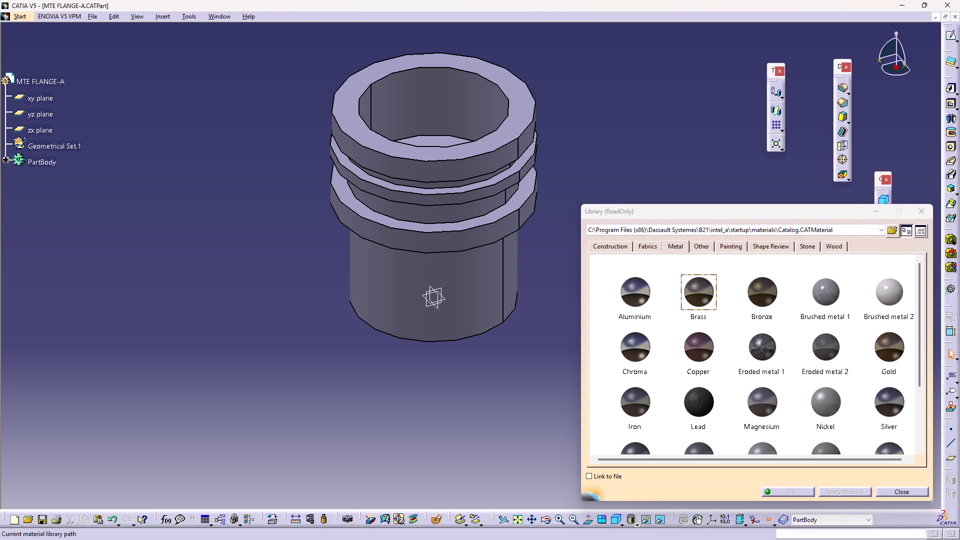
pyautogui.click(703, 295)
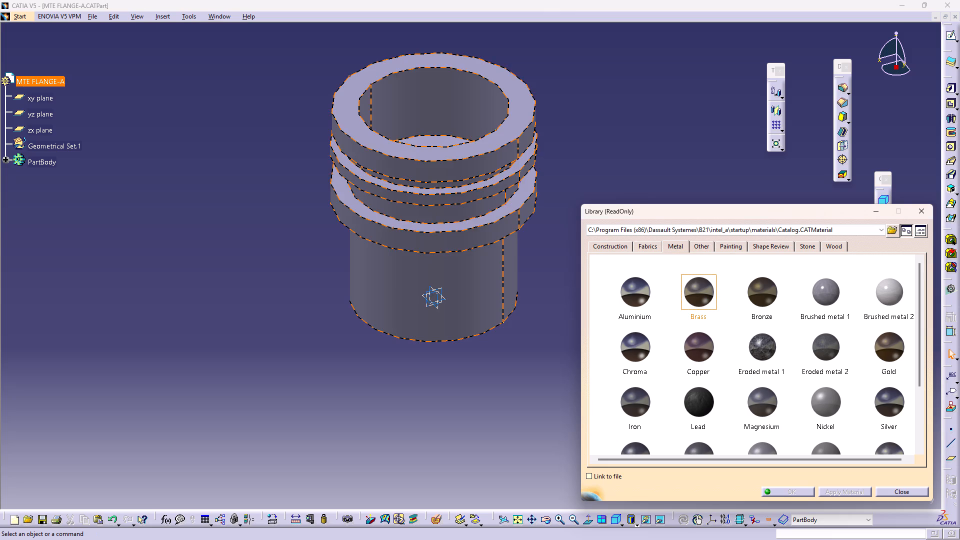
pyautogui.click(43, 81)
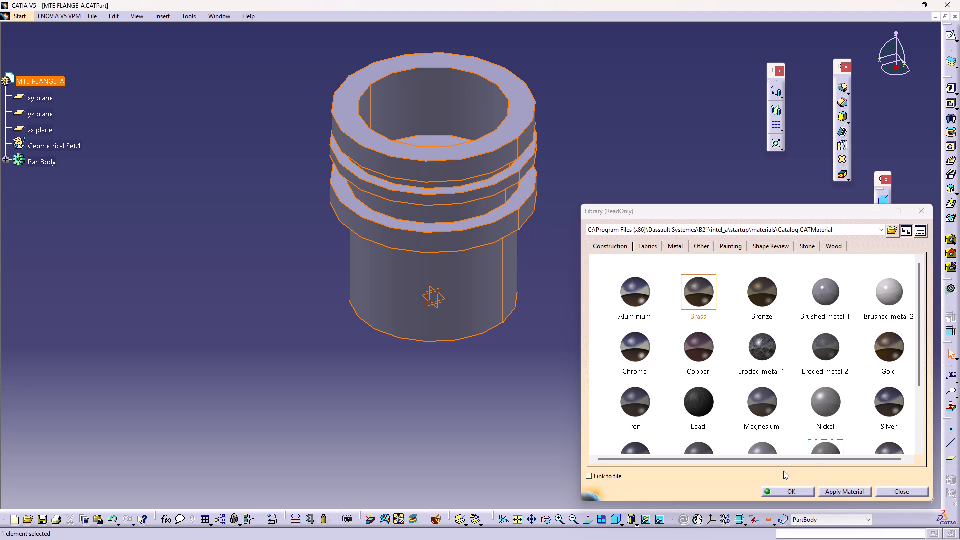
pyautogui.click(788, 493)
pyautogui.click(582, 379)
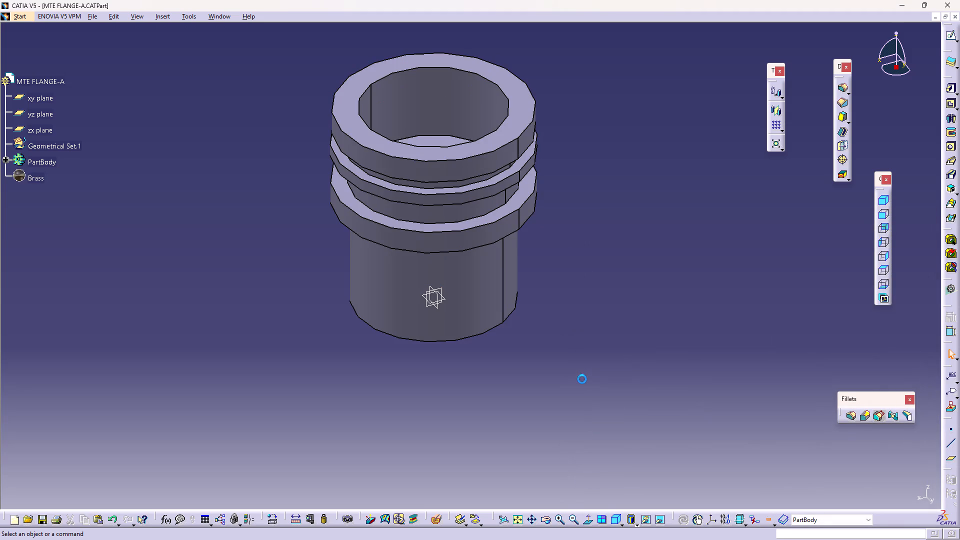
# Display the flange shaded with its applied material.
pyautogui.moveTo(603, 348); pyautogui.dragTo(578, 368, button='middle')
pyautogui.moveTo(599, 348); pyautogui.dragTo(579, 368, button='right')
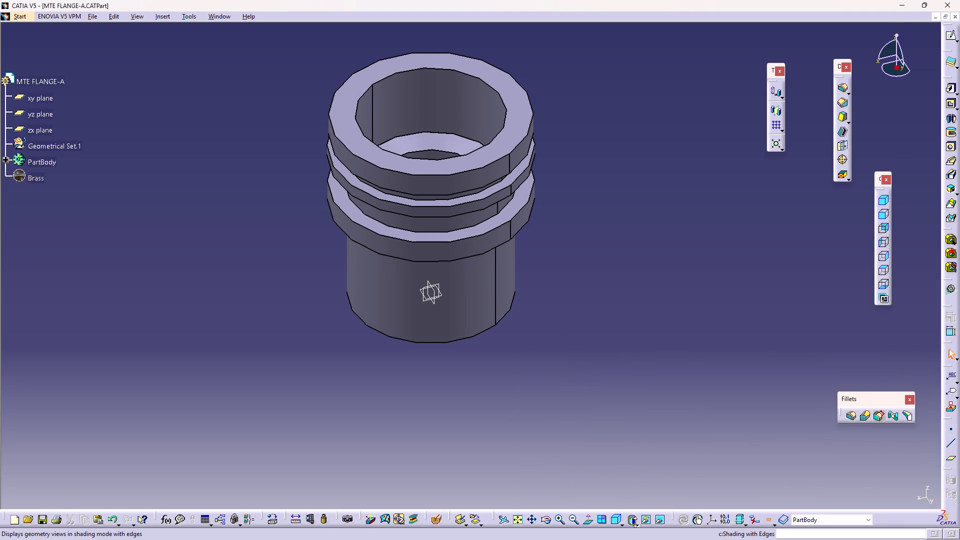
pyautogui.click(635, 521)
pyautogui.click(641, 502)
pyautogui.click(581, 433)
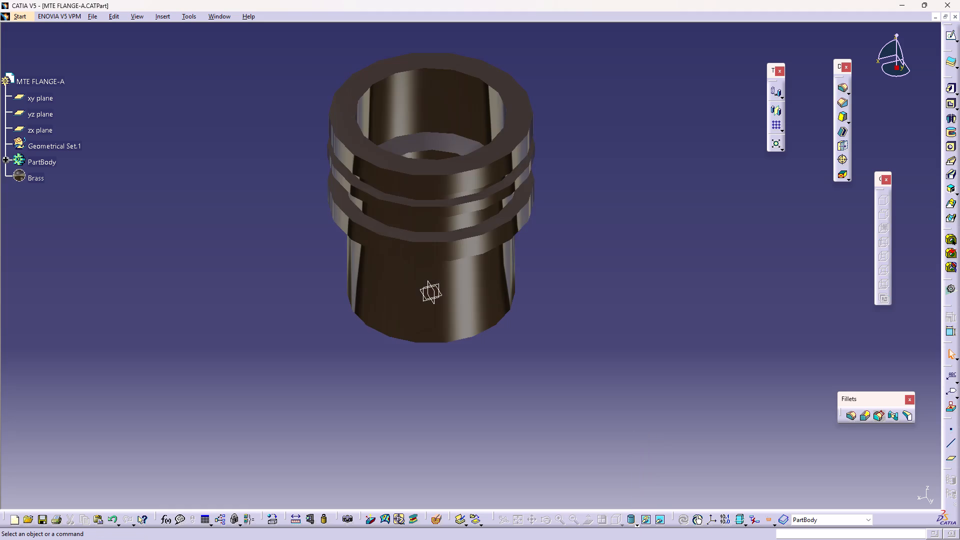
# Examine the brass-rendered flange from above, from the side and from below.
pyautogui.moveTo(576, 428); pyautogui.dragTo(507, 299, button='middle')
pyautogui.moveTo(572, 423); pyautogui.dragTo(487, 291, button='right')
pyautogui.rightClick(487, 290)
pyautogui.moveTo(578, 247); pyautogui.dragTo(517, 386, button='middle')
pyautogui.moveTo(578, 247); pyautogui.dragTo(517, 386, button='right')
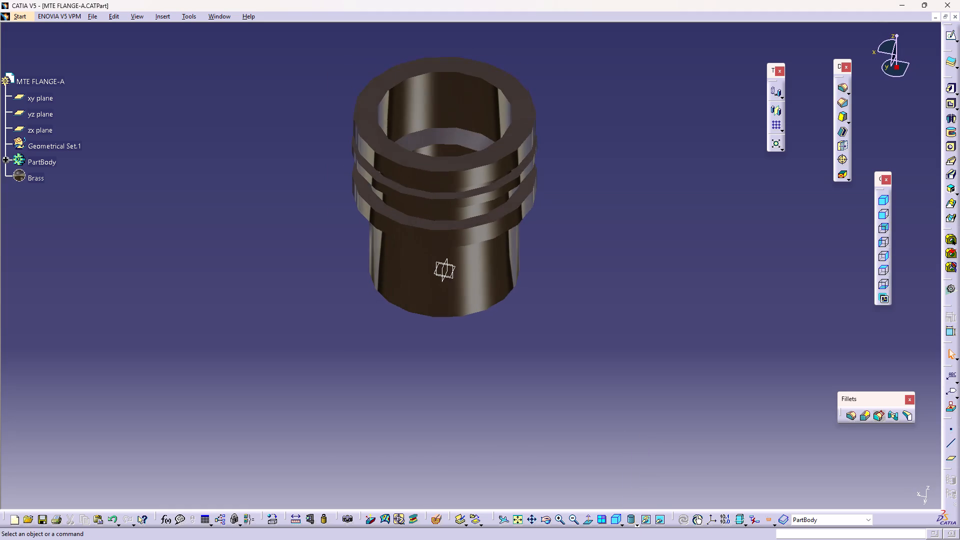
pyautogui.moveTo(517, 386); pyautogui.dragTo(515, 391, button='right')
pyautogui.moveTo(517, 386); pyautogui.dragTo(514, 401, button='middle')
pyautogui.moveTo(481, 319); pyautogui.dragTo(756, 375, button='middle')
pyautogui.moveTo(484, 323); pyautogui.dragTo(763, 385, button='right')
pyautogui.moveTo(673, 314); pyautogui.dragTo(672, 318, button='middle')
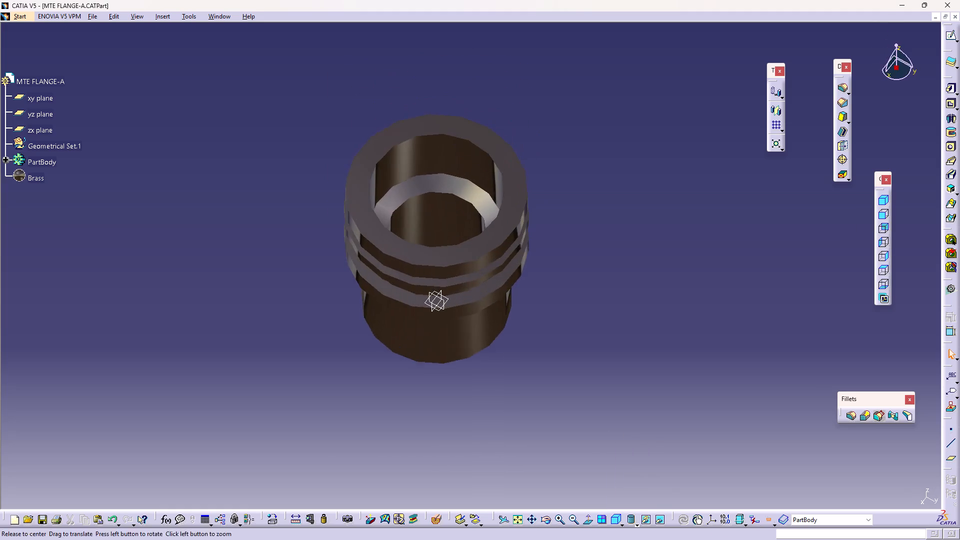
pyautogui.moveTo(671, 325); pyautogui.dragTo(708, 124, button='right')
pyautogui.moveTo(672, 318); pyautogui.dragTo(711, 123, button='middle')
pyautogui.moveTo(619, 381); pyautogui.dragTo(402, 314, button='middle')
pyautogui.moveTo(620, 380); pyautogui.dragTo(402, 314, button='right')
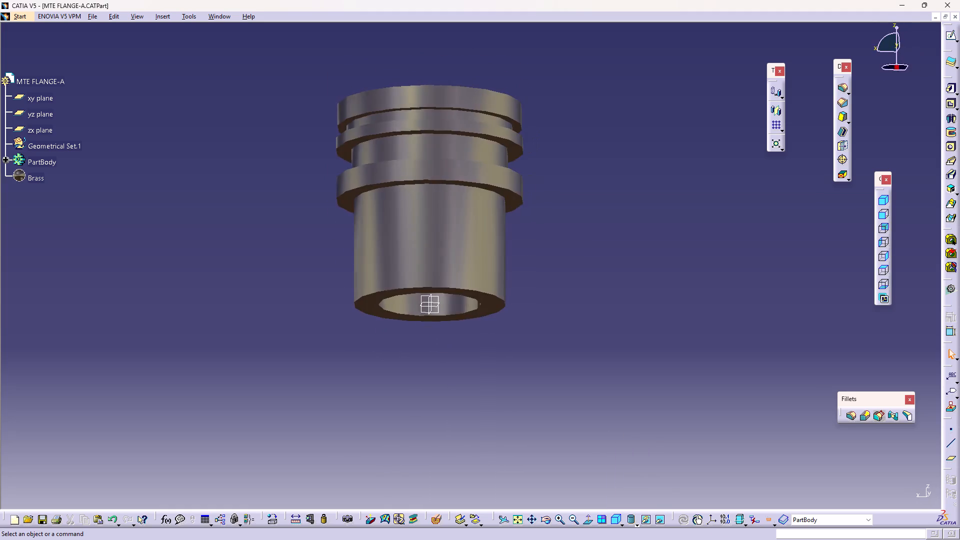
pyautogui.moveTo(402, 314); pyautogui.dragTo(437, 342, button='right')
pyautogui.moveTo(402, 314); pyautogui.dragTo(472, 315, button='middle')
pyautogui.rightClick(436, 342)
pyautogui.moveTo(521, 277); pyautogui.dragTo(488, 348, button='middle')
pyautogui.moveTo(521, 277); pyautogui.dragTo(488, 348, button='right')
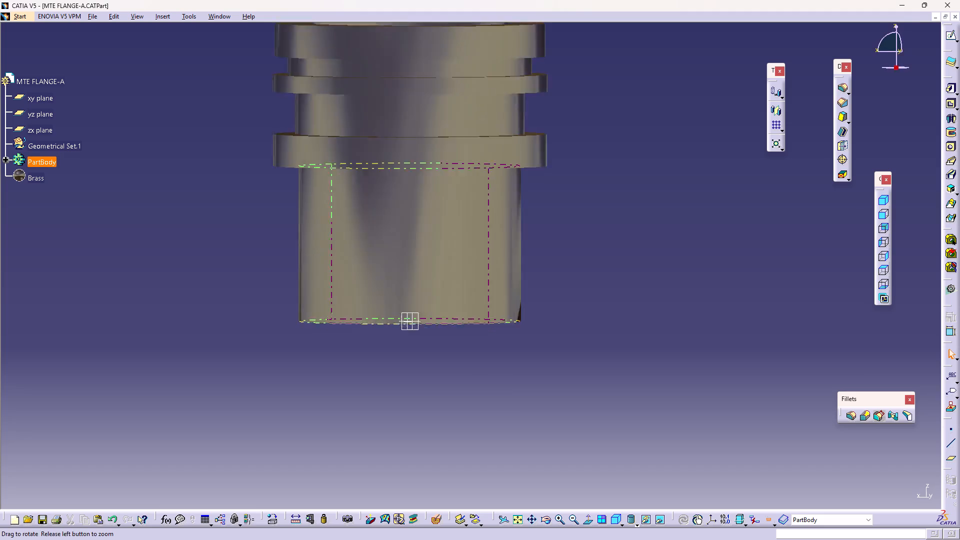
pyautogui.moveTo(488, 348); pyautogui.dragTo(453, 393, button='right')
pyautogui.moveTo(488, 348); pyautogui.dragTo(469, 420, button='middle')
pyautogui.rightClick(453, 393)
pyautogui.moveTo(476, 398); pyautogui.dragTo(541, 478, button='middle')
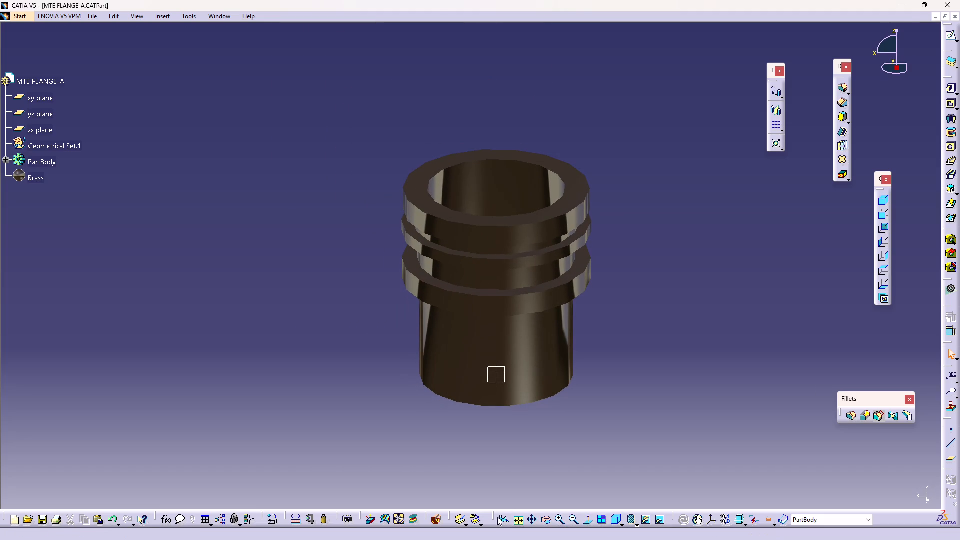
# Display the flange in Shading with Edges and Hidden Edges and examine its bore and ribs from several angles.
pyautogui.click(633, 524)
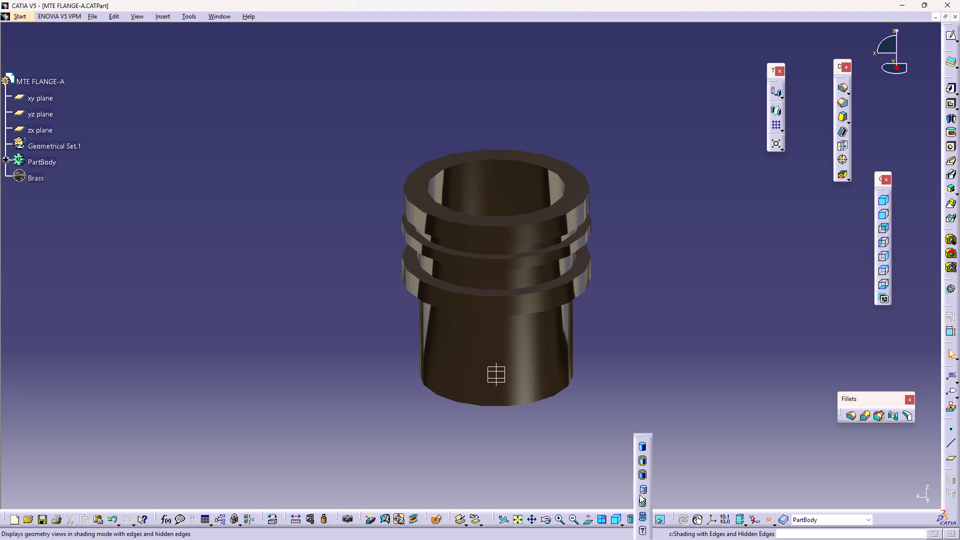
pyautogui.click(641, 490)
pyautogui.moveTo(602, 414); pyautogui.dragTo(602, 410)
pyautogui.moveTo(613, 395); pyautogui.dragTo(512, 473, button='middle')
pyautogui.moveTo(613, 395); pyautogui.dragTo(512, 473, button='right')
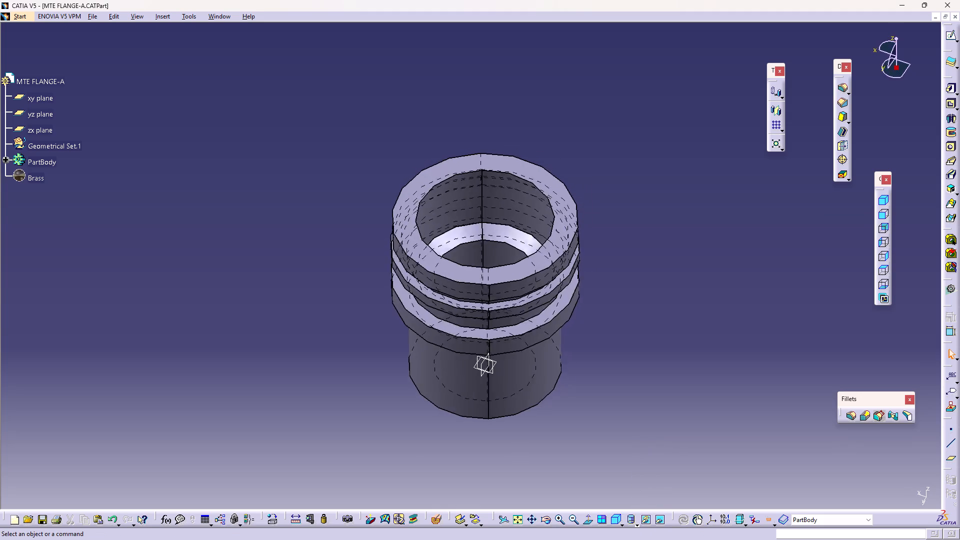
pyautogui.moveTo(512, 473); pyautogui.dragTo(544, 372, button='right')
pyautogui.moveTo(512, 473); pyautogui.dragTo(625, 333, button='middle')
pyautogui.scroll(1, 501, 484)
pyautogui.rightClick(621, 265)
pyautogui.moveTo(628, 418); pyautogui.dragTo(551, 229, button='middle')
pyautogui.moveTo(624, 409); pyautogui.dragTo(554, 208, button='right')
pyautogui.rightClick(554, 208)
pyautogui.moveTo(551, 229); pyautogui.dragTo(526, 436, button='middle')
pyautogui.moveTo(550, 232); pyautogui.dragTo(528, 438, button='right')
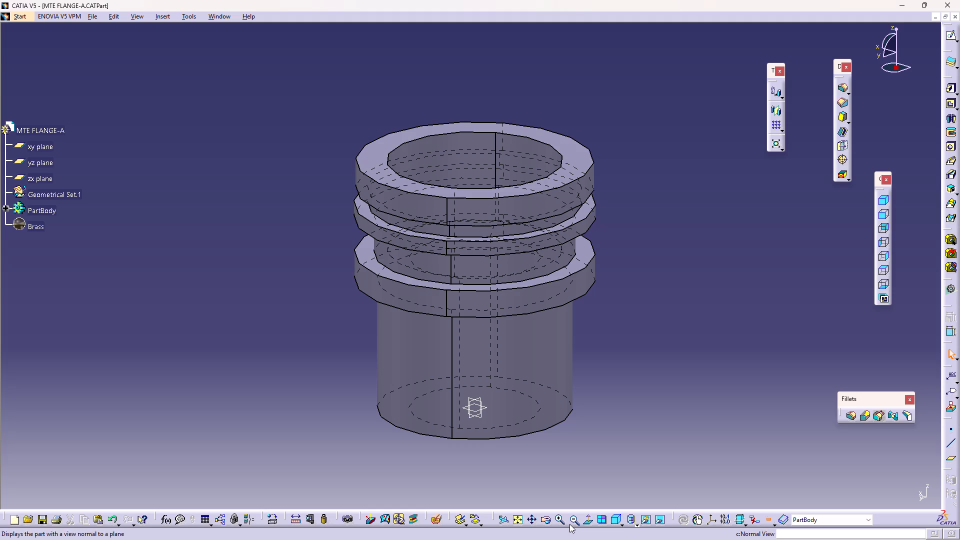
# Switch the flange's display to Shading with Edges.
pyautogui.click(638, 524)
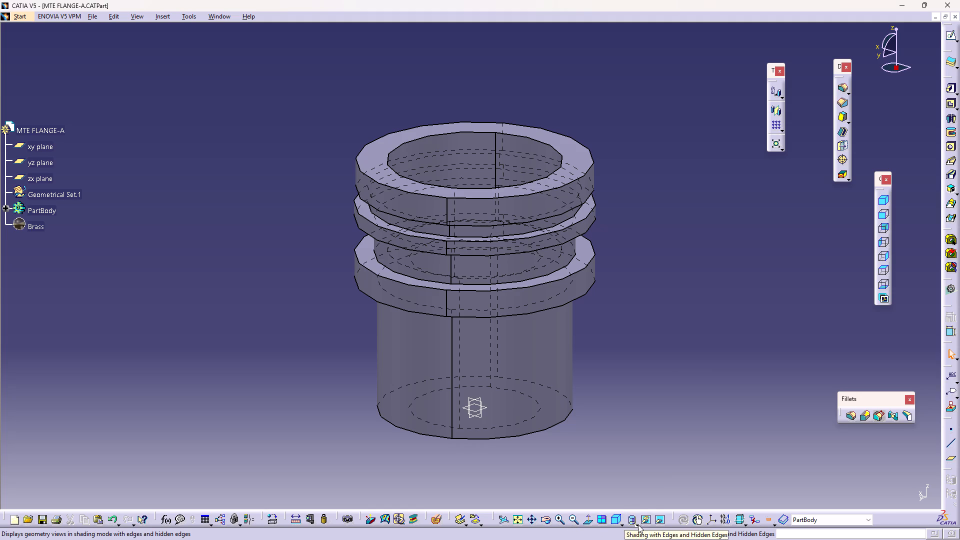
pyautogui.click(646, 459)
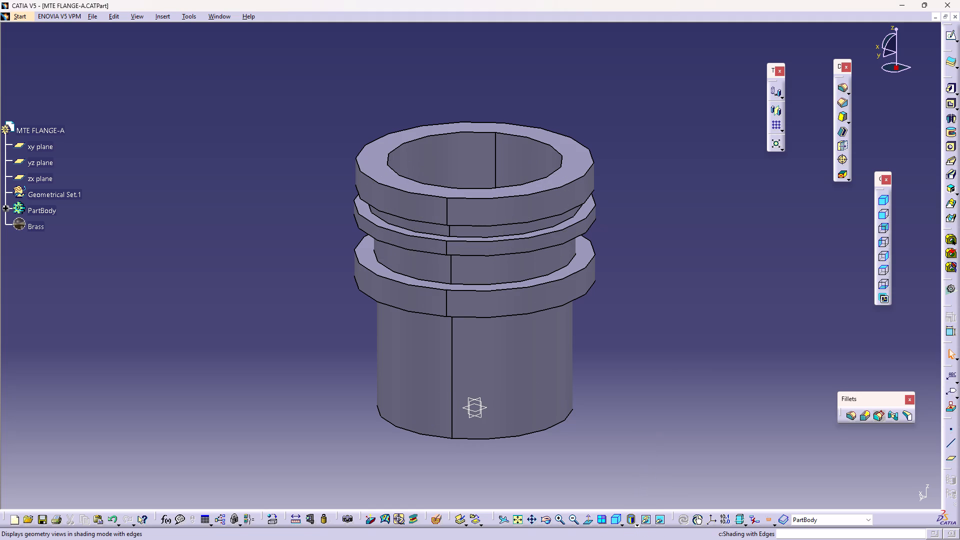
pyautogui.click(624, 525)
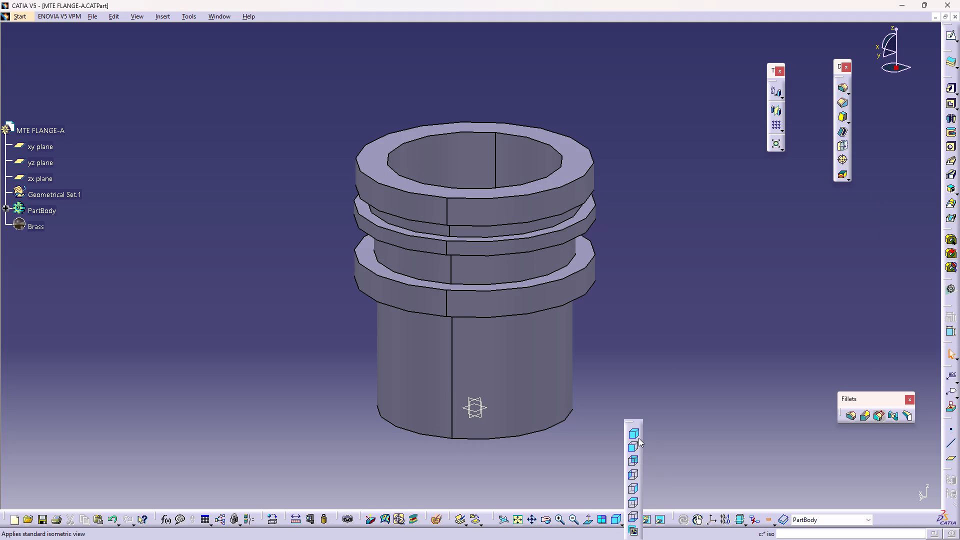
pyautogui.click(684, 465)
# Display the flange in plain Shading without edges and look into its bore from above.
pyautogui.click(637, 523)
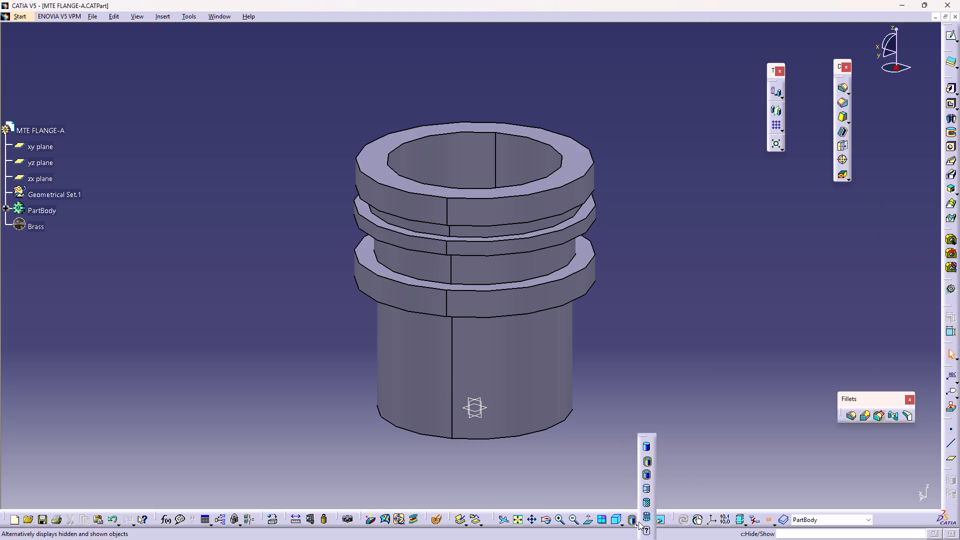
pyautogui.click(646, 447)
pyautogui.moveTo(603, 392); pyautogui.dragTo(599, 374)
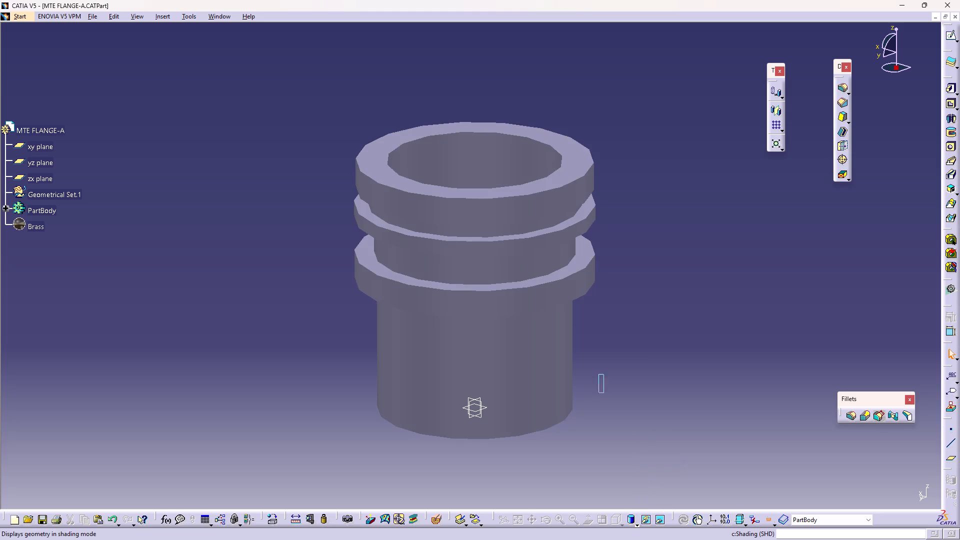
pyautogui.moveTo(599, 374); pyautogui.dragTo(597, 363)
pyautogui.moveTo(621, 329); pyautogui.dragTo(562, 416, button='middle')
pyautogui.moveTo(617, 334); pyautogui.dragTo(562, 416, button='right')
pyautogui.moveTo(576, 429); pyautogui.dragTo(596, 338, button='middle')
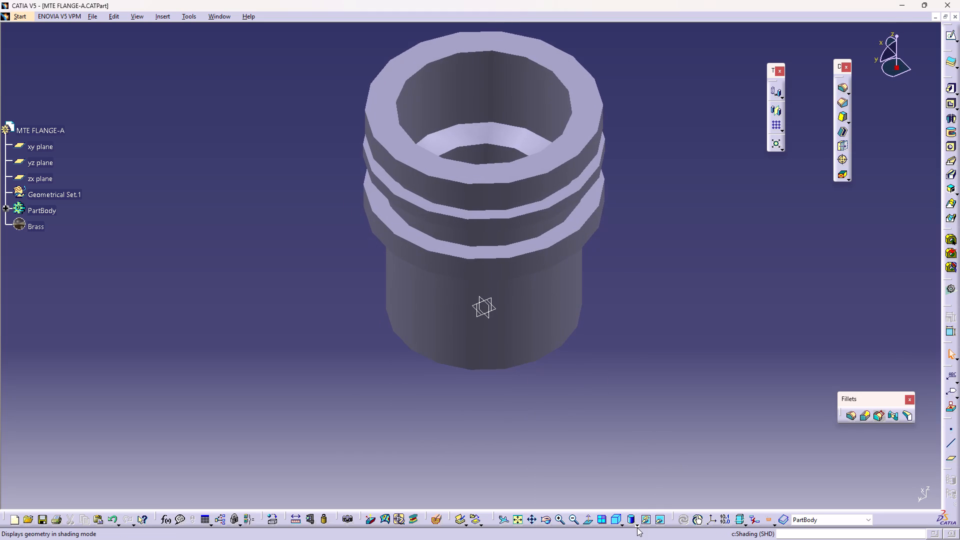
# Display the flange in Wireframe and inspect the lower end of the body.
pyautogui.click(637, 524)
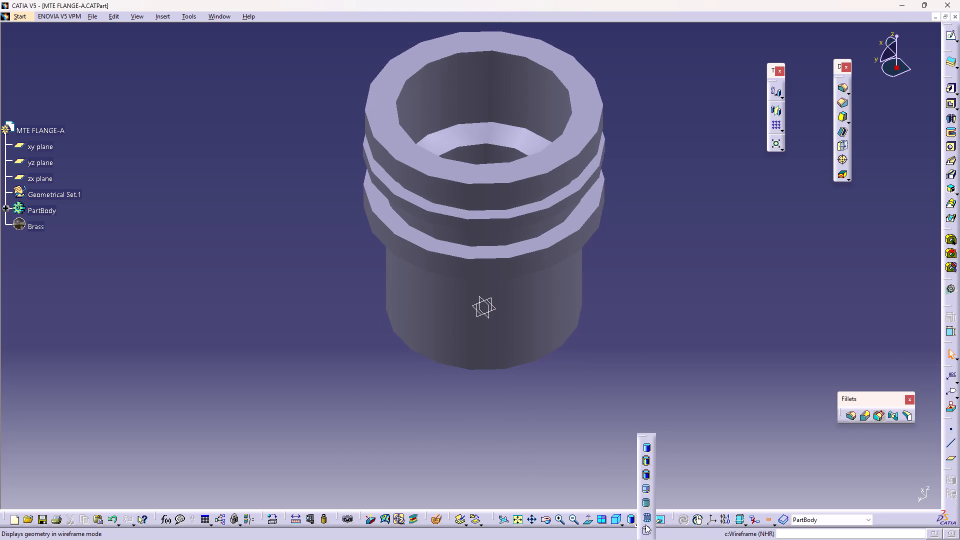
pyautogui.click(647, 519)
pyautogui.click(596, 430)
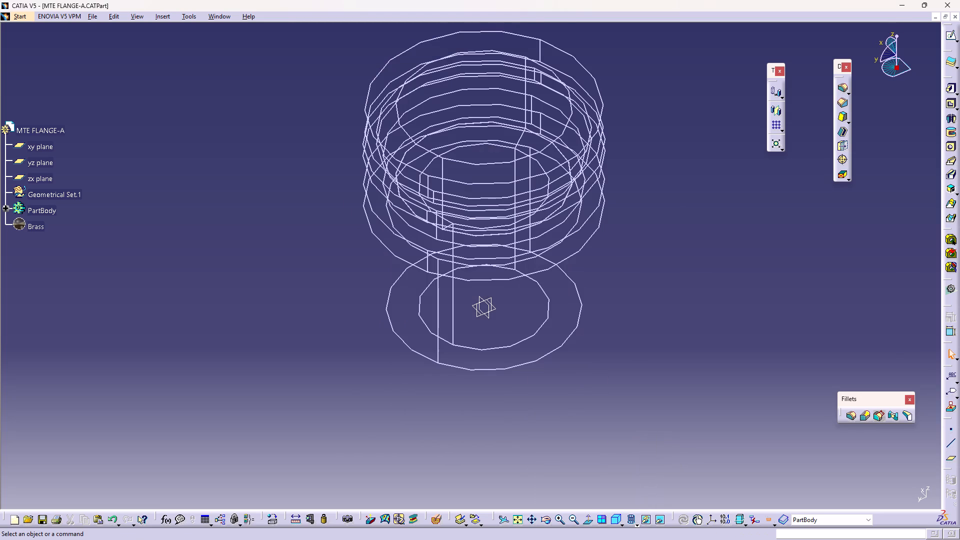
pyautogui.moveTo(585, 472); pyautogui.dragTo(546, 337, button='middle')
pyautogui.moveTo(581, 464); pyautogui.dragTo(548, 368, button='right')
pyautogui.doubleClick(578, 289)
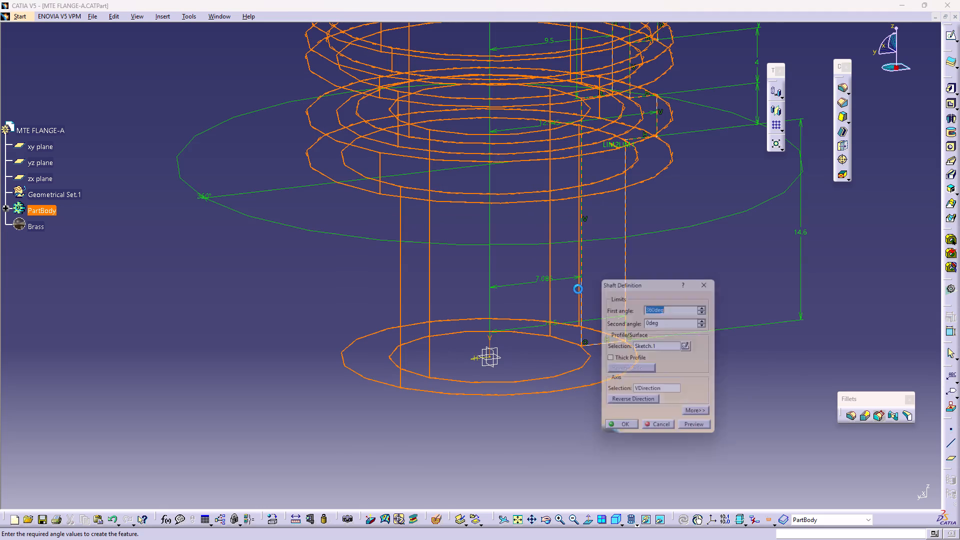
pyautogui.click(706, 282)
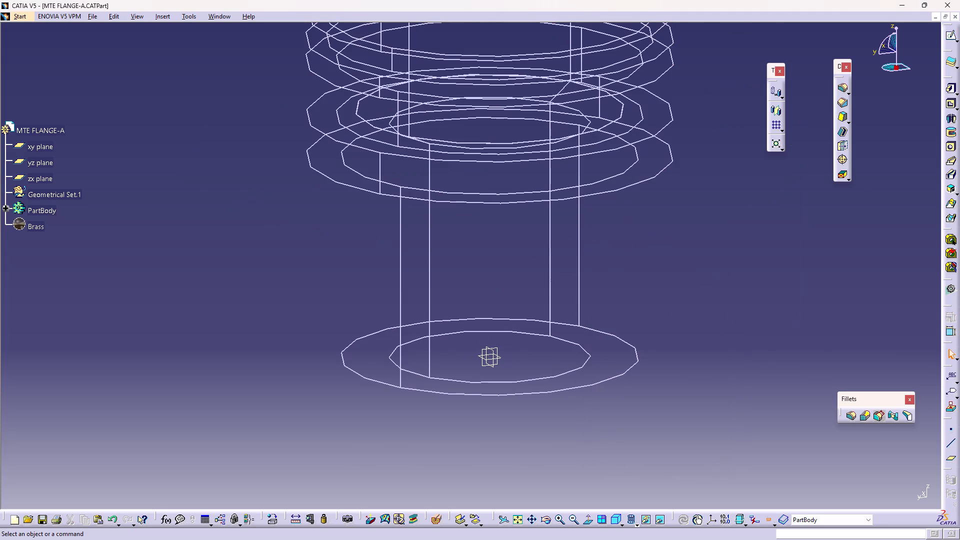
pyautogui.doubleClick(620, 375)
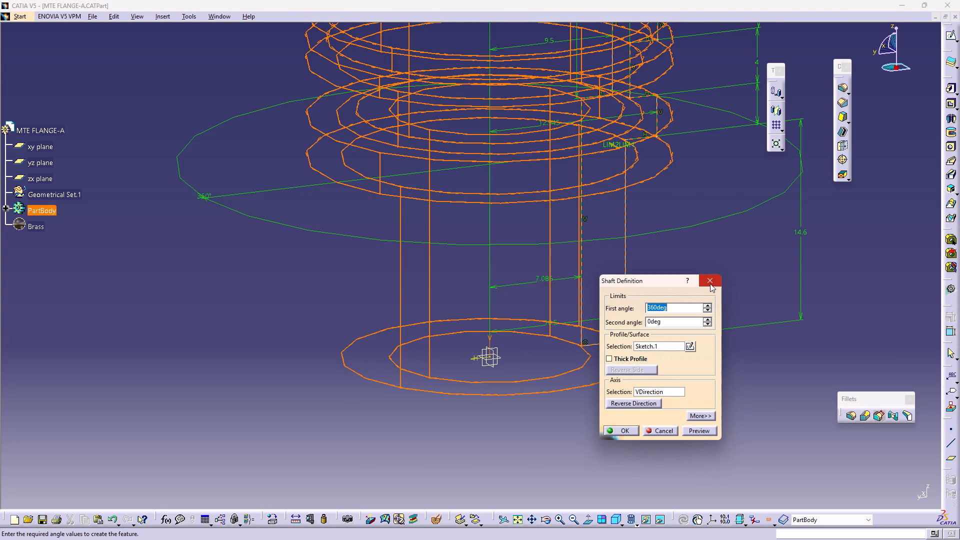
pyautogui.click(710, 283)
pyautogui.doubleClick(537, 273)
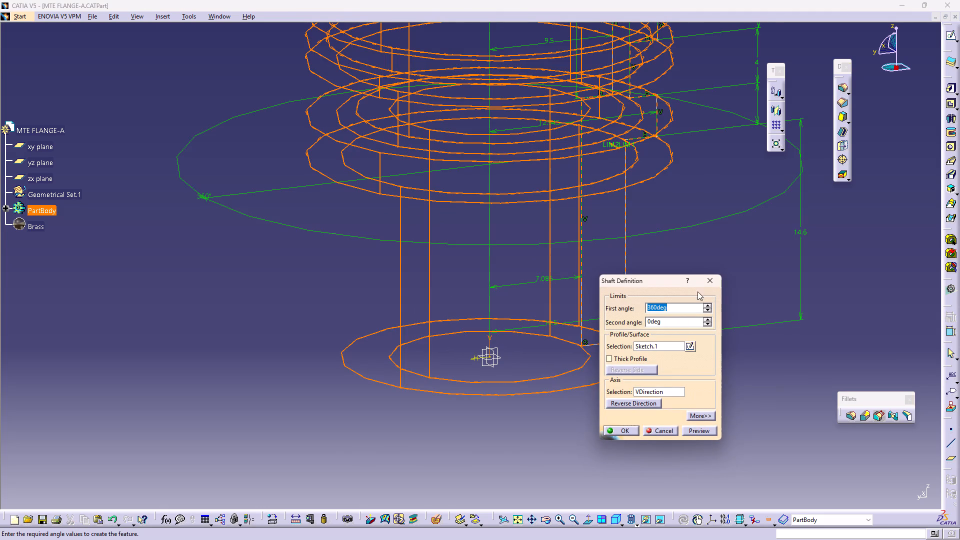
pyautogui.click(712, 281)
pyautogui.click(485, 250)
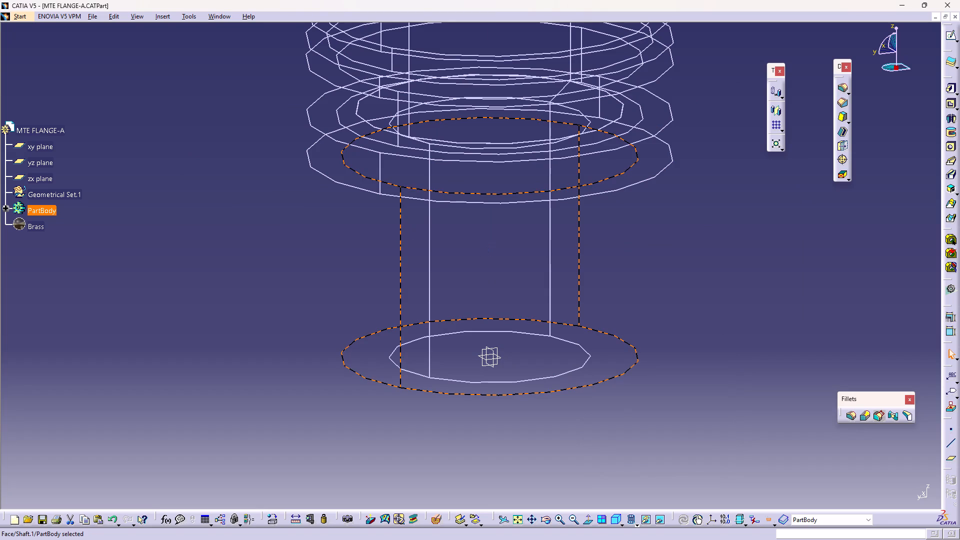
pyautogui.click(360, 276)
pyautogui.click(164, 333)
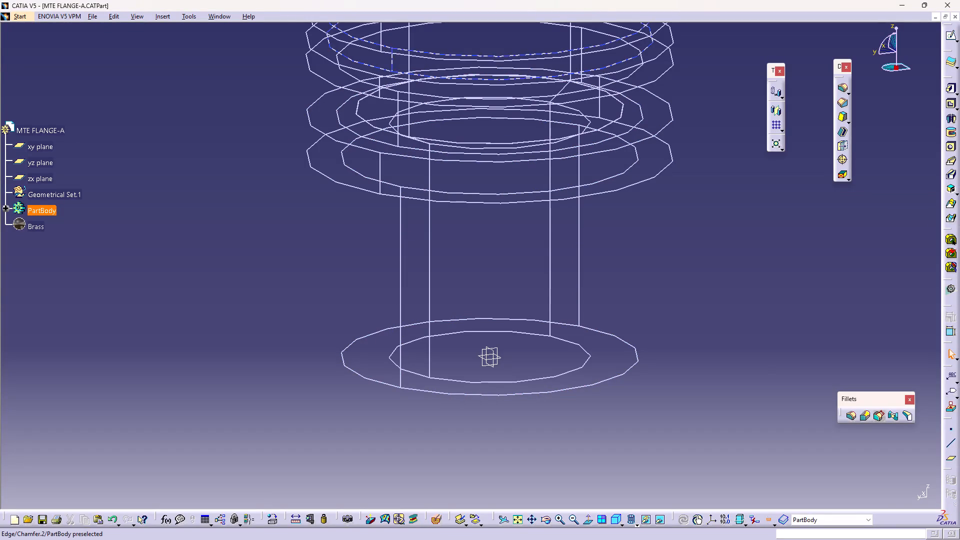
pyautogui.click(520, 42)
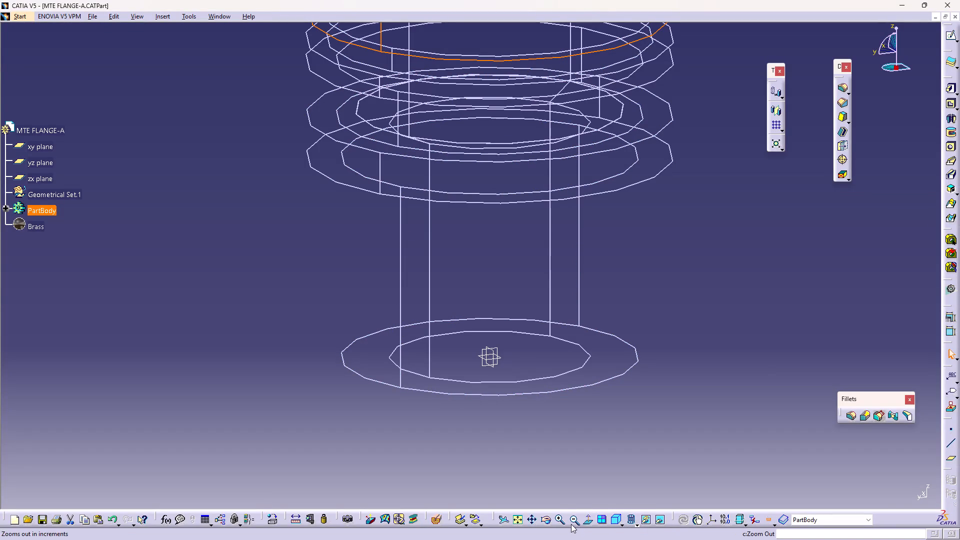
# Open the View Mode Customization options and leave them without changing any setting.
pyautogui.click(638, 521)
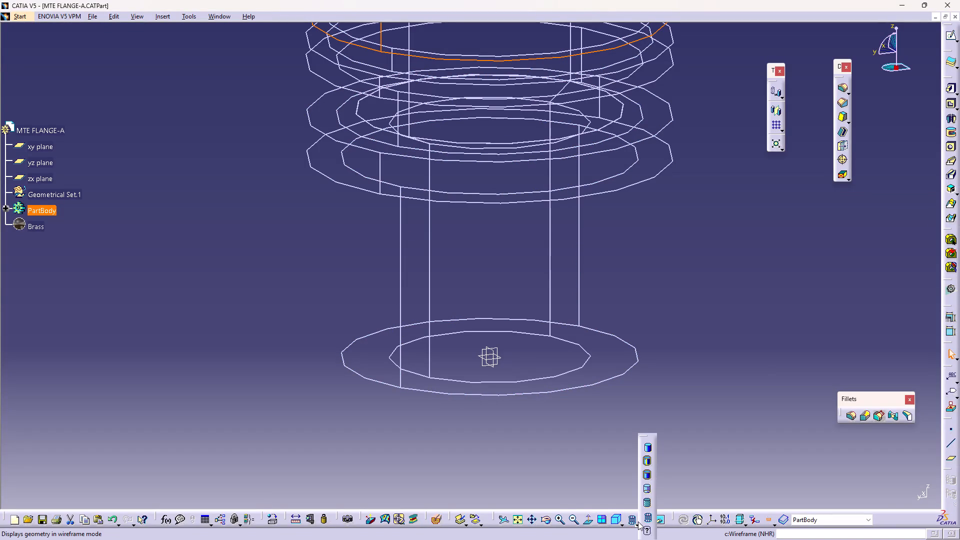
pyautogui.click(648, 531)
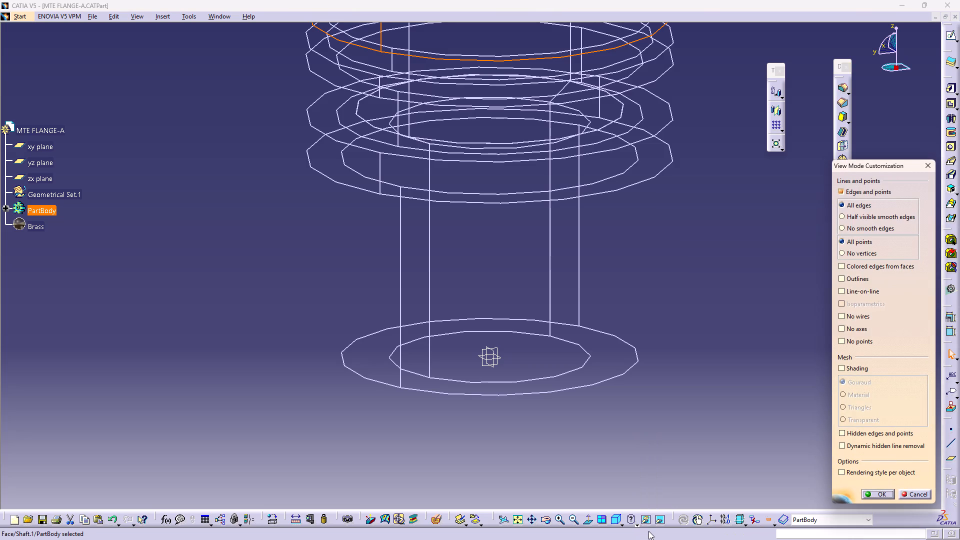
pyautogui.click(925, 159)
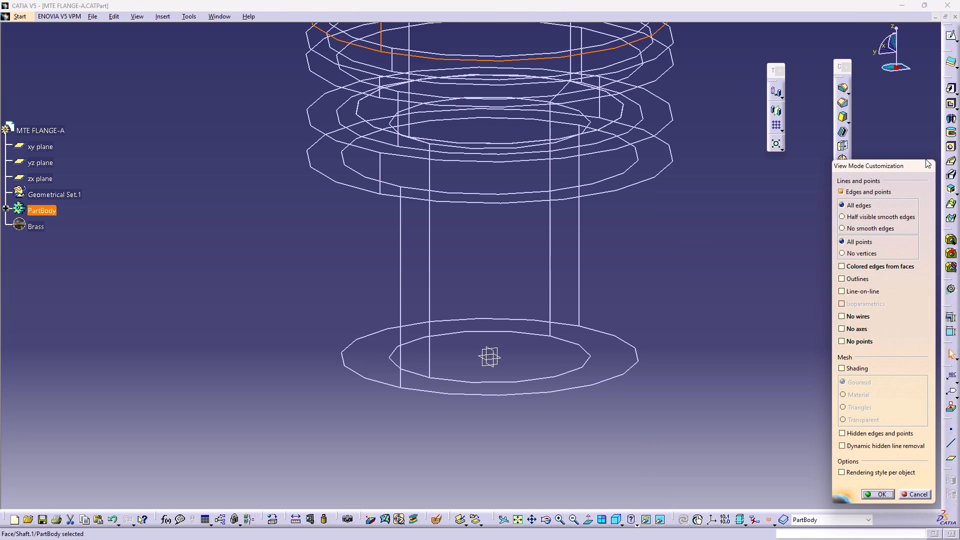
pyautogui.click(930, 168)
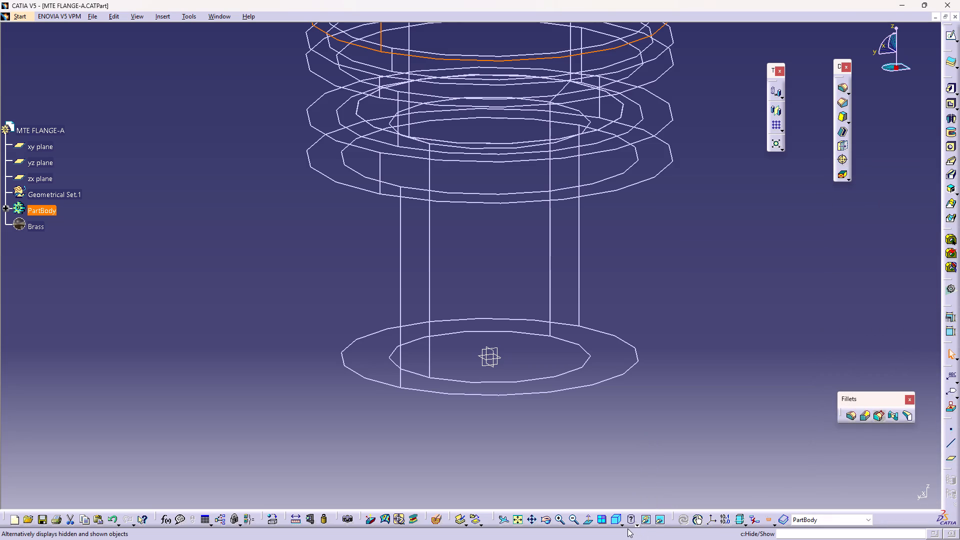
# Switch the flange's display to Shading with Material and clear the selection.
pyautogui.click(638, 524)
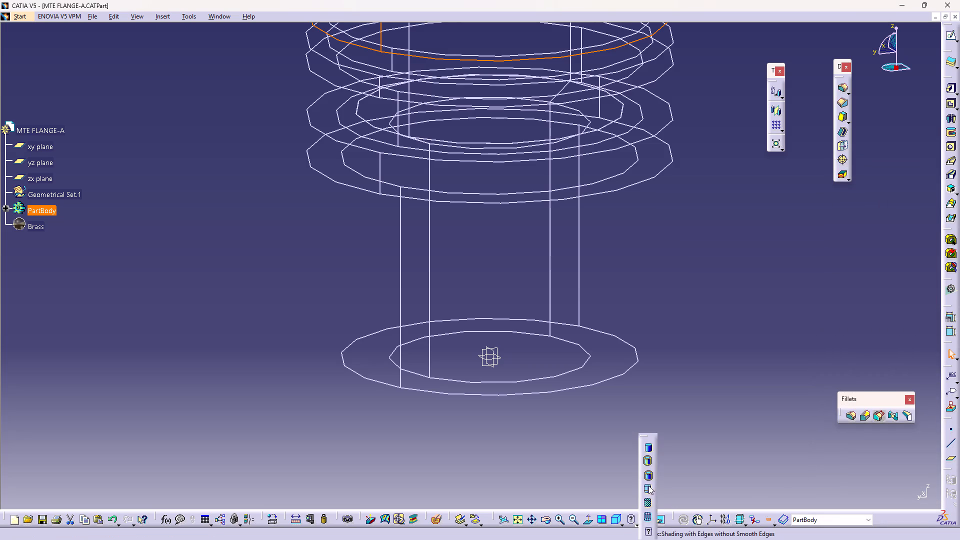
pyautogui.click(650, 509)
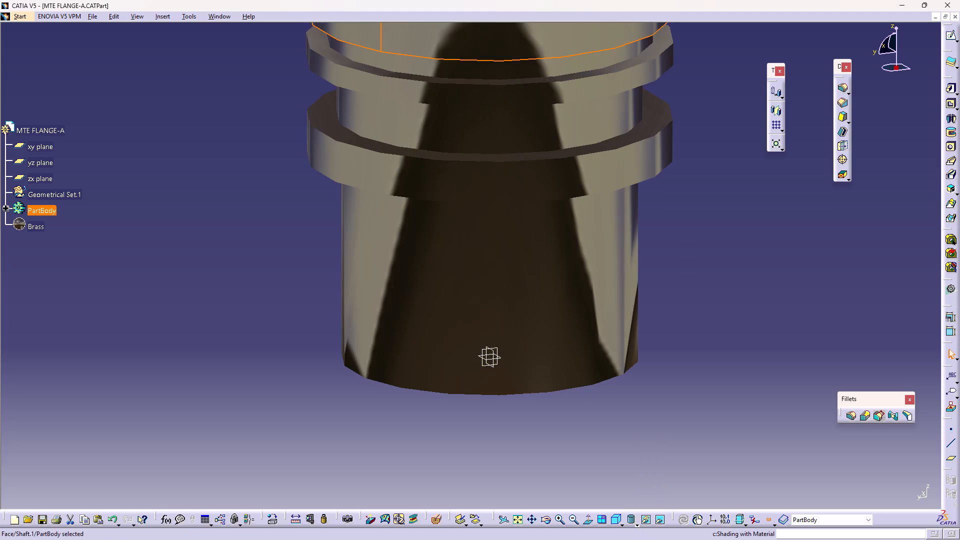
pyautogui.click(671, 397)
# Examine the material-shaded flange from above, below and the side, including its stepped bore, outer ribs and lower end.
pyautogui.moveTo(665, 320); pyautogui.dragTo(657, 375, button='middle')
pyautogui.rightClick(665, 320)
pyautogui.moveTo(626, 263); pyautogui.dragTo(457, 449, button='middle')
pyautogui.moveTo(626, 263); pyautogui.dragTo(457, 449, button='right')
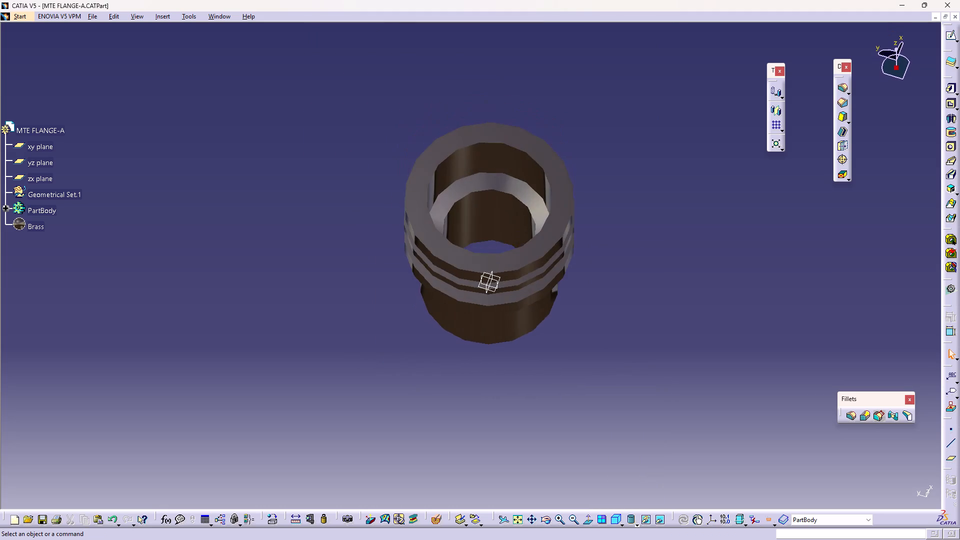
pyautogui.moveTo(457, 449); pyautogui.dragTo(458, 450, button='right')
pyautogui.moveTo(457, 449); pyautogui.dragTo(455, 445, button='middle')
pyautogui.moveTo(452, 339); pyautogui.dragTo(587, 419, button='middle')
pyautogui.moveTo(456, 374); pyautogui.dragTo(587, 419, button='right')
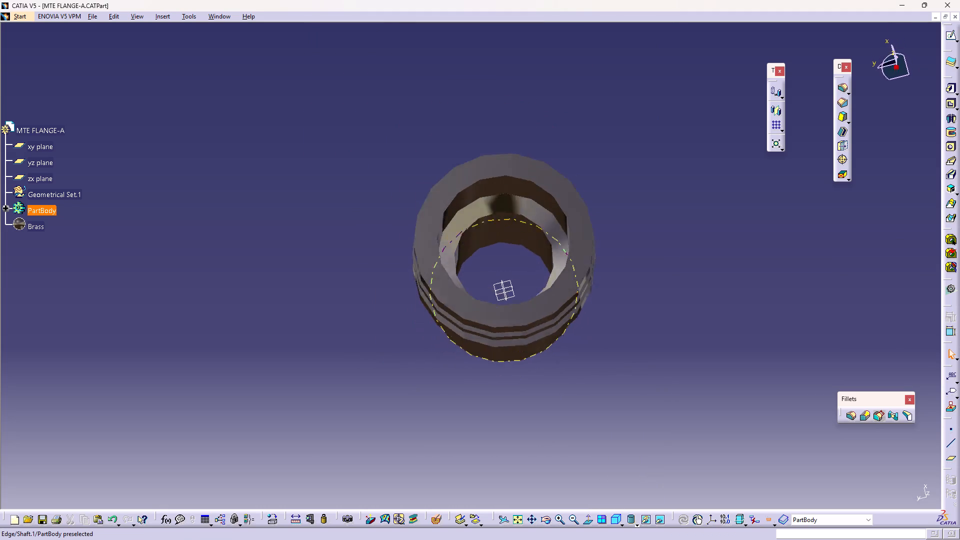
pyautogui.moveTo(587, 419); pyautogui.dragTo(579, 42, button='right')
pyautogui.moveTo(587, 419); pyautogui.dragTo(579, 47, button='middle')
pyautogui.moveTo(646, 311); pyautogui.dragTo(595, 128, button='middle')
pyautogui.moveTo(650, 309); pyautogui.dragTo(595, 128, button='right')
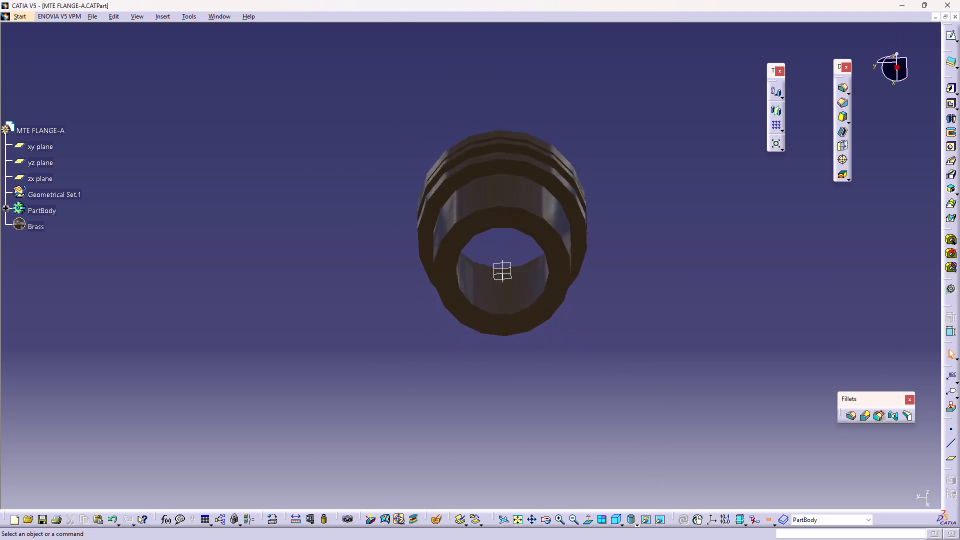
pyautogui.moveTo(595, 128); pyautogui.dragTo(454, 470, button='middle')
pyautogui.moveTo(595, 128); pyautogui.dragTo(454, 467, button='right')
pyautogui.moveTo(596, 289); pyautogui.dragTo(479, 408, button='middle')
pyautogui.moveTo(595, 294); pyautogui.dragTo(479, 408, button='right')
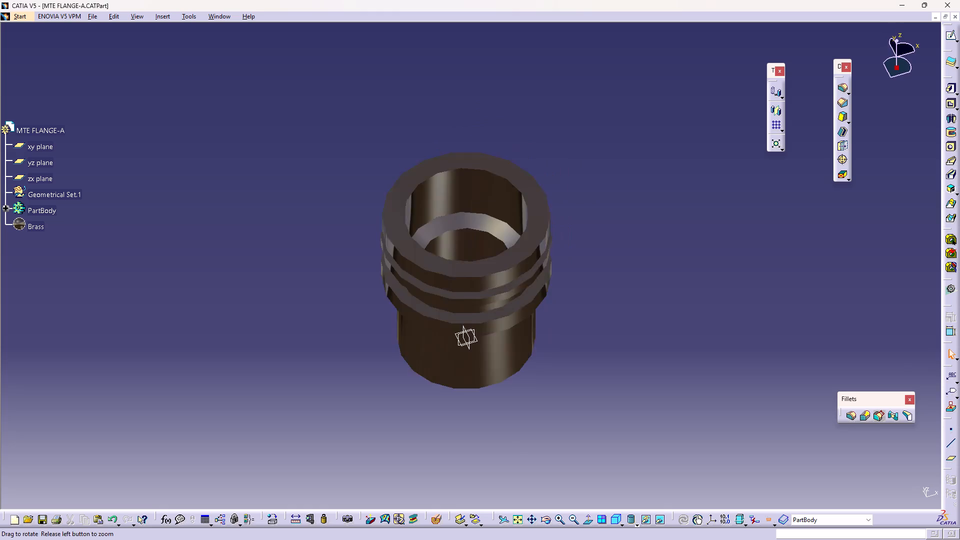
pyautogui.moveTo(479, 408); pyautogui.dragTo(453, 417, button='right')
pyautogui.moveTo(479, 408); pyautogui.dragTo(450, 363, button='middle')
pyautogui.rightClick(453, 417)
pyautogui.moveTo(483, 285); pyautogui.dragTo(638, 333, button='middle')
pyautogui.moveTo(483, 285); pyautogui.dragTo(638, 333, button='right')
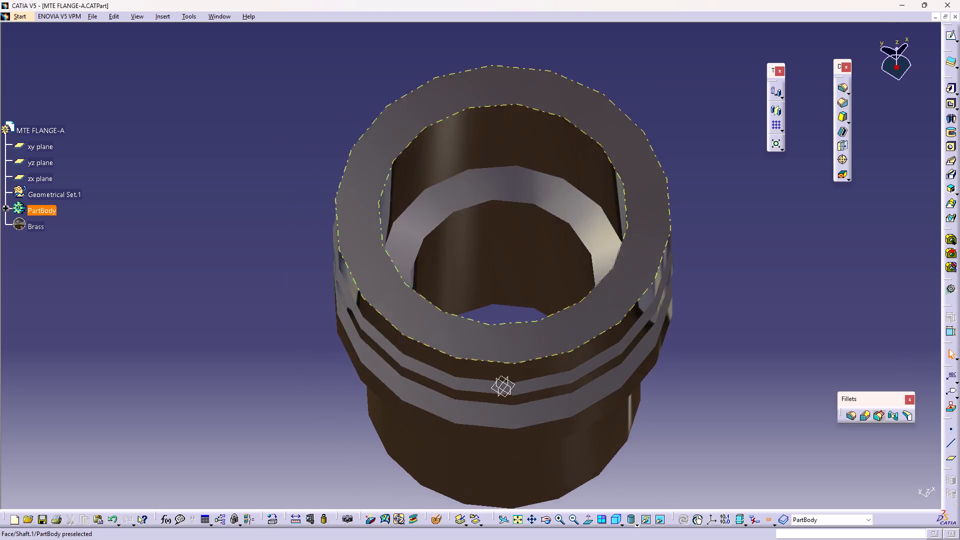
pyautogui.moveTo(638, 333); pyautogui.dragTo(643, 275, button='right')
pyautogui.moveTo(638, 333); pyautogui.dragTo(642, 328, button='middle')
pyautogui.rightClick(644, 271)
pyautogui.moveTo(644, 390); pyautogui.dragTo(517, 232, button='middle')
pyautogui.moveTo(641, 395); pyautogui.dragTo(517, 232, button='right')
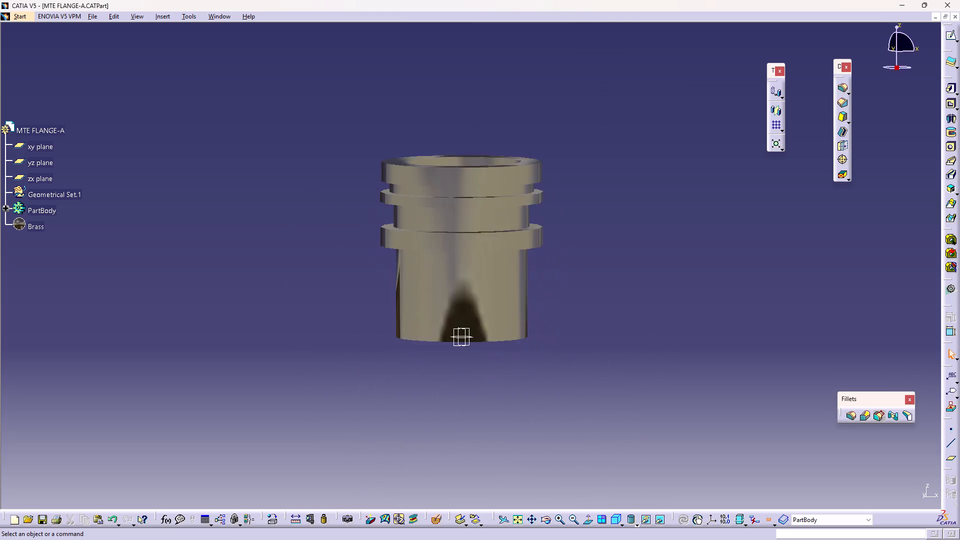
pyautogui.moveTo(517, 232); pyautogui.dragTo(532, 219, button='right')
pyautogui.moveTo(517, 232); pyautogui.dragTo(532, 219, button='middle')
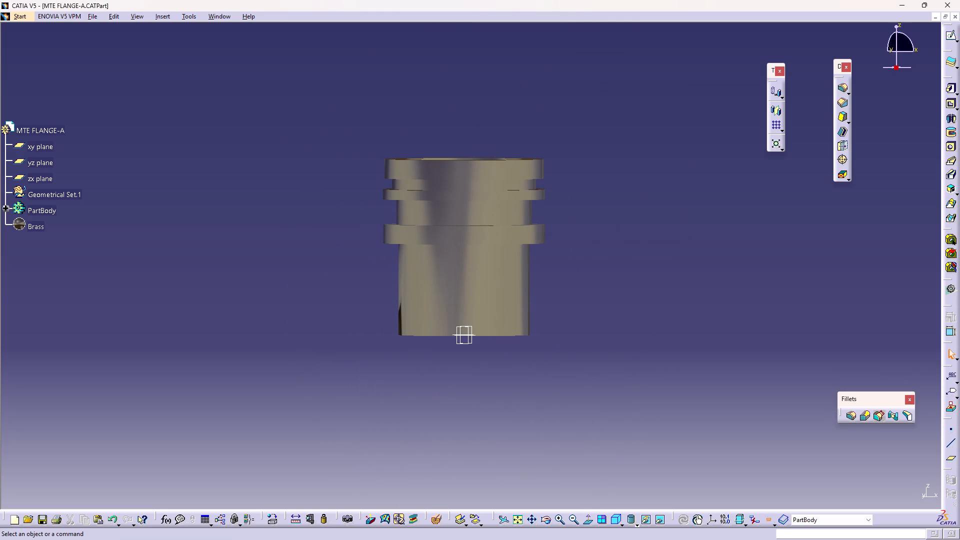
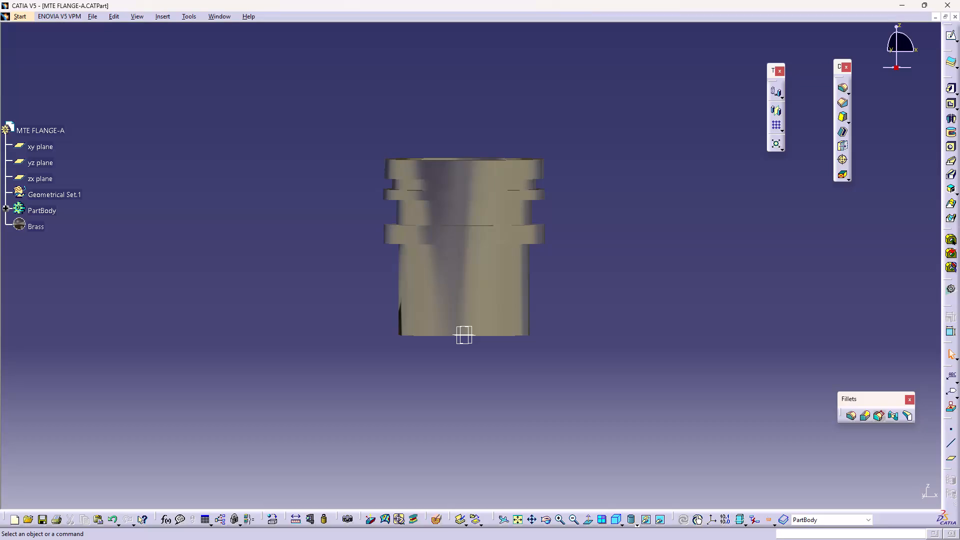
# Examine the material-shaded flange from above, from below and from the side, including its bore and lower end.
pyautogui.scroll(1, 589, 219)
pyautogui.moveTo(589, 219); pyautogui.dragTo(499, 396, button='middle')
pyautogui.moveTo(565, 294); pyautogui.dragTo(499, 396, button='right')
pyautogui.moveTo(518, 372); pyautogui.dragTo(526, 360, button='middle')
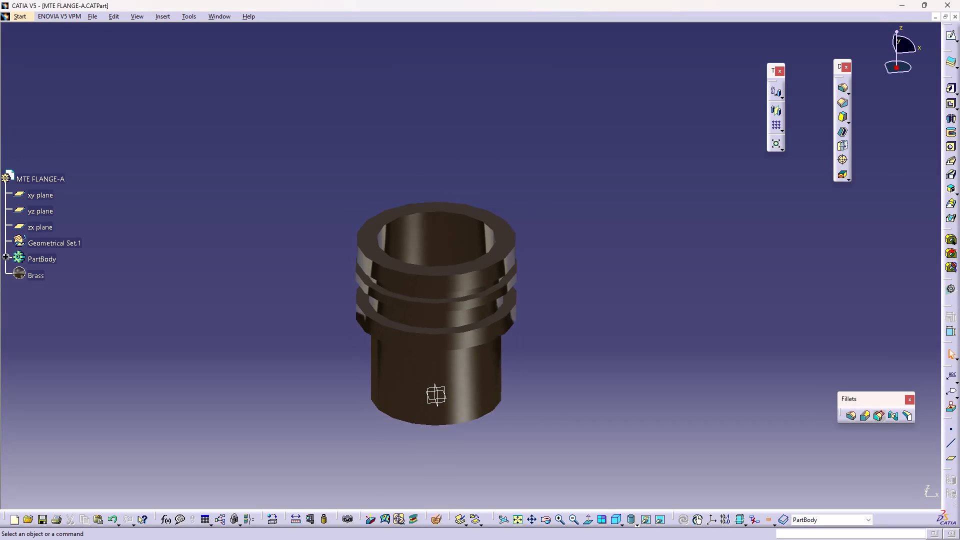
pyautogui.moveTo(526, 360); pyautogui.dragTo(555, 282, button='middle')
pyautogui.moveTo(568, 315); pyautogui.dragTo(581, 41, button='middle')
pyautogui.moveTo(550, 292); pyautogui.dragTo(581, 41, button='right')
pyautogui.moveTo(477, 403); pyautogui.dragTo(664, 150, button='middle')
pyautogui.moveTo(515, 340); pyautogui.dragTo(664, 144, button='right')
pyautogui.moveTo(597, 269); pyautogui.dragTo(715, 252, button='middle')
pyautogui.moveTo(606, 267); pyautogui.dragTo(715, 252, button='right')
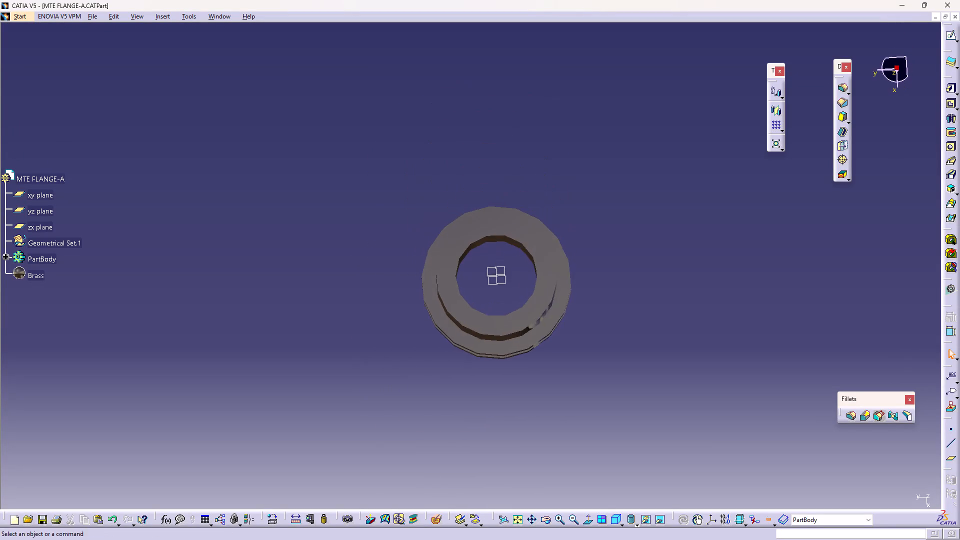
pyautogui.moveTo(715, 252); pyautogui.dragTo(721, 252, button='right')
pyautogui.moveTo(715, 252); pyautogui.dragTo(724, 216, button='middle')
pyautogui.rightClick(723, 252)
pyautogui.moveTo(496, 285); pyautogui.dragTo(587, 410, button='middle')
pyautogui.moveTo(493, 274); pyautogui.dragTo(599, 424, button='right')
pyautogui.moveTo(609, 290); pyautogui.dragTo(612, 381, button='middle')
pyautogui.moveTo(606, 307); pyautogui.dragTo(619, 388, button='right')
pyautogui.moveTo(580, 355); pyautogui.dragTo(599, 414, button='middle')
pyautogui.rightClick(580, 355)
pyautogui.moveTo(498, 270); pyautogui.dragTo(494, 418, button='middle')
pyautogui.moveTo(498, 302); pyautogui.dragTo(494, 418, button='right')
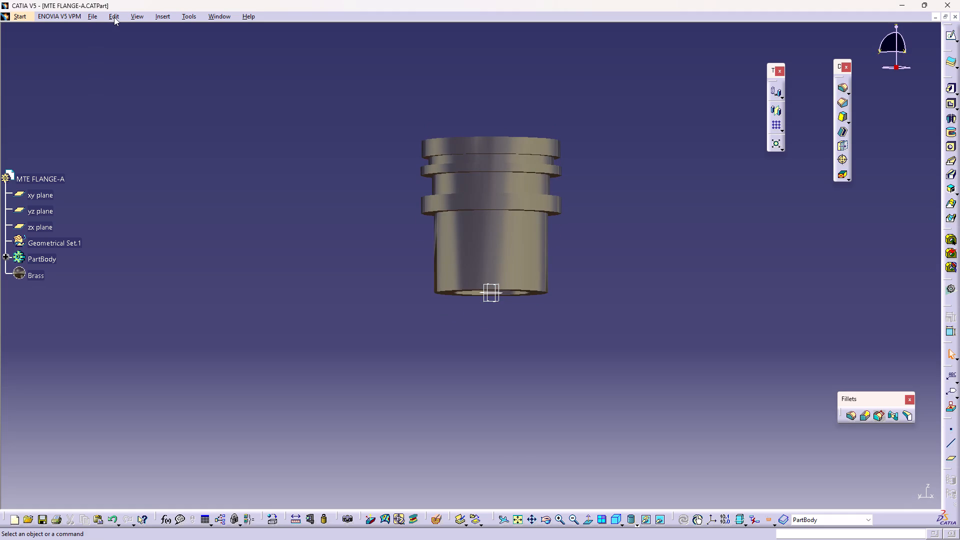
# Compare the light source types, and light the scene with two lights, setting ambient and diffuse brightness to 1.00.
pyautogui.click(132, 15)
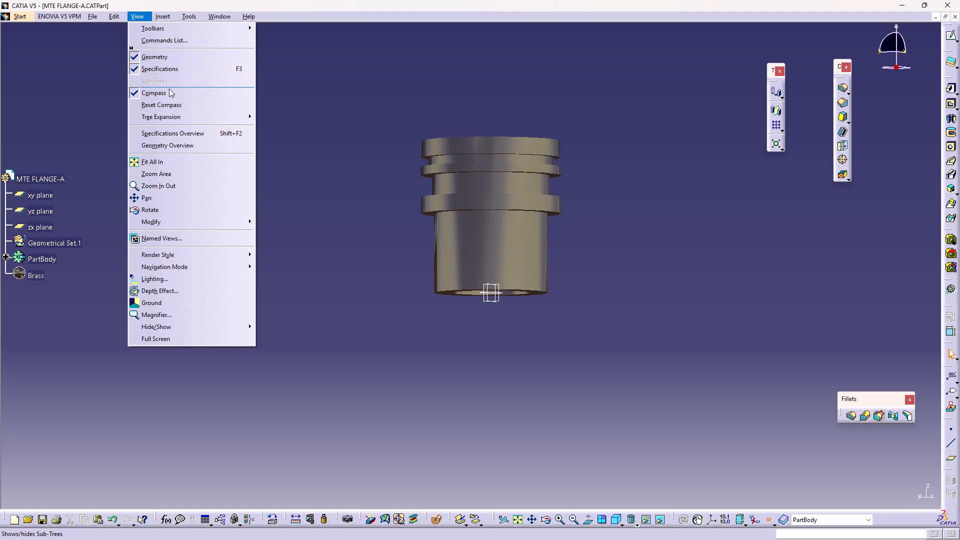
pyautogui.click(170, 277)
pyautogui.click(226, 301)
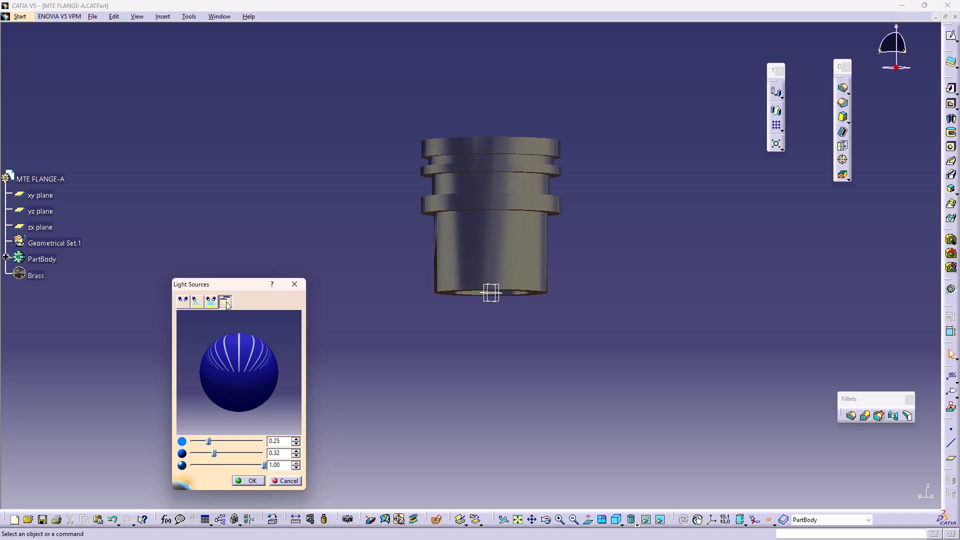
pyautogui.click(211, 299)
pyautogui.click(196, 302)
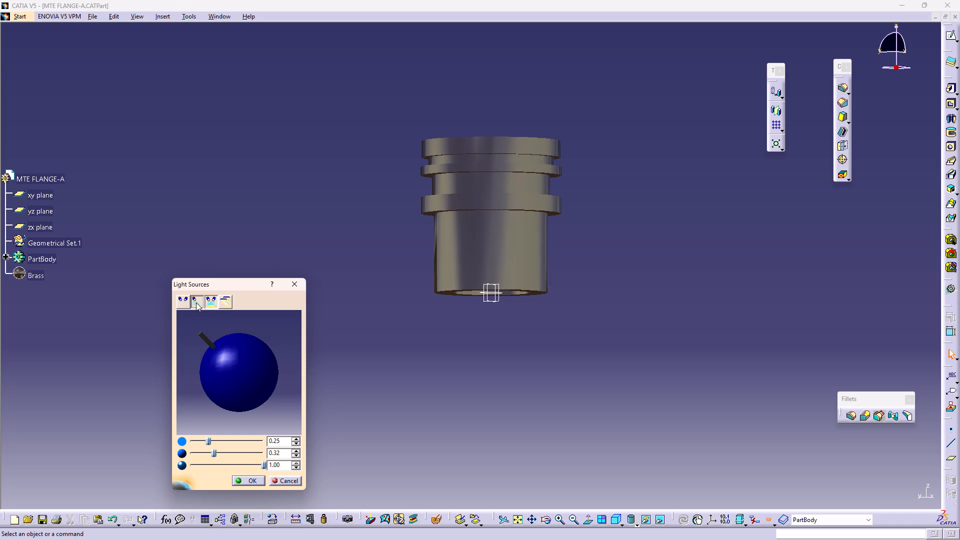
pyautogui.click(182, 302)
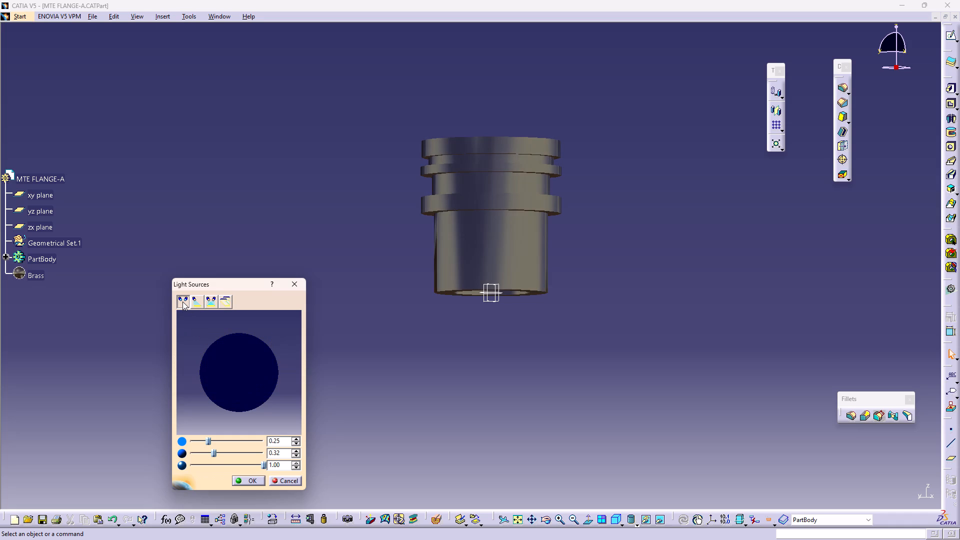
pyautogui.moveTo(209, 441); pyautogui.dragTo(265, 441)
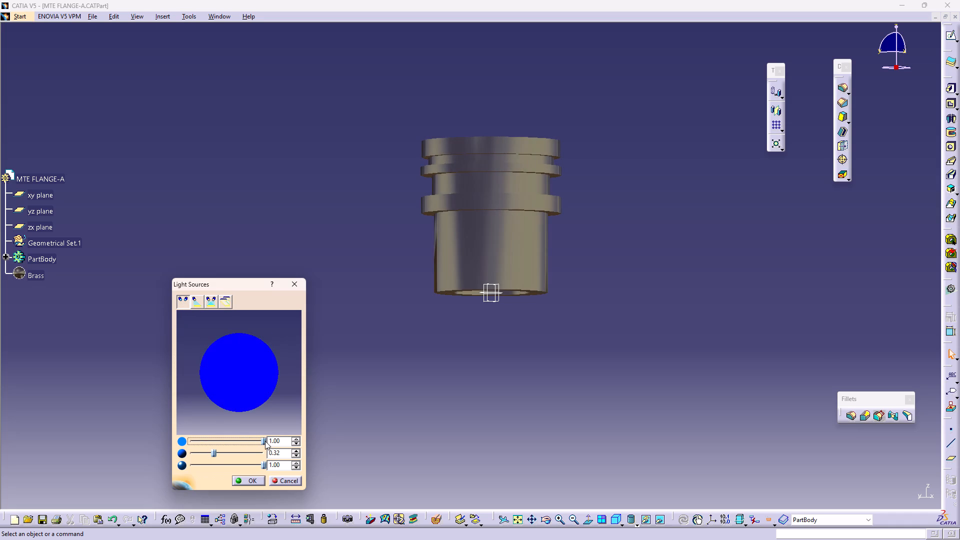
pyautogui.moveTo(265, 441); pyautogui.dragTo(316, 440)
pyautogui.moveTo(212, 452); pyautogui.dragTo(287, 454)
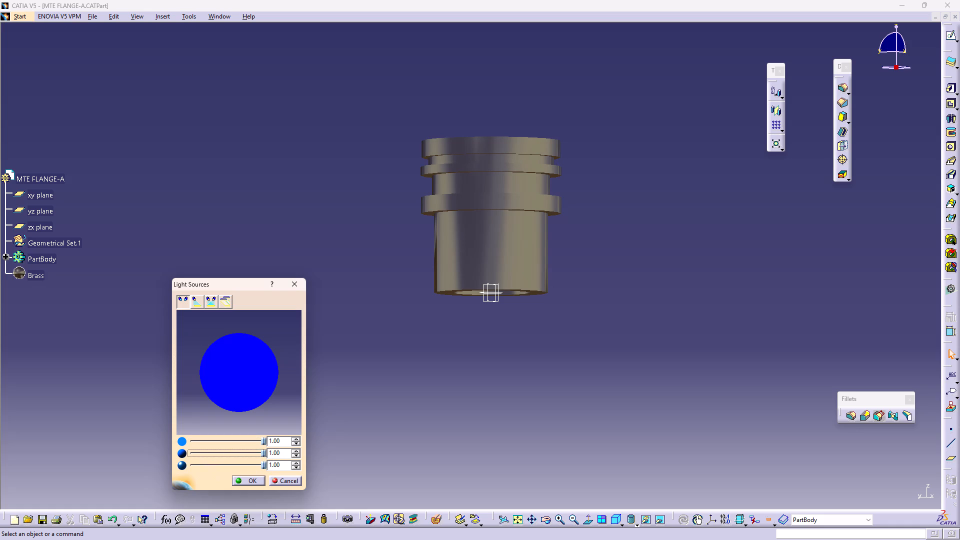
pyautogui.click(209, 304)
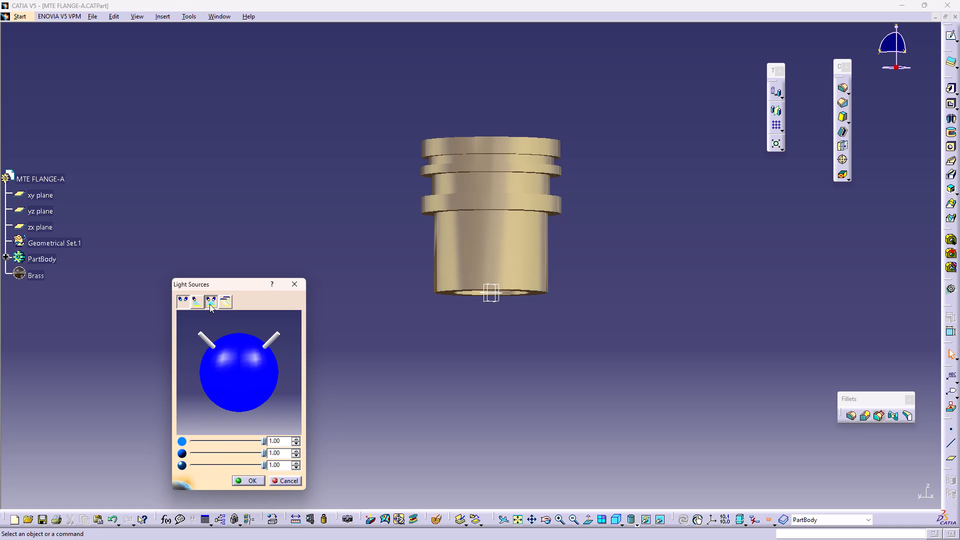
pyautogui.click(248, 479)
pyautogui.click(350, 365)
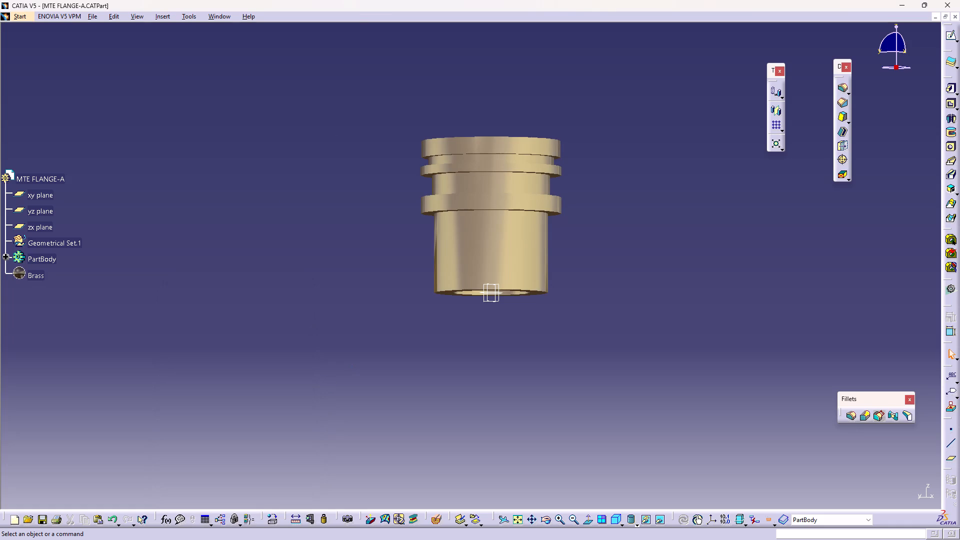
# Examine the flange under the brighter lighting, viewing its stepped bore from above, its lower end and its side profile.
pyautogui.moveTo(388, 283); pyautogui.dragTo(466, 385, button='middle')
pyautogui.moveTo(388, 283); pyautogui.dragTo(464, 444, button='right')
pyautogui.moveTo(467, 278); pyautogui.dragTo(581, 379, button='middle')
pyautogui.moveTo(470, 291); pyautogui.dragTo(570, 345, button='right')
pyautogui.rightClick(573, 339)
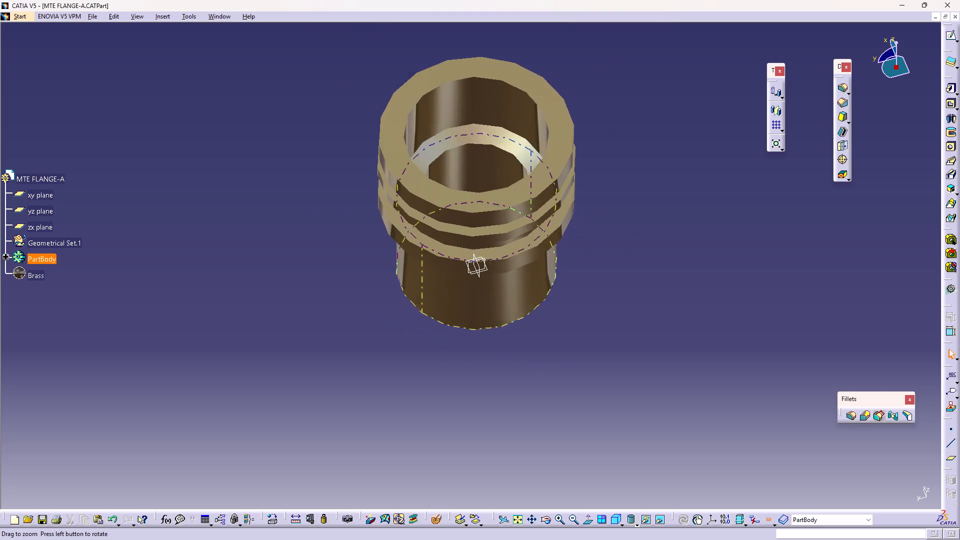
pyautogui.moveTo(581, 379); pyautogui.dragTo(584, 385, button='middle')
pyautogui.moveTo(597, 373); pyautogui.dragTo(497, 74, button='middle')
pyautogui.moveTo(561, 354); pyautogui.dragTo(497, 74, button='right')
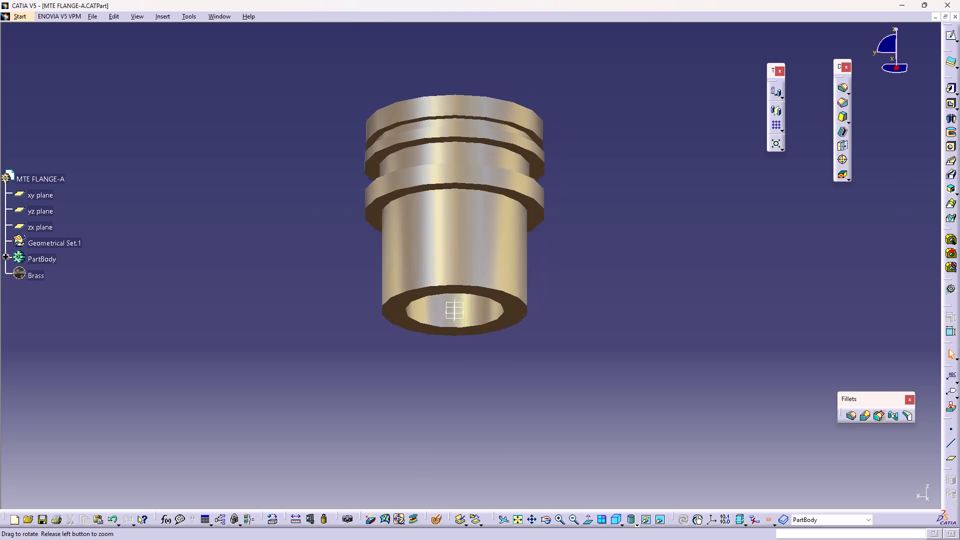
pyautogui.moveTo(497, 74); pyautogui.dragTo(527, 155, button='right')
pyautogui.moveTo(497, 74); pyautogui.dragTo(527, 155, button='middle')
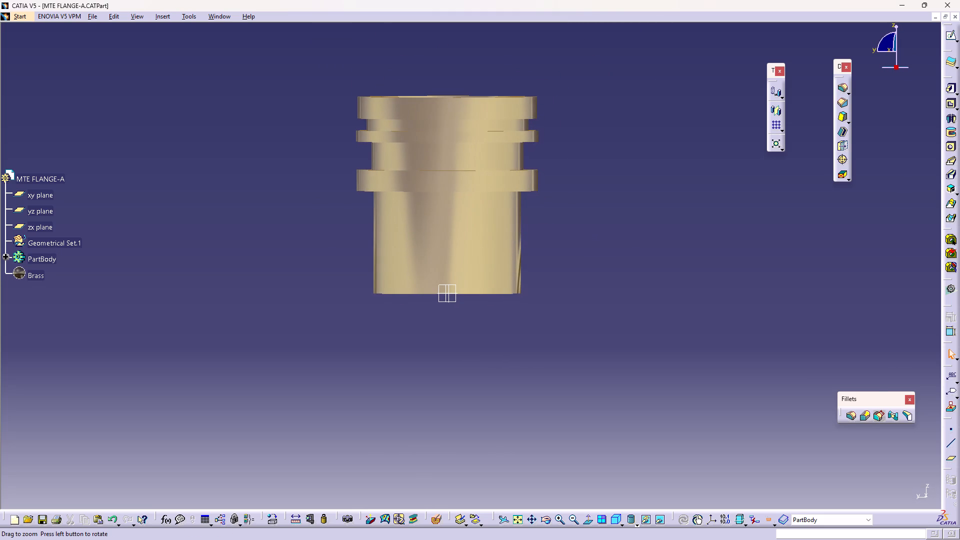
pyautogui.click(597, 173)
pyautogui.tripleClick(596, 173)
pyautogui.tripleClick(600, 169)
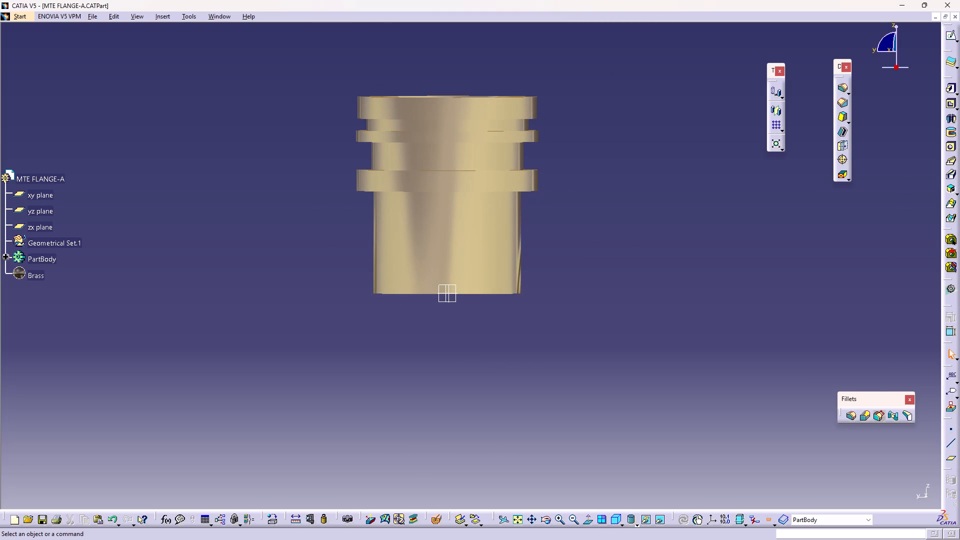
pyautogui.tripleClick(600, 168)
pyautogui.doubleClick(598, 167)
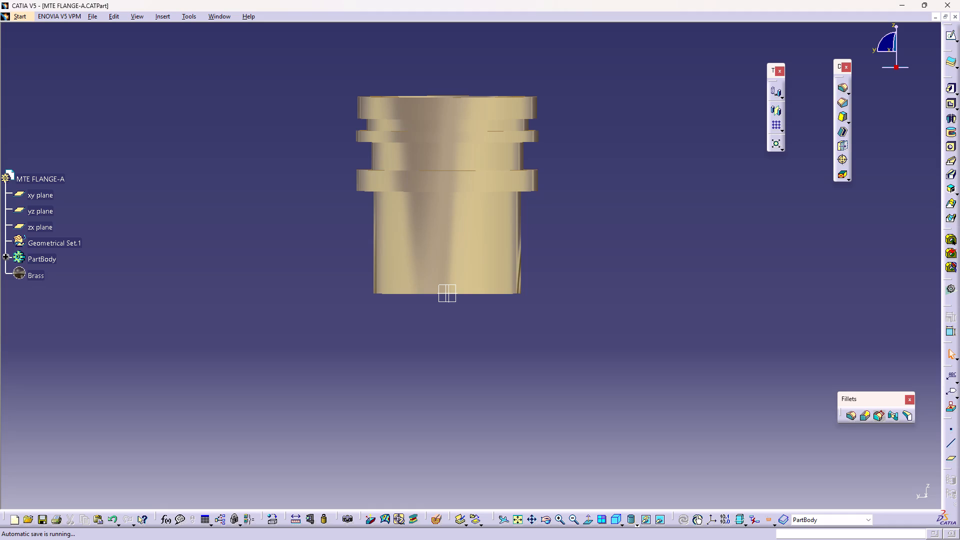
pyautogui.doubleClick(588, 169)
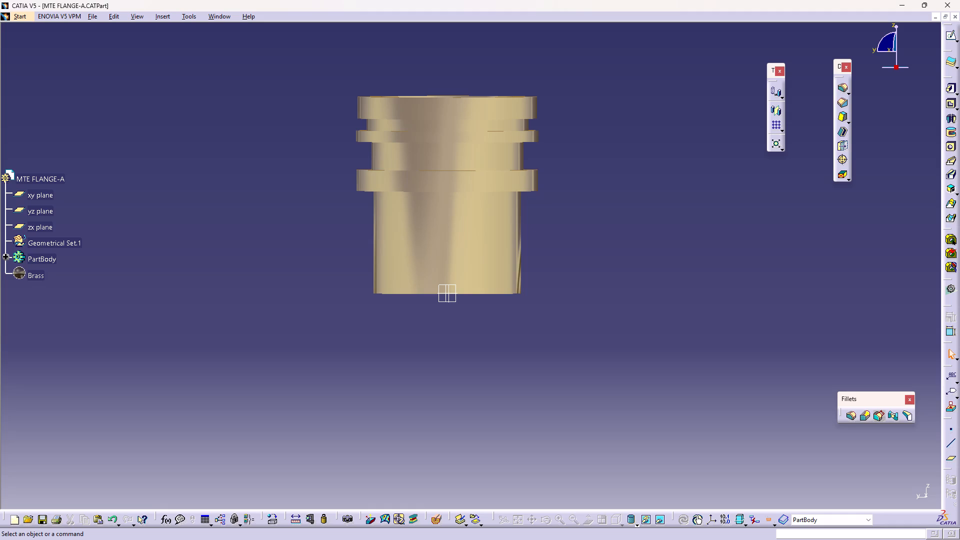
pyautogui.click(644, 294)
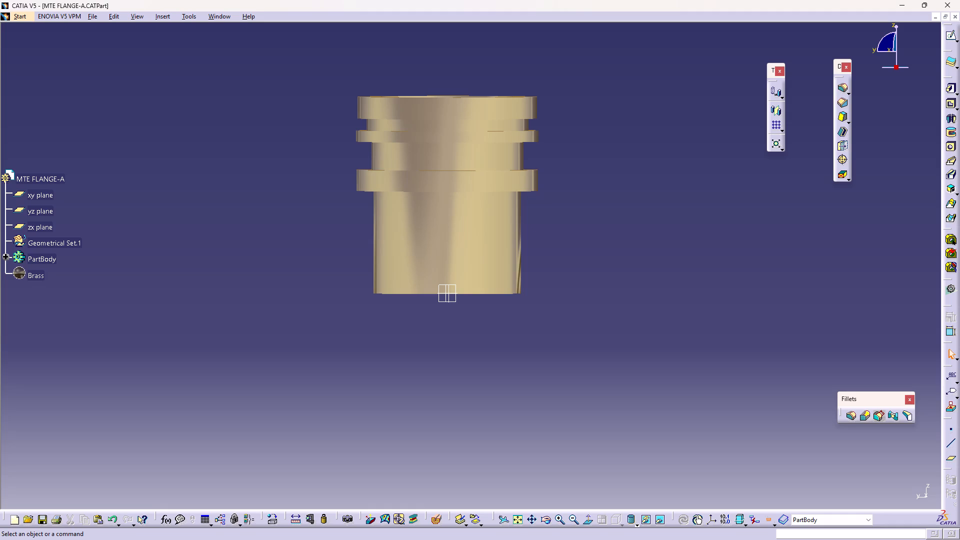
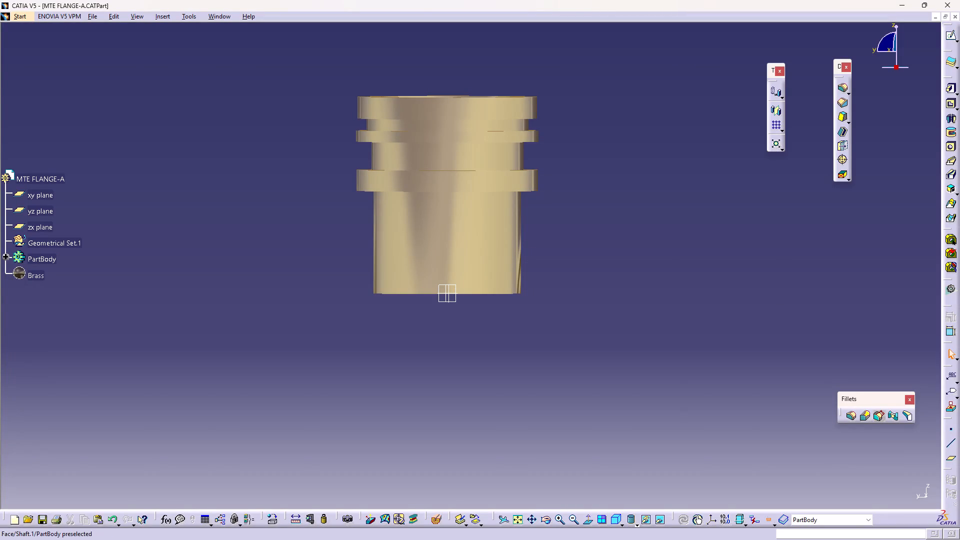
# Detach the standard-view tools so they float beside the model, and view the flange from the front.
pyautogui.click(620, 520)
pyautogui.moveTo(632, 422); pyautogui.dragTo(782, 252)
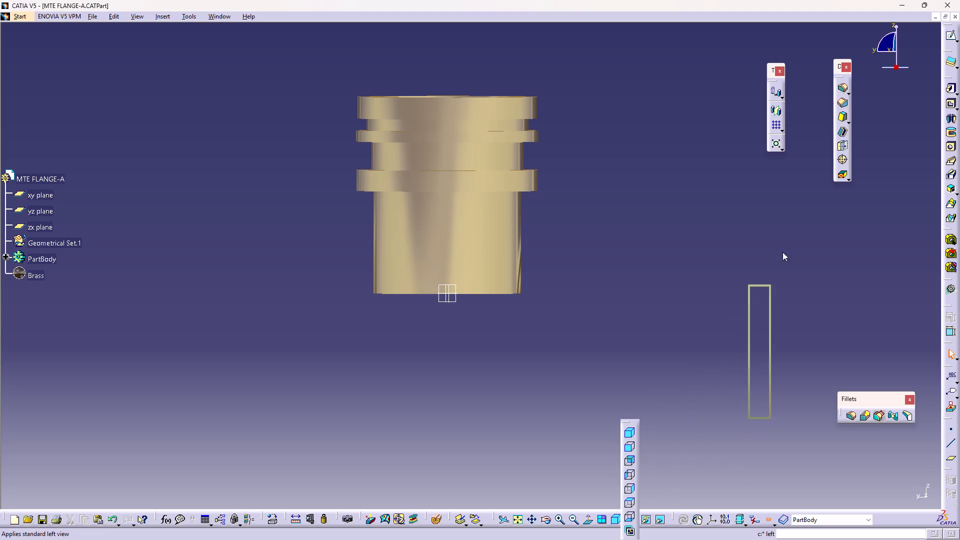
pyautogui.moveTo(782, 252); pyautogui.dragTo(817, 209)
pyautogui.click(814, 253)
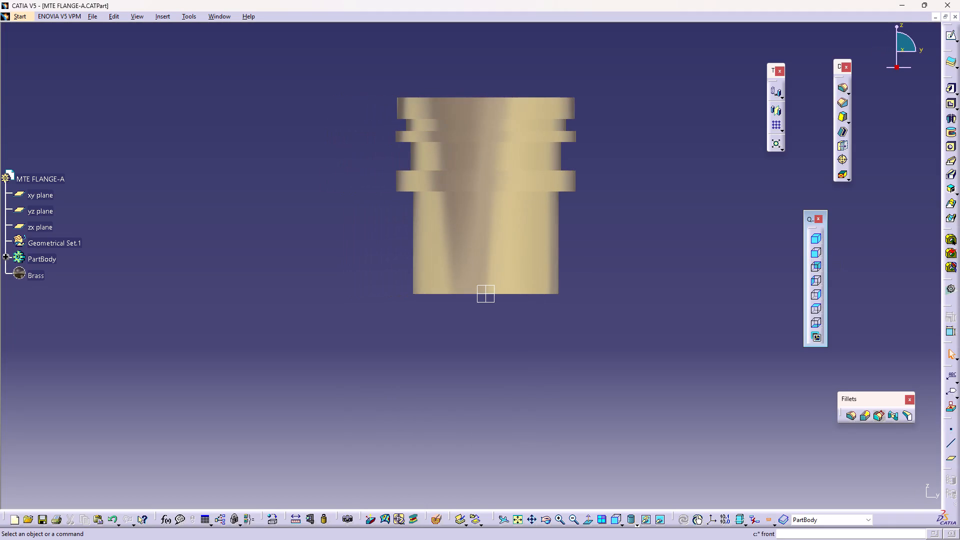
pyautogui.moveTo(673, 292); pyautogui.dragTo(660, 346, button='middle')
pyautogui.tripleClick(644, 319)
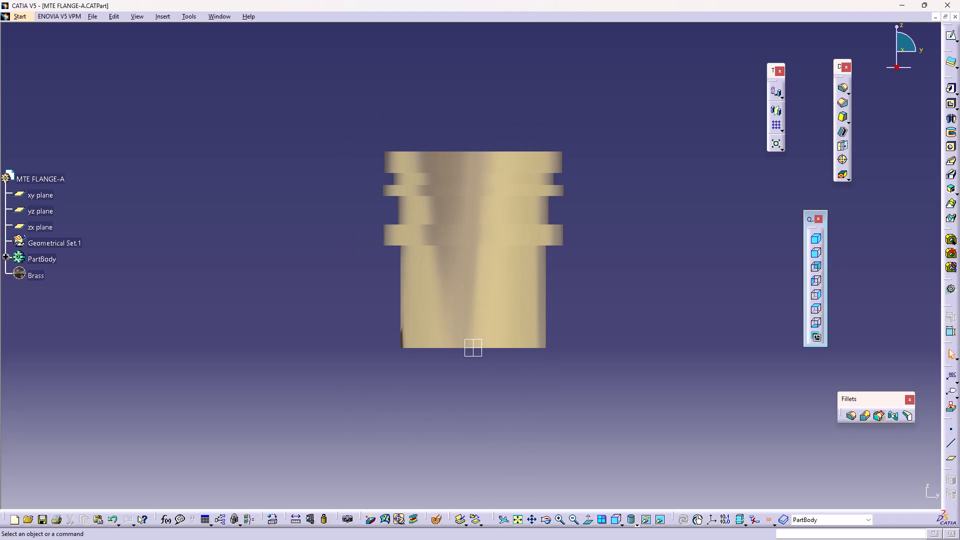
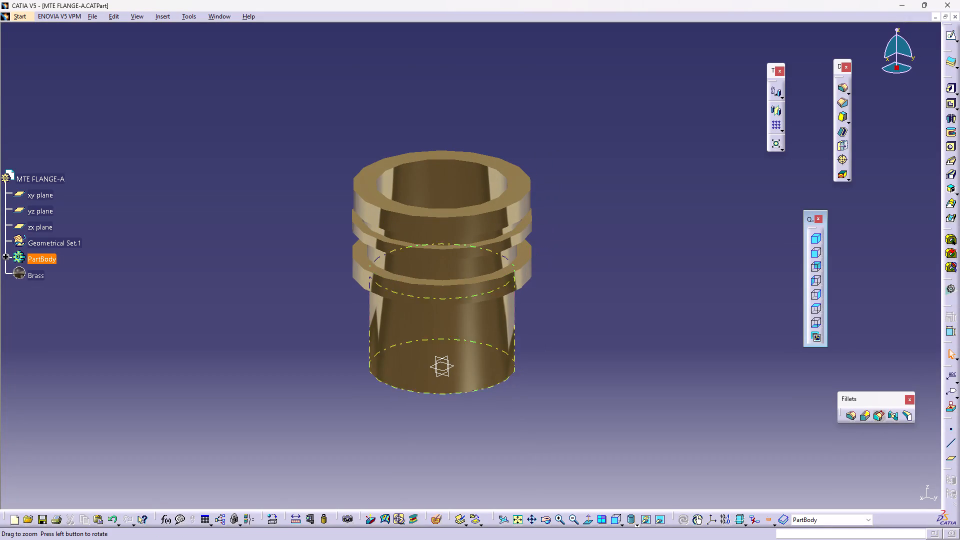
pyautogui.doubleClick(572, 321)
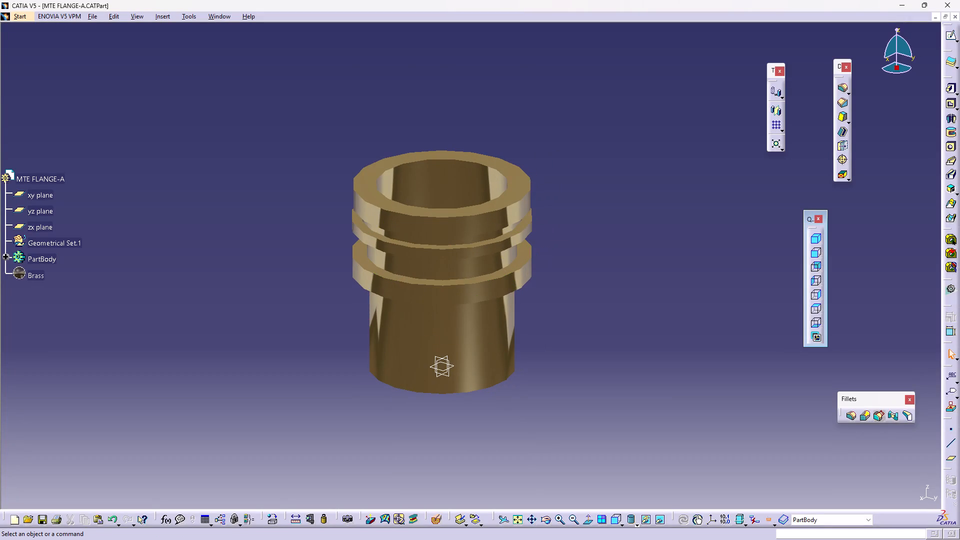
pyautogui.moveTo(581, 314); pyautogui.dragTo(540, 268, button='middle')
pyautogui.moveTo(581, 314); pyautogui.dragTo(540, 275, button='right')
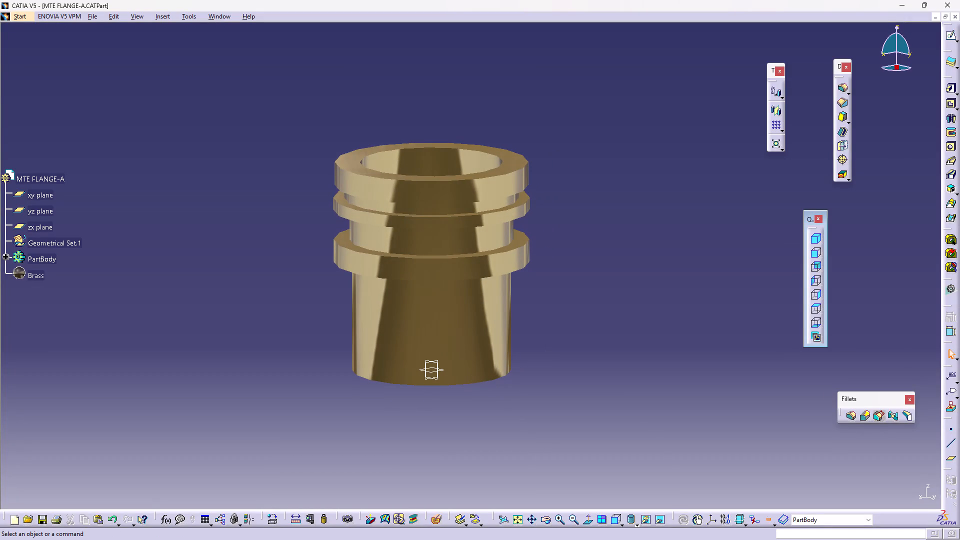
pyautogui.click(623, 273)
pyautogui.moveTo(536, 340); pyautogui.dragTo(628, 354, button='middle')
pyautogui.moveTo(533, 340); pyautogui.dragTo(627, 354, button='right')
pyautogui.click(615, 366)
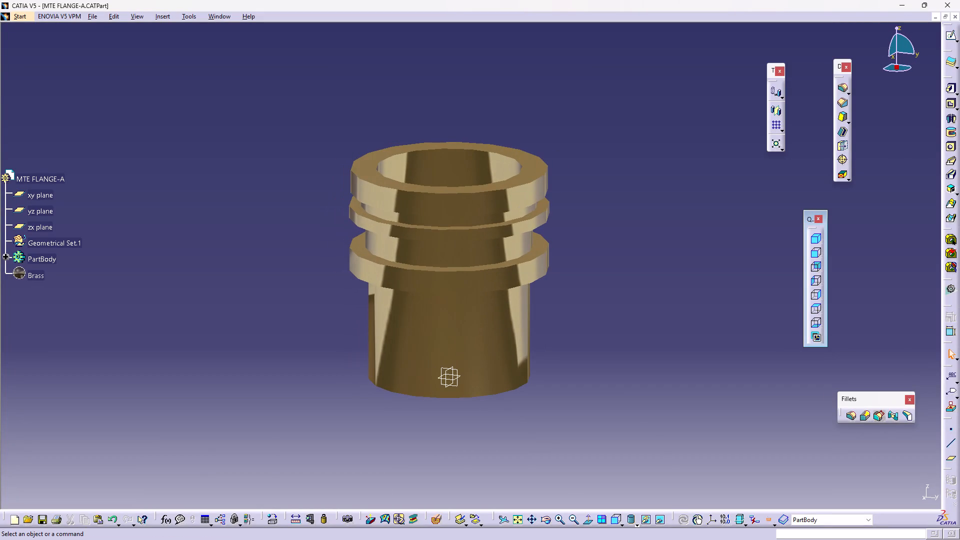
# Set the flange to the front view and open a new sketch on the yz plane.
pyautogui.click(816, 252)
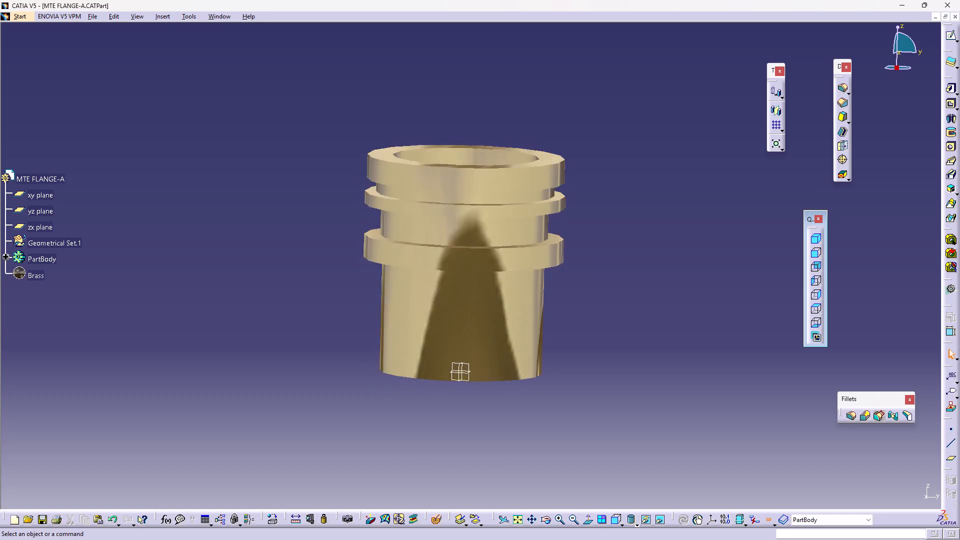
pyautogui.click(692, 325)
pyautogui.click(950, 35)
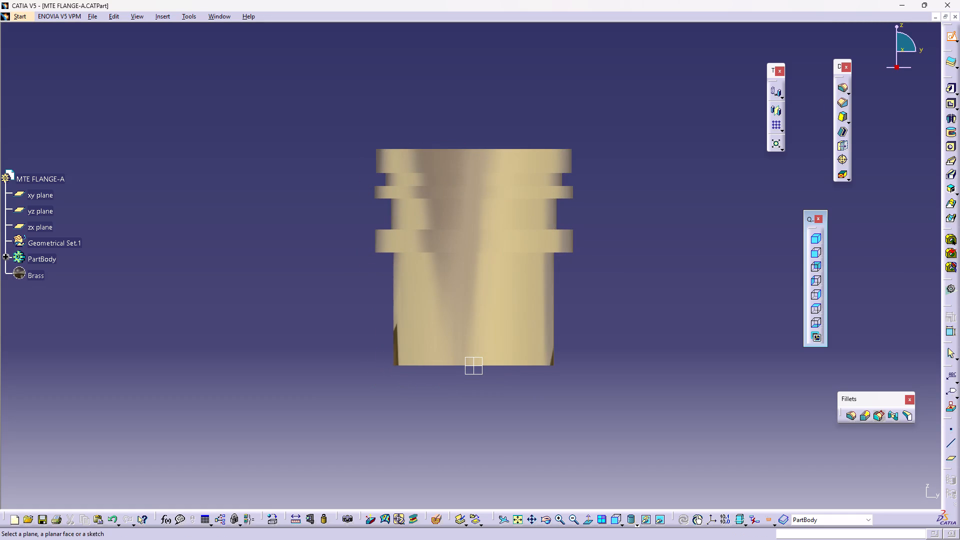
pyautogui.click(480, 372)
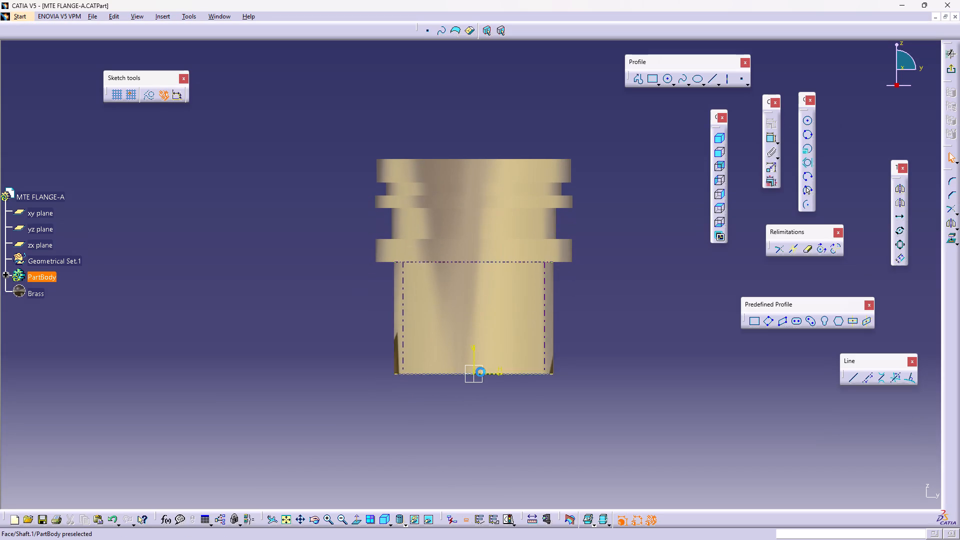
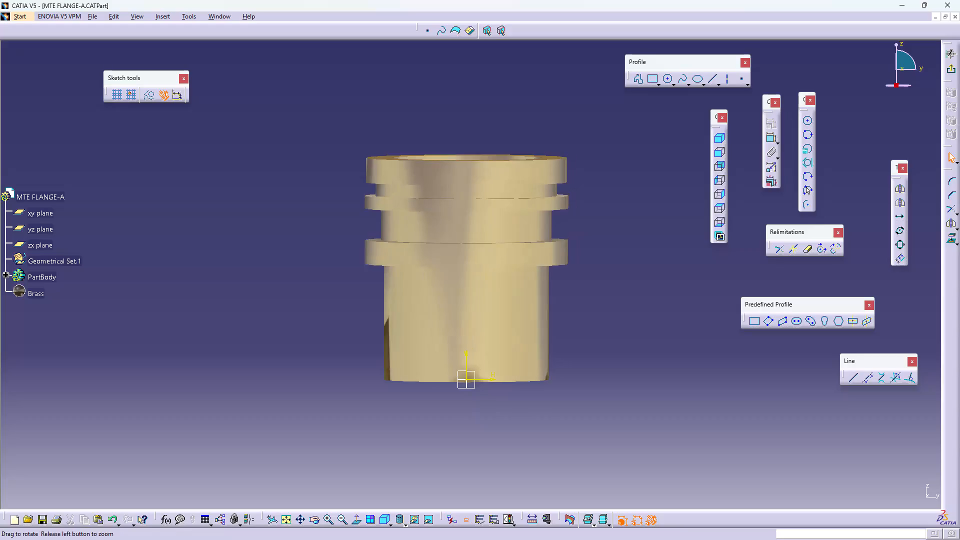
# Exit the yz plane sketch without drawing anything in it.
pyautogui.moveTo(574, 309); pyautogui.dragTo(503, 401, button='right')
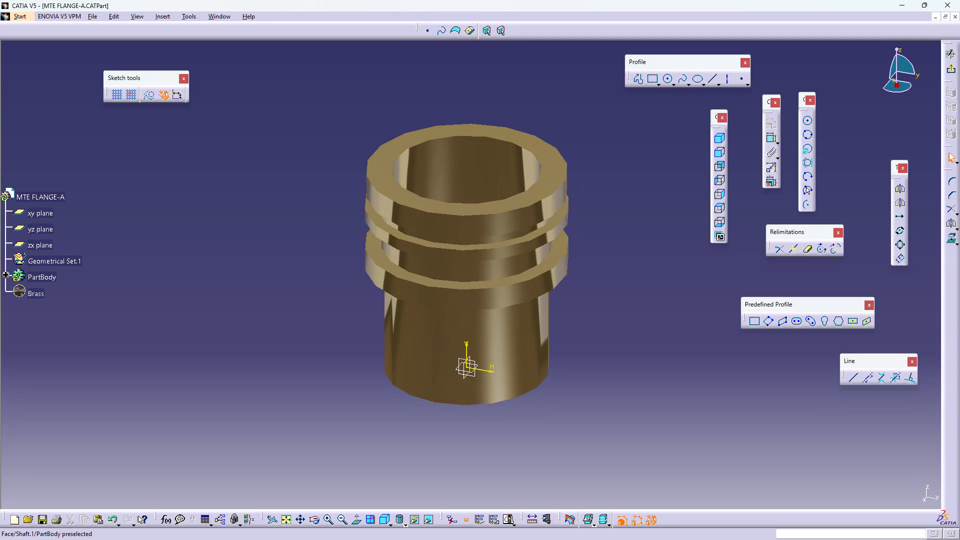
pyautogui.moveTo(675, 382); pyautogui.dragTo(702, 299, button='middle')
pyautogui.moveTo(677, 382); pyautogui.dragTo(702, 299, button='right')
pyautogui.doubleClick(675, 350)
pyautogui.moveTo(643, 340); pyautogui.dragTo(641, 356, button='middle')
pyautogui.moveTo(641, 372); pyautogui.dragTo(638, 427, button='right')
pyautogui.moveTo(641, 356); pyautogui.dragTo(638, 427, button='middle')
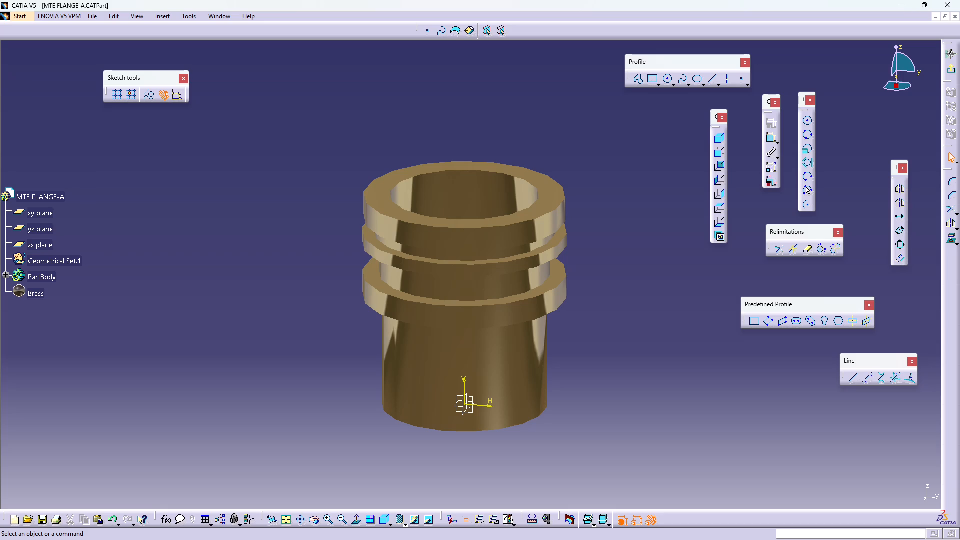
pyautogui.scroll(5, 626, 349)
pyautogui.scroll(-6, 621, 353)
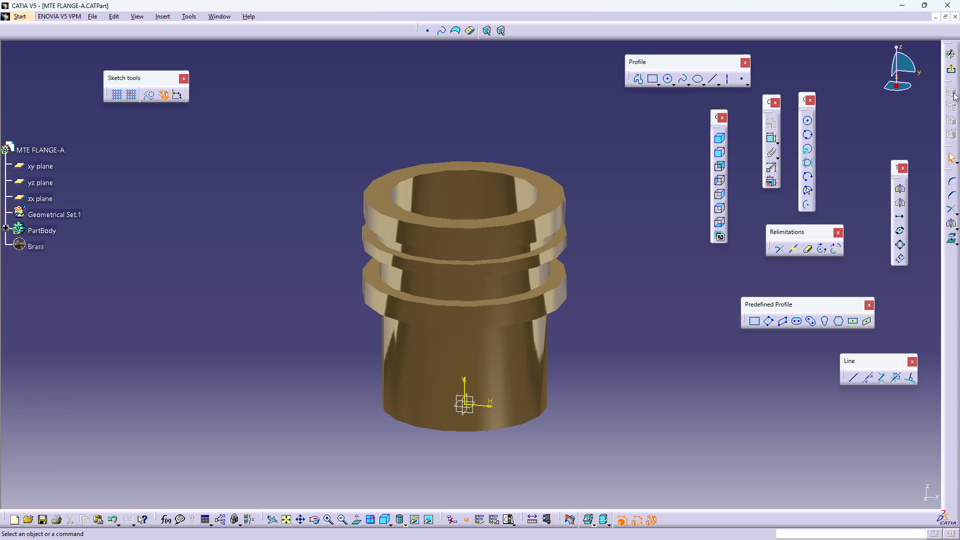
pyautogui.click(947, 65)
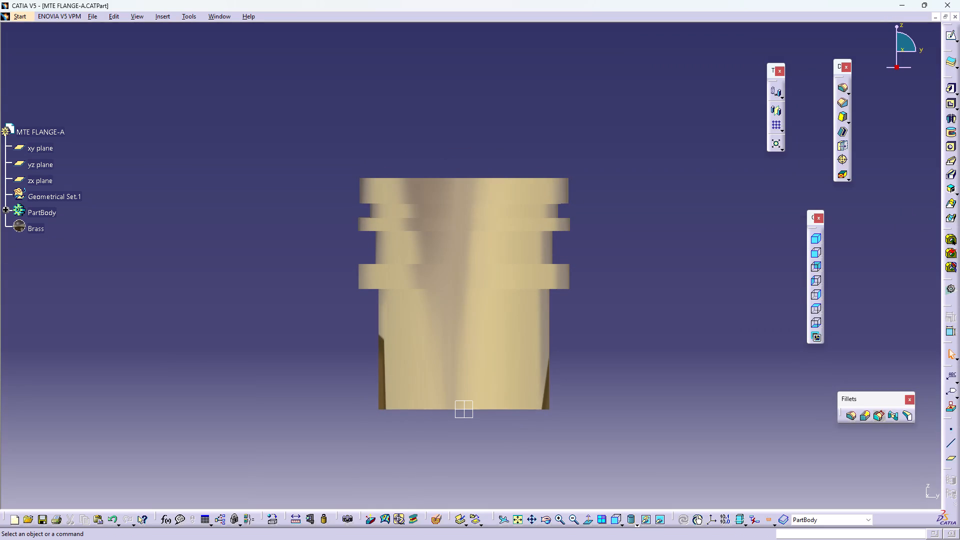
# Open a new sketch on the flange's top ring-shaped face.
pyautogui.moveTo(640, 168); pyautogui.dragTo(606, 378, button='middle')
pyautogui.moveTo(641, 186); pyautogui.dragTo(606, 377, button='right')
pyautogui.click(949, 34)
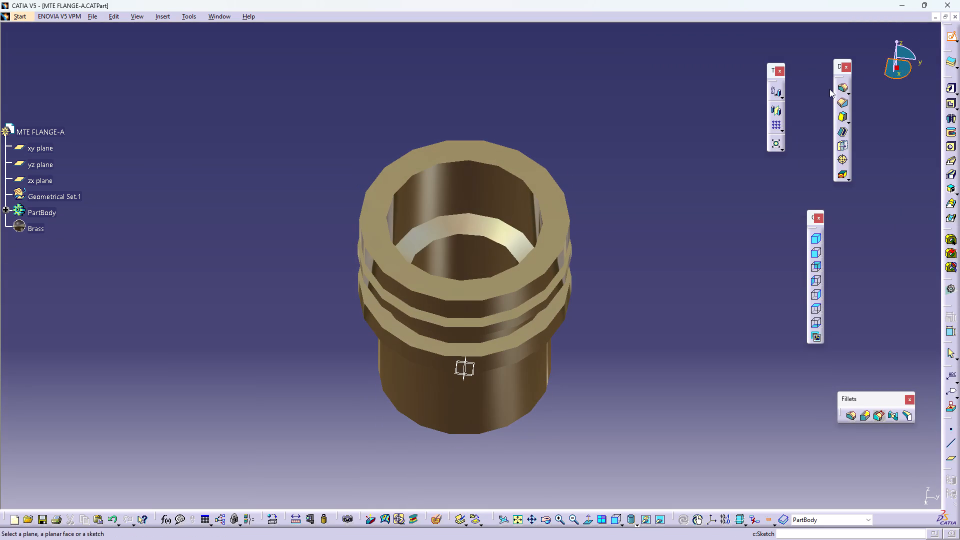
pyautogui.click(558, 207)
pyautogui.moveTo(571, 214); pyautogui.dragTo(577, 184, button='middle')
pyautogui.rightClick(571, 214)
pyautogui.moveTo(556, 190); pyautogui.dragTo(621, 187, button='middle')
pyautogui.doubleClick(633, 173)
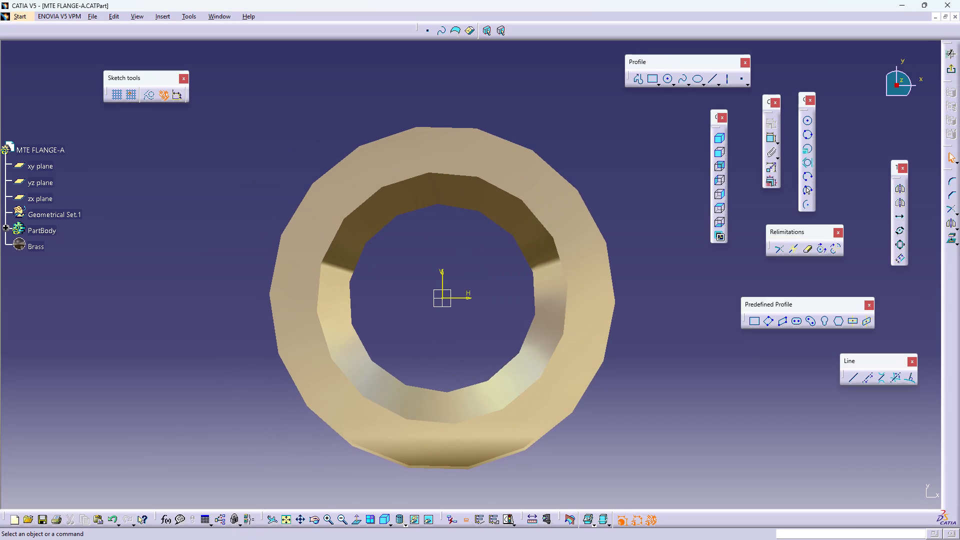
# Sketch a rectangle about 8.3 mm wide over the ring, above the sketch origin and reaching past its outer edge.
pyautogui.click(649, 82)
pyautogui.click(390, 114)
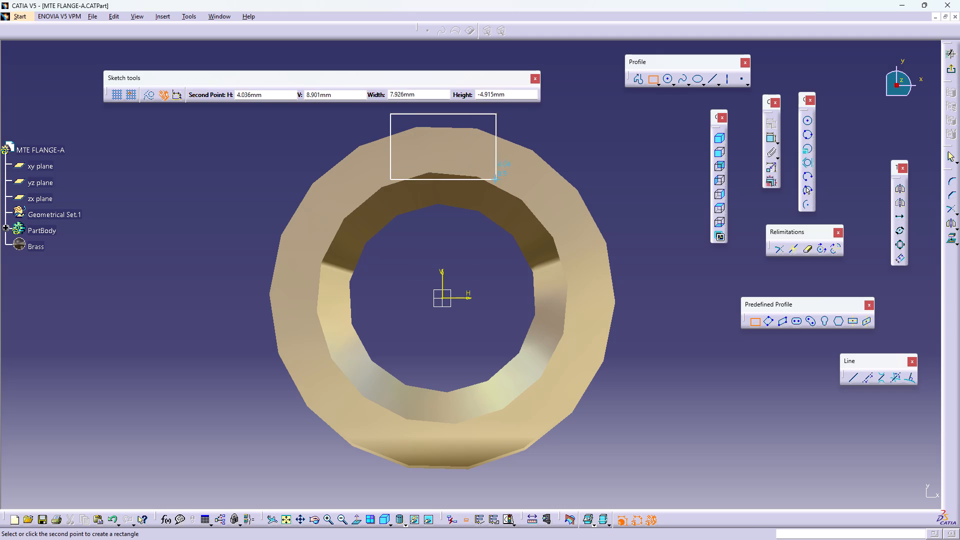
pyautogui.click(502, 190)
pyautogui.click(605, 128)
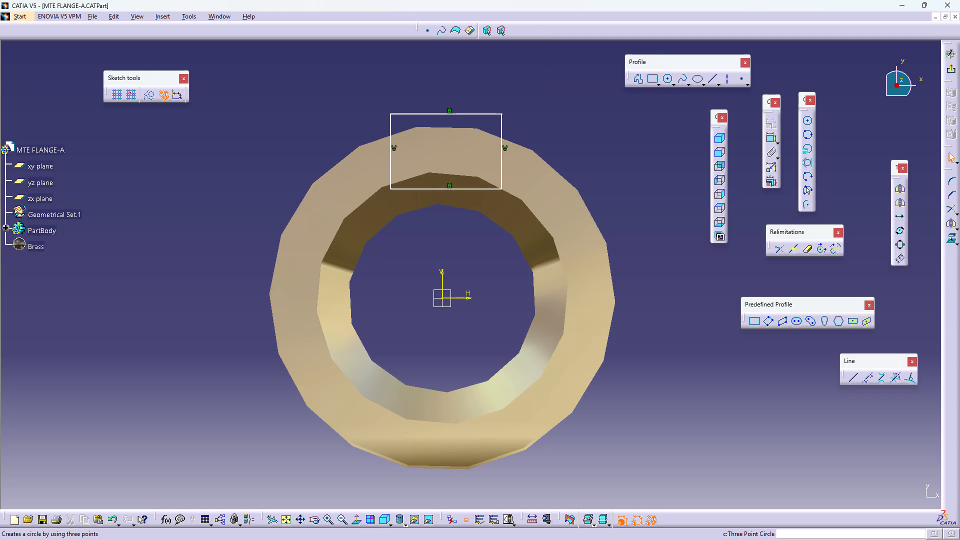
# Dimension the rectangle's right side 3 mm from the vertical axis and its overall width as 6 mm.
pyautogui.doubleClick(769, 139)
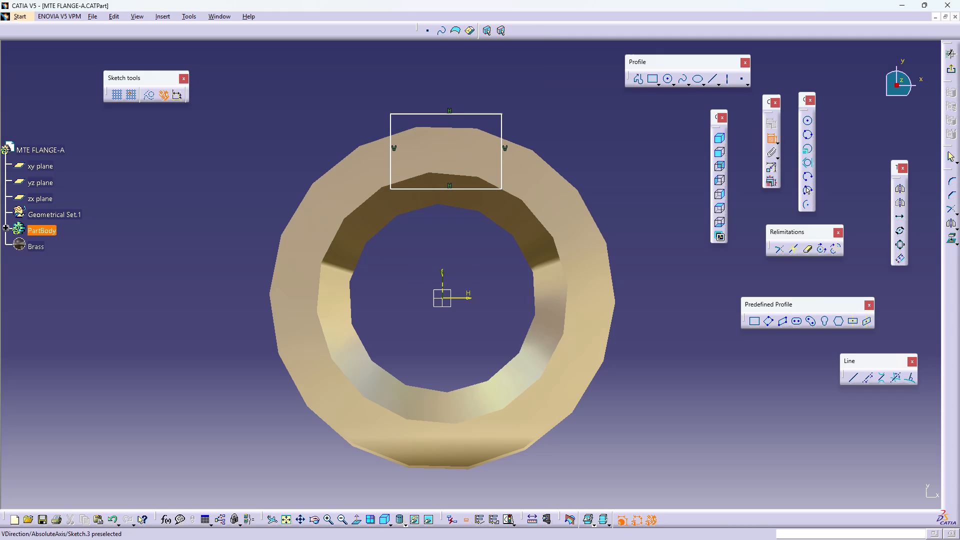
pyautogui.click(442, 275)
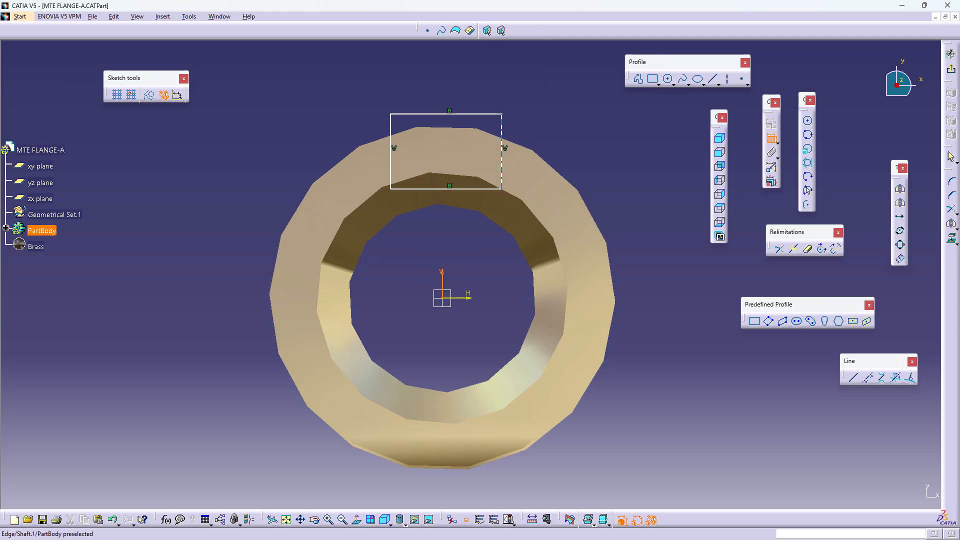
pyautogui.click(503, 145)
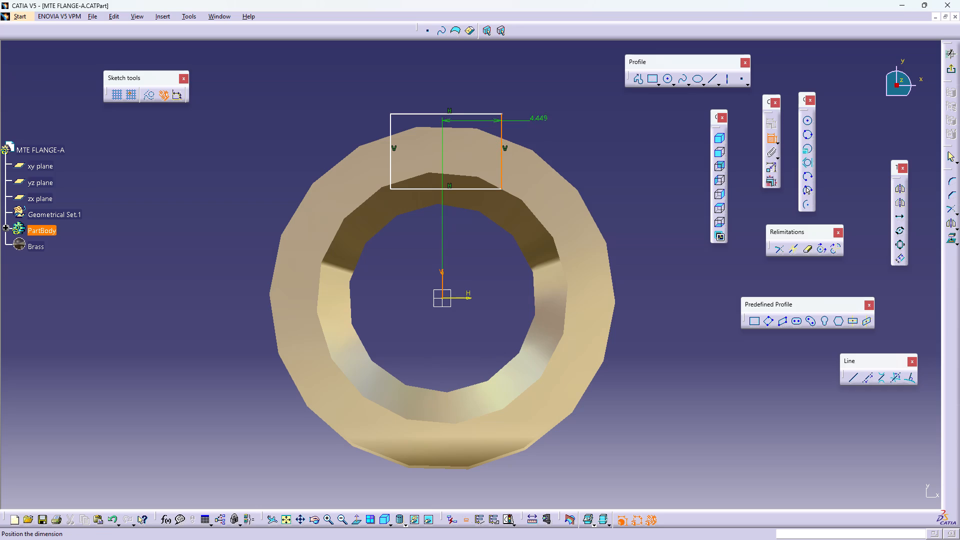
pyautogui.tripleClick(541, 120)
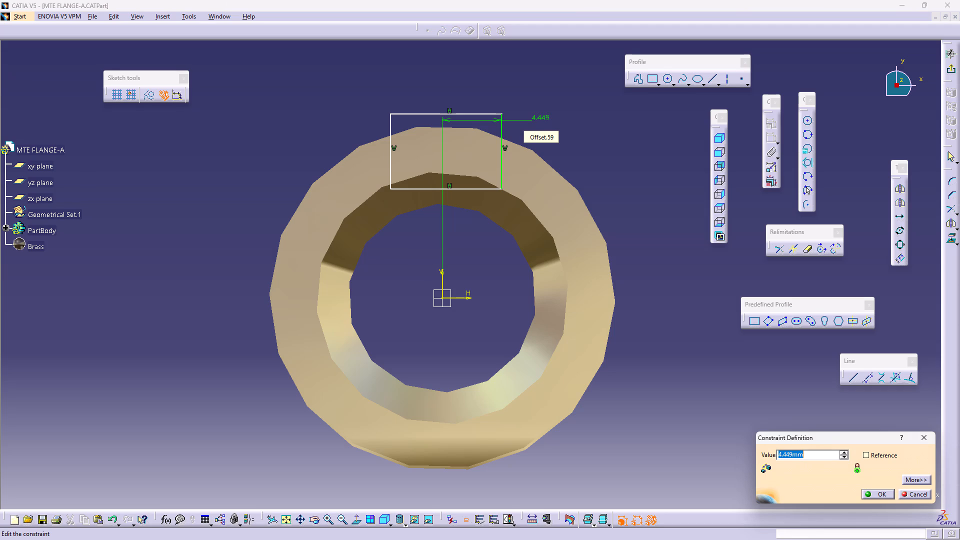
pyautogui.press('3')
pyautogui.press('Return')
pyautogui.click(443, 115)
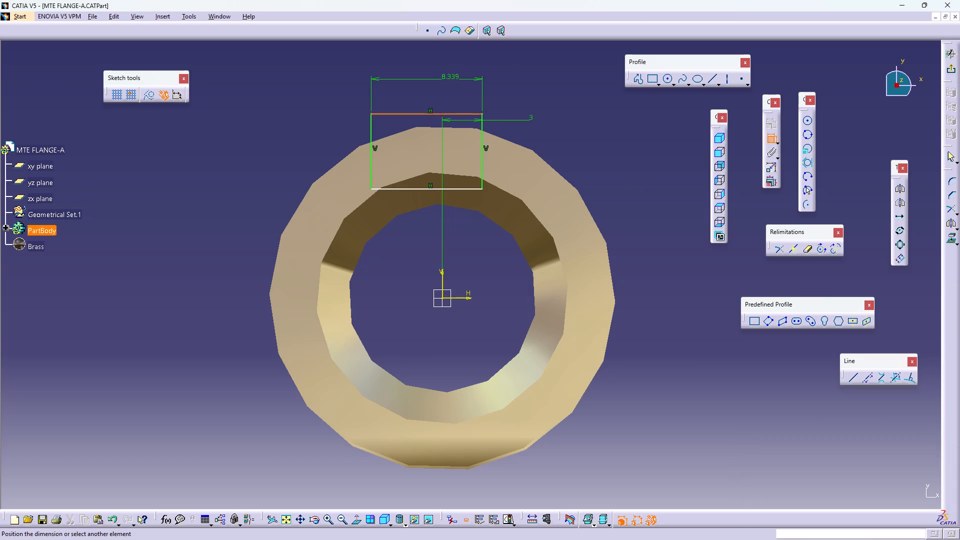
pyautogui.tripleClick(450, 77)
pyautogui.press('6')
pyautogui.press('Return')
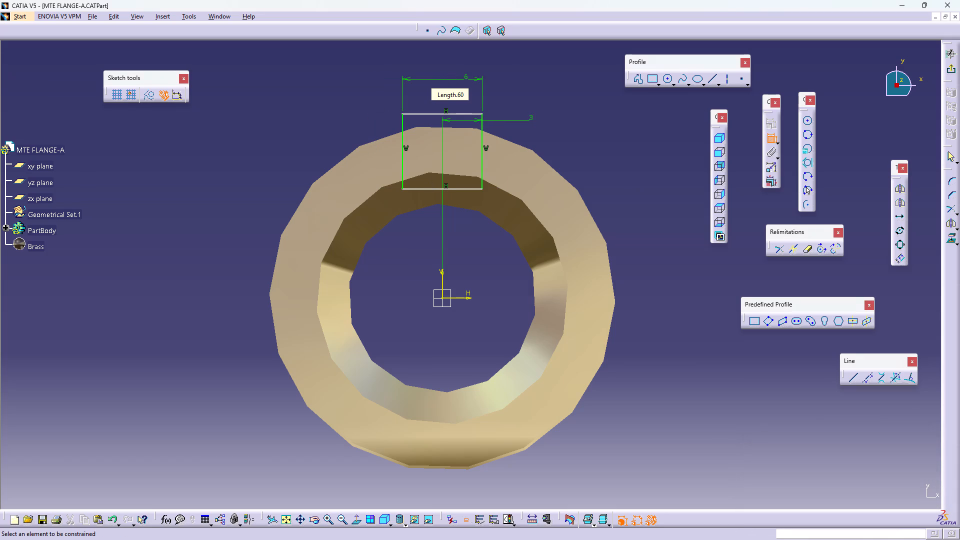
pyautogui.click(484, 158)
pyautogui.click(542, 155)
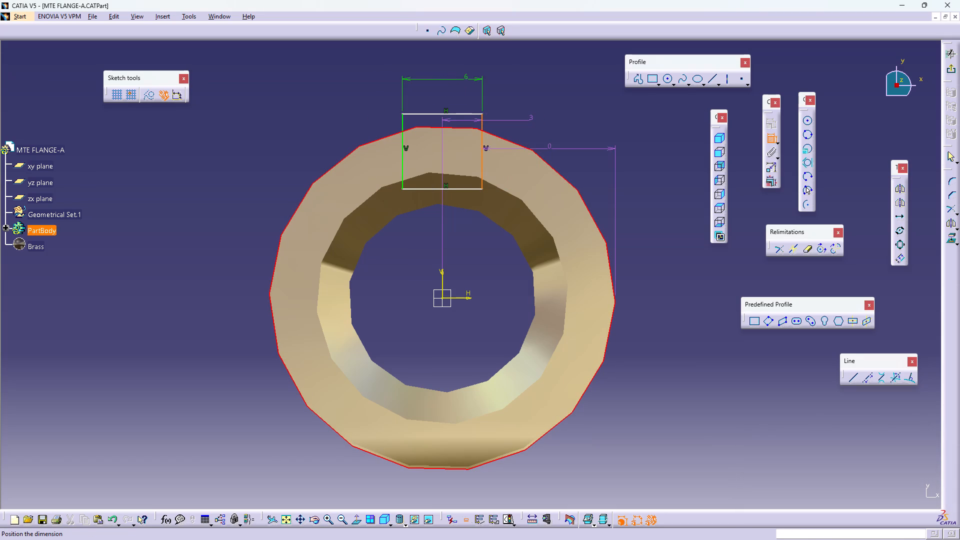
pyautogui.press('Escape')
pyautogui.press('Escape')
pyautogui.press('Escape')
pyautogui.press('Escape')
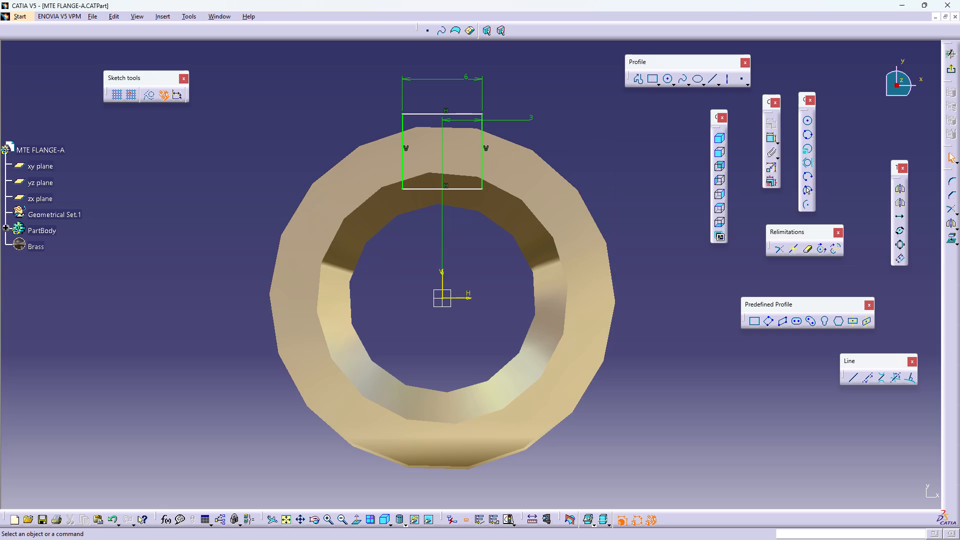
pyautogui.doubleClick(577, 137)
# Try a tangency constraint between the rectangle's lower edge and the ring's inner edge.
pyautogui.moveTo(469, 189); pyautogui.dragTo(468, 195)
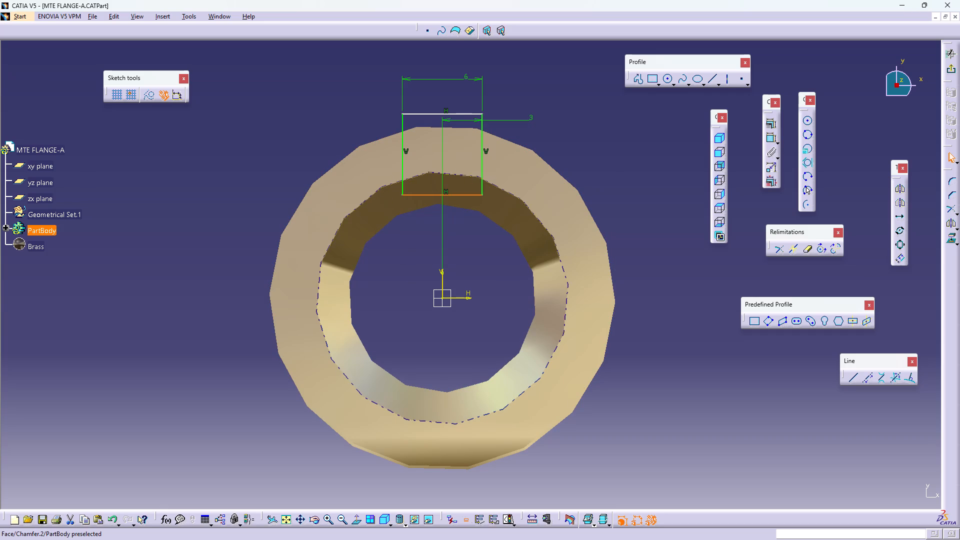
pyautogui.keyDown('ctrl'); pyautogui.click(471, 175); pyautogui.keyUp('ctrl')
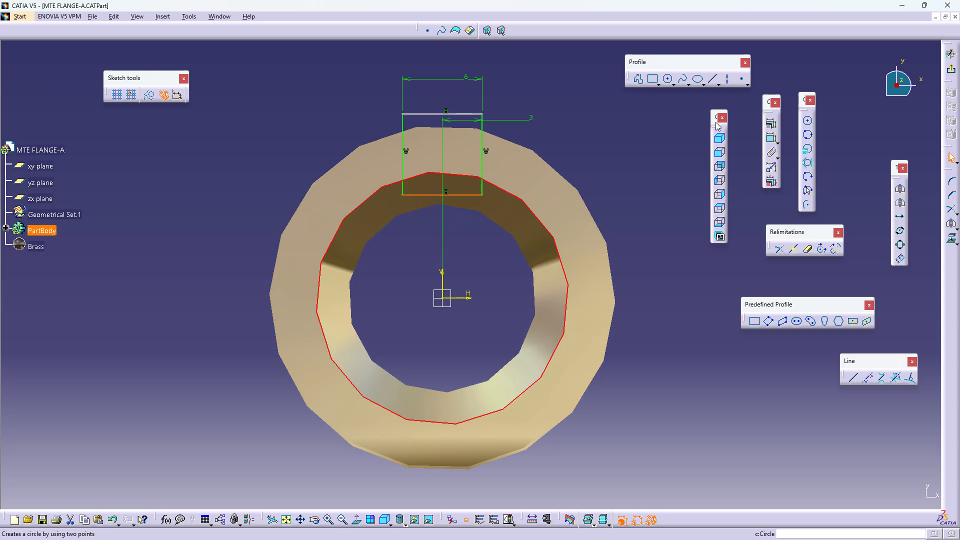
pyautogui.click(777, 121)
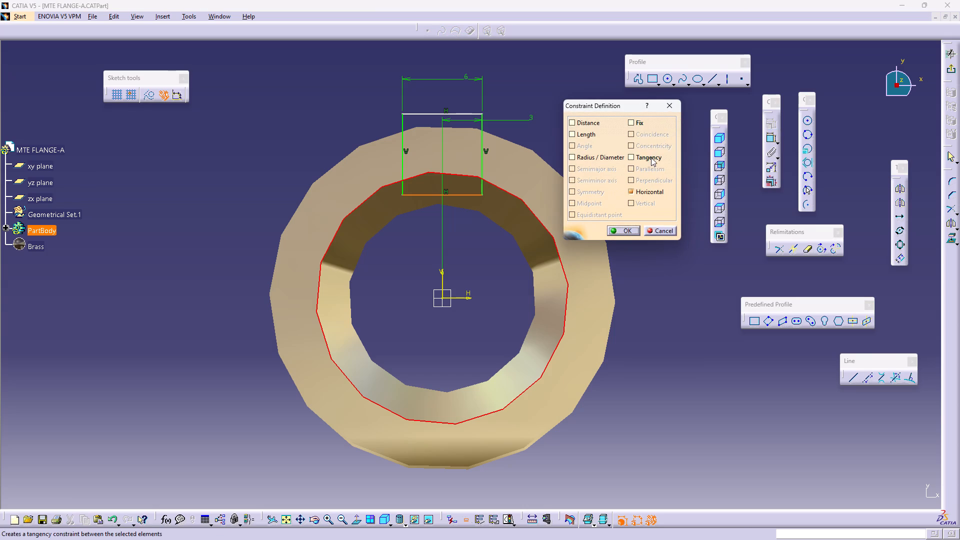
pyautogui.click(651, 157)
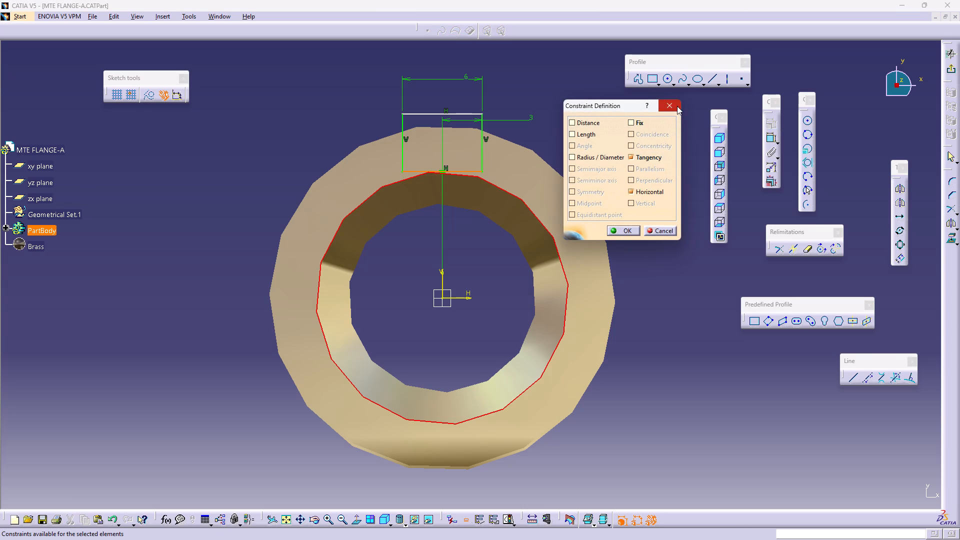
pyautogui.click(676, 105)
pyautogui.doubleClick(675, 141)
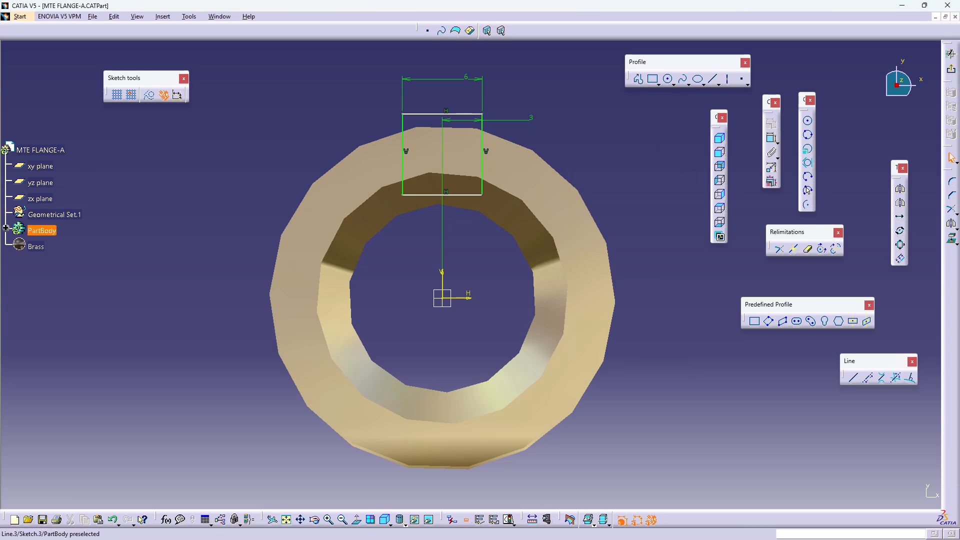
# Make the rectangle's lower-right corner coincident with the ring's inner edge.
pyautogui.click(481, 195)
pyautogui.keyDown('ctrl'); pyautogui.click(493, 184); pyautogui.keyUp('ctrl')
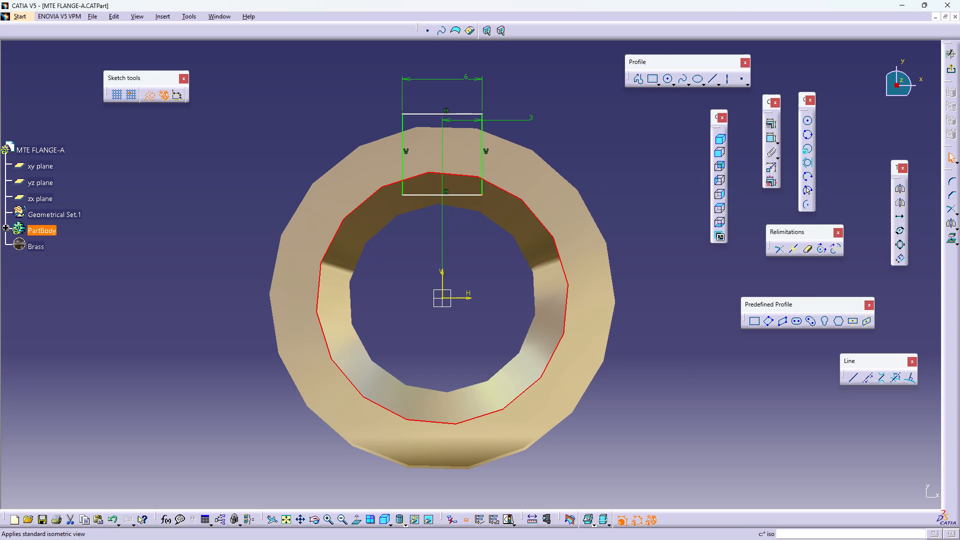
pyautogui.click(770, 122)
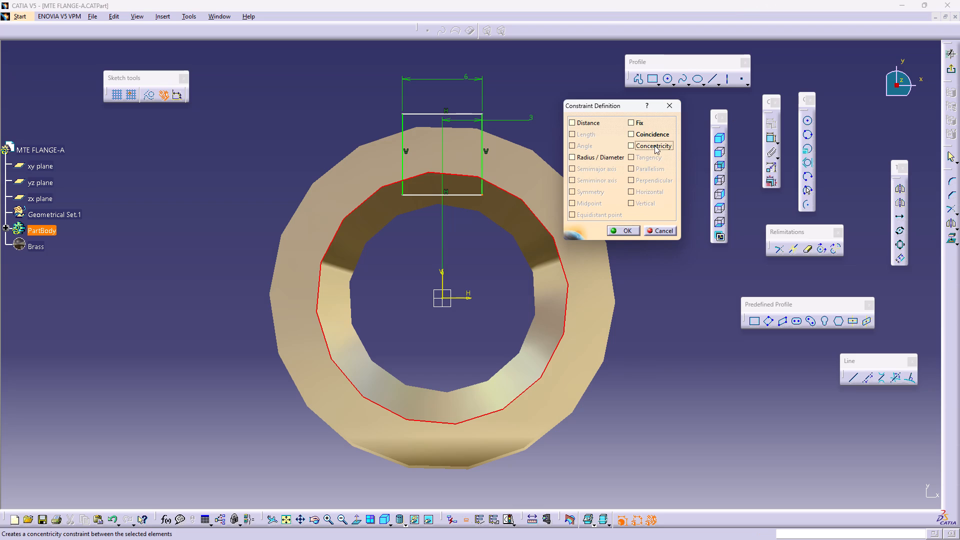
pyautogui.click(654, 145)
pyautogui.click(654, 145)
pyautogui.click(650, 136)
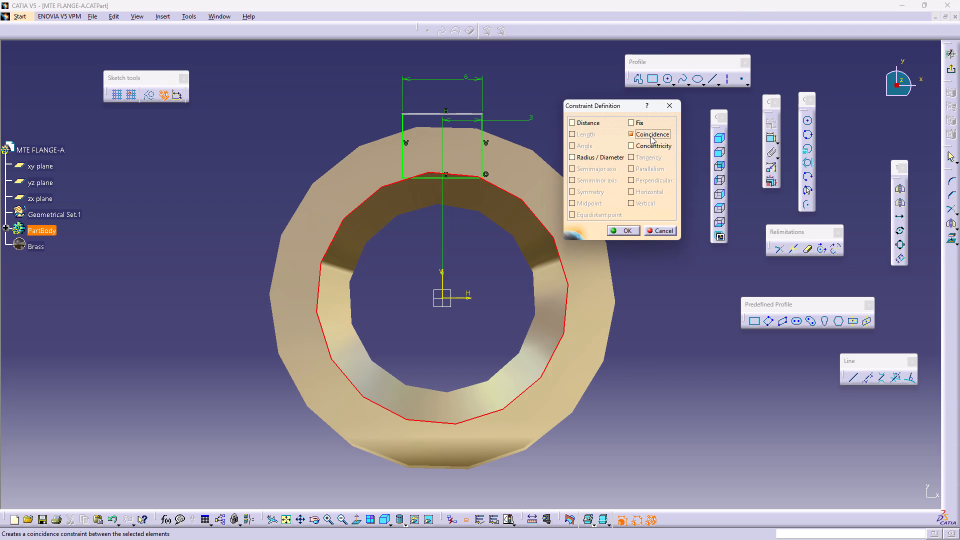
pyautogui.click(621, 230)
pyautogui.click(669, 257)
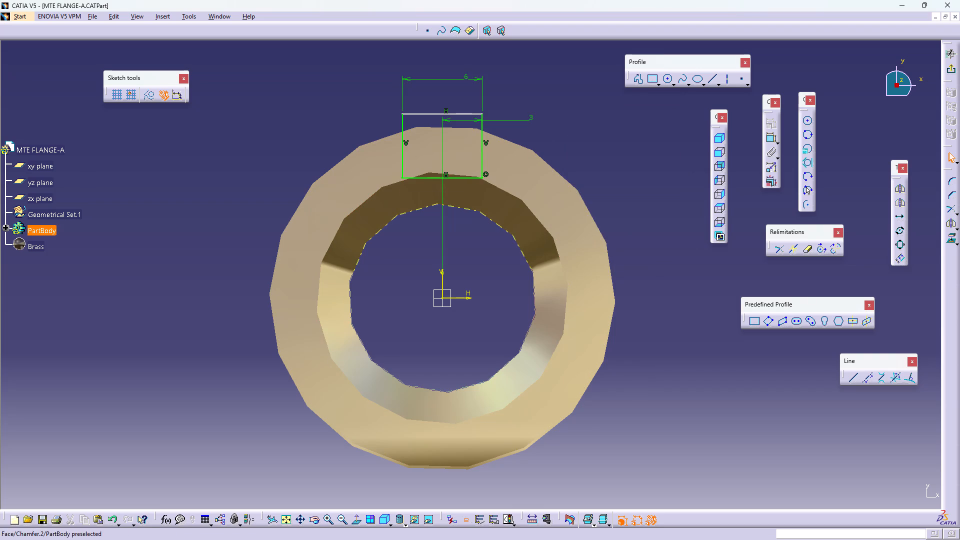
# Check the rectangle's remaining freedom and make its upper-left corner coincident with the flange's outer edge.
pyautogui.moveTo(401, 176); pyautogui.dragTo(408, 189)
pyautogui.doubleClick(584, 128)
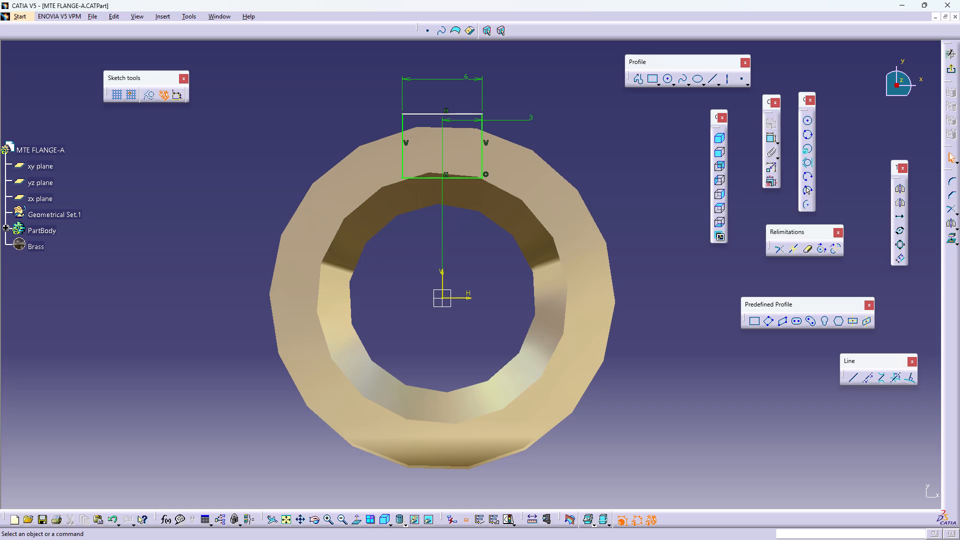
pyautogui.moveTo(481, 147); pyautogui.dragTo(516, 176)
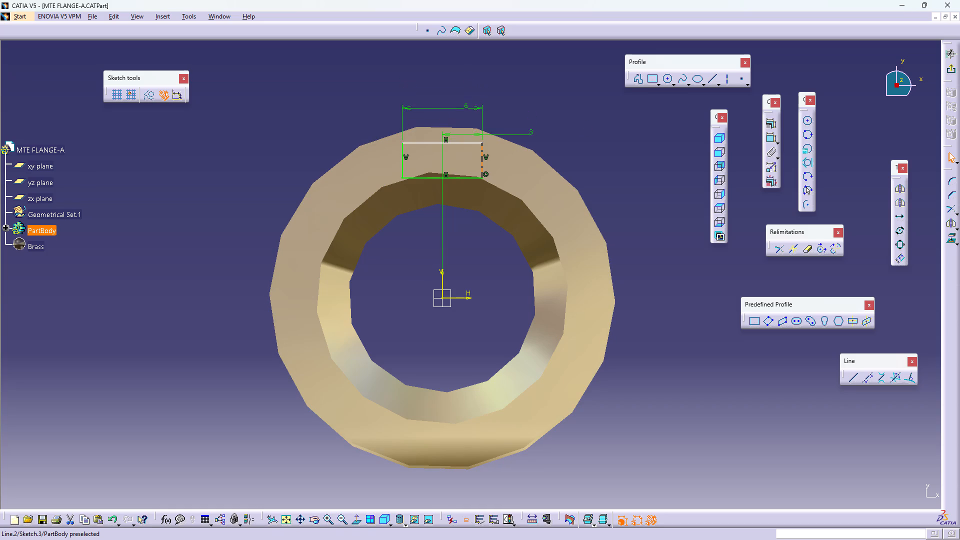
pyautogui.moveTo(516, 176); pyautogui.dragTo(510, 151)
pyautogui.click(457, 98)
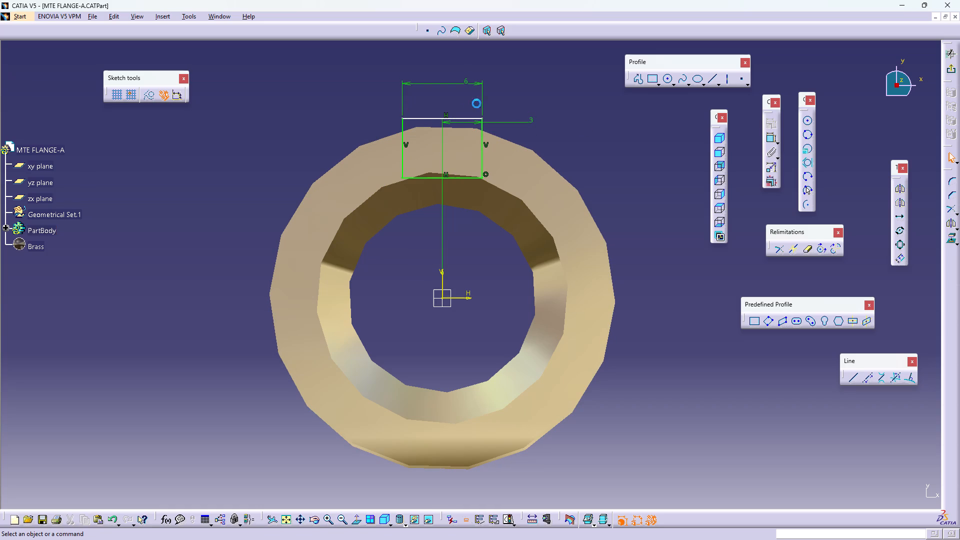
pyautogui.click(402, 117)
pyautogui.keyDown('ctrl'); pyautogui.click(424, 125); pyautogui.keyUp('ctrl')
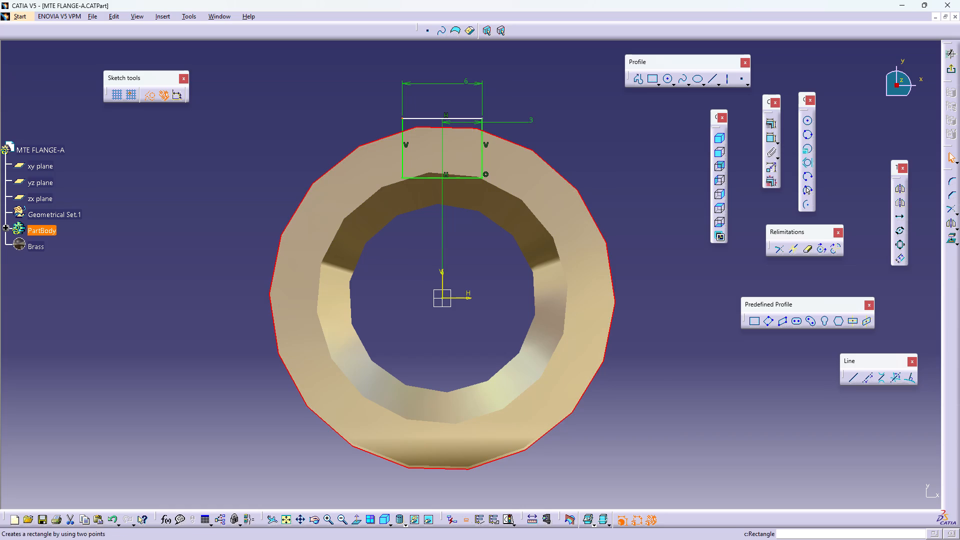
pyautogui.click(771, 124)
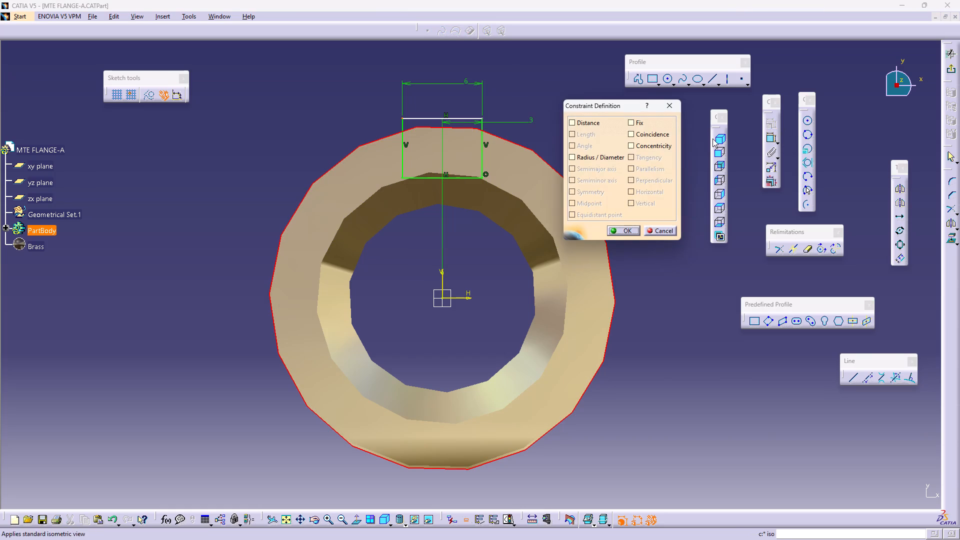
pyautogui.click(664, 134)
pyautogui.click(623, 230)
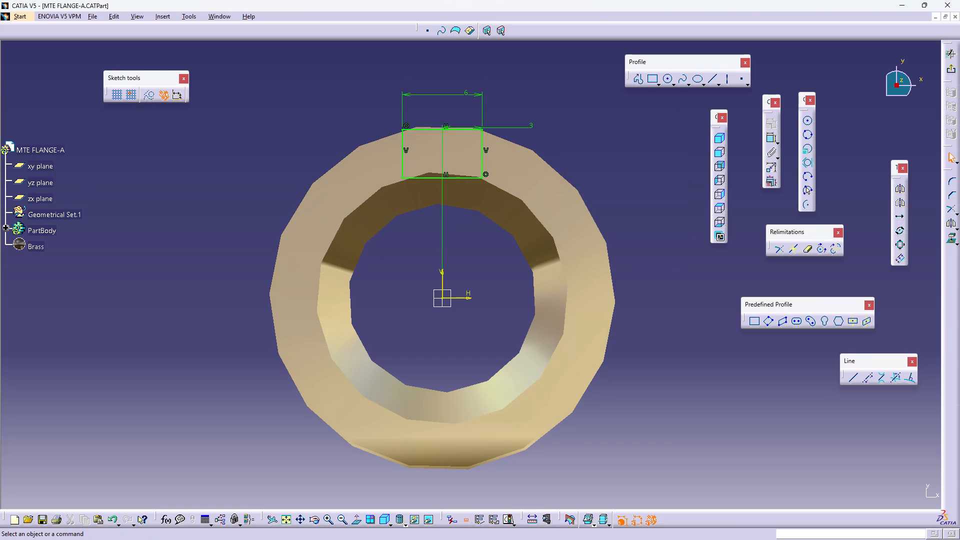
pyautogui.click(573, 126)
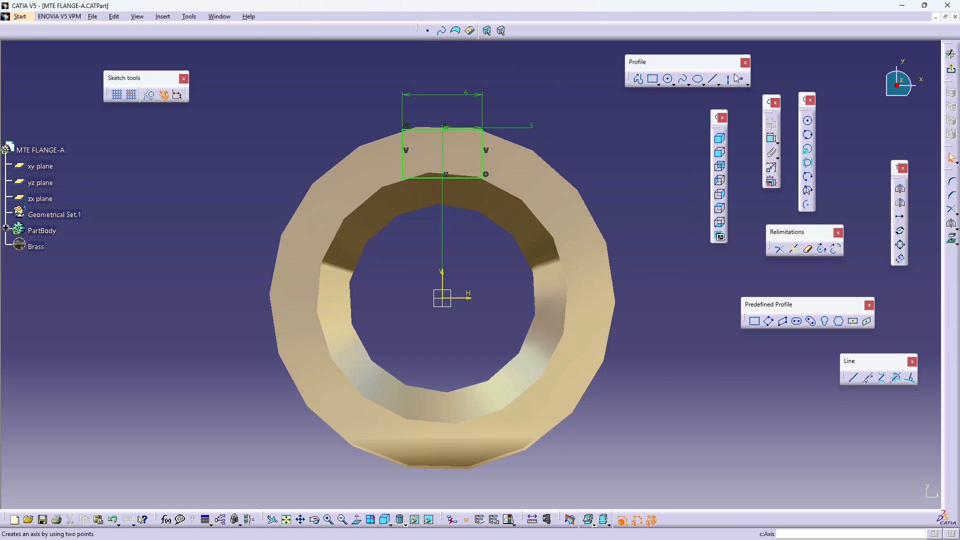
# Add a reference dimension for the rectangle's height, placed to the right of the profile.
pyautogui.click(770, 136)
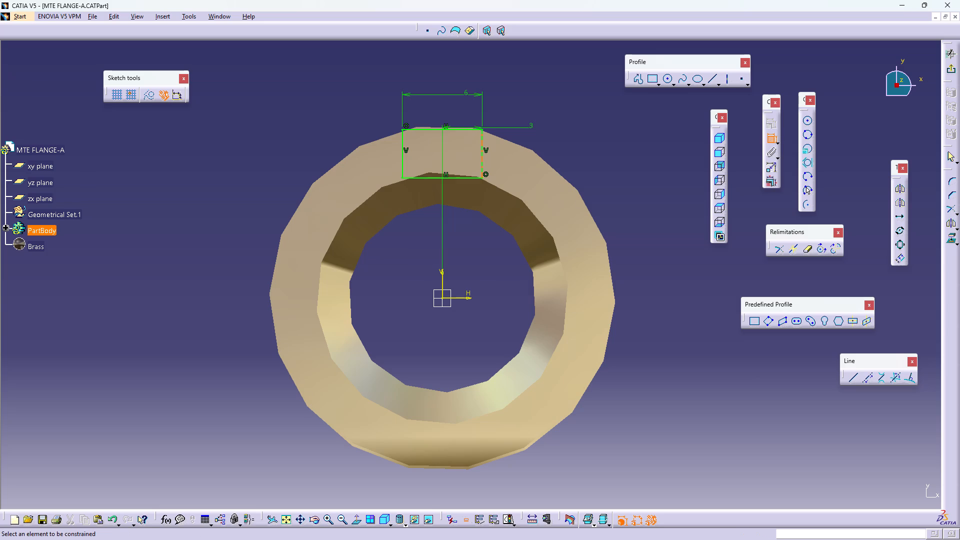
pyautogui.click(482, 159)
pyautogui.rightClick(592, 102)
pyautogui.click(604, 114)
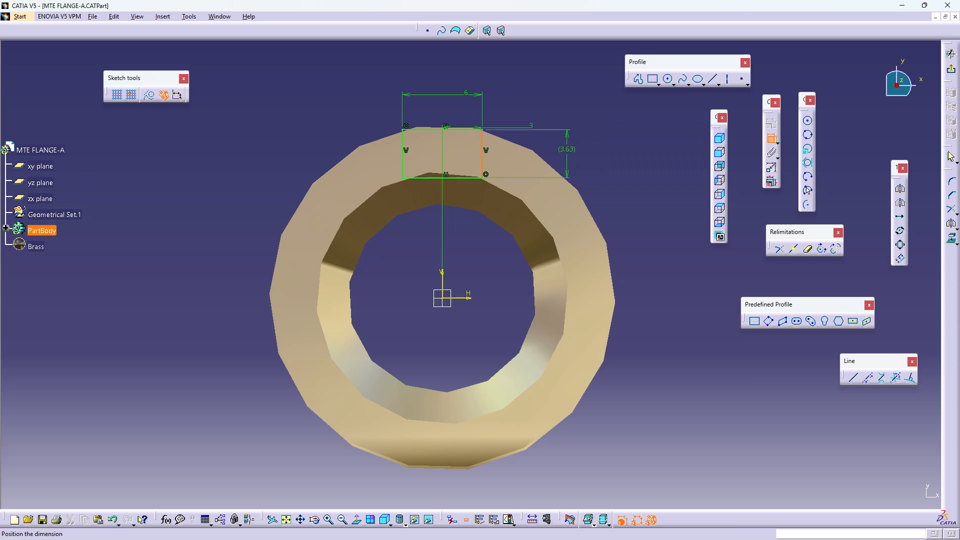
pyautogui.click(566, 152)
pyautogui.doubleClick(615, 134)
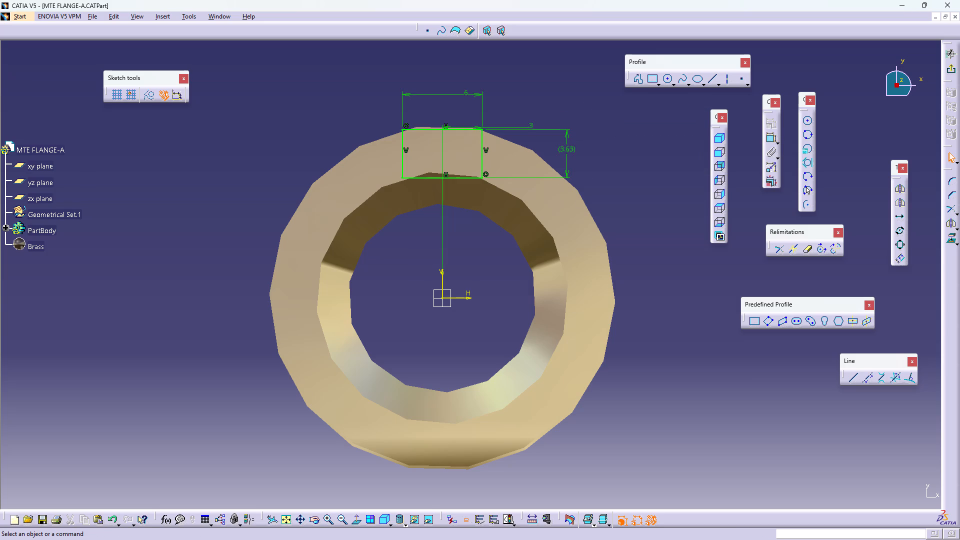
# Reposition the 3 mm offset dimension above the rectangle with its text just beyond the dimension line.
pyautogui.moveTo(477, 126); pyautogui.dragTo(472, 105)
pyautogui.moveTo(528, 104); pyautogui.dragTo(509, 108)
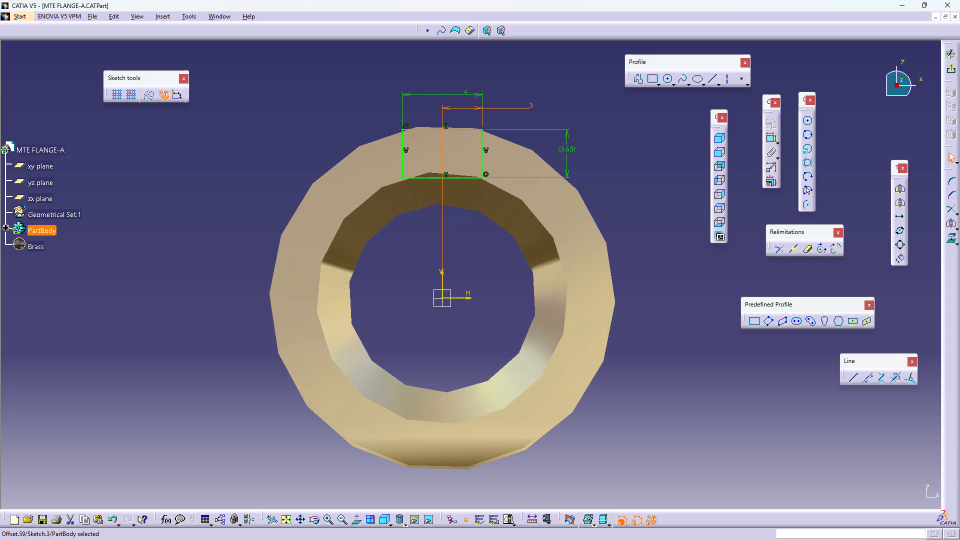
pyautogui.moveTo(509, 108); pyautogui.dragTo(508, 108)
pyautogui.moveTo(533, 105); pyautogui.dragTo(502, 105)
pyautogui.click(543, 93)
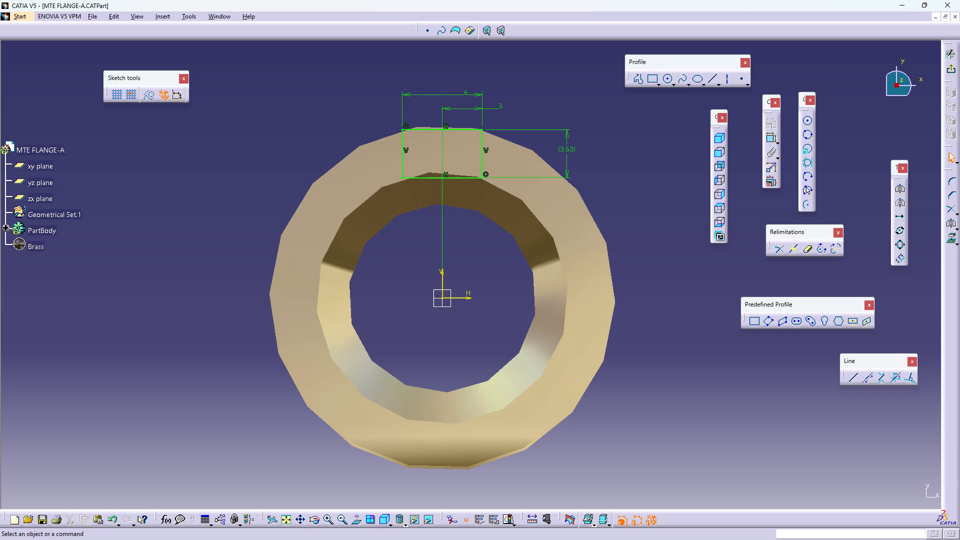
pyautogui.moveTo(559, 92); pyautogui.dragTo(557, 71, button='middle')
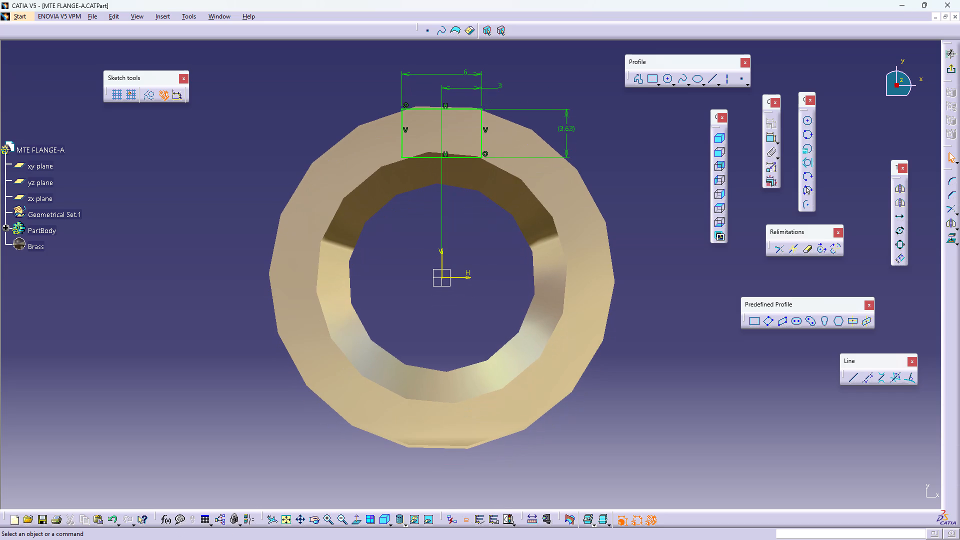
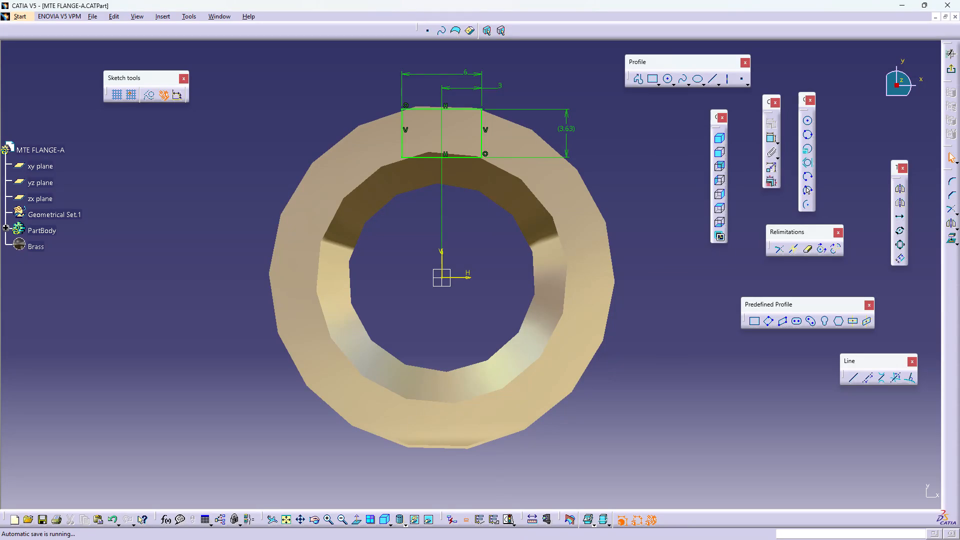
# Finish the rectangle sketch and cut it into the flange's top ring as a 1.3 mm deep pocket.
pyautogui.click(948, 68)
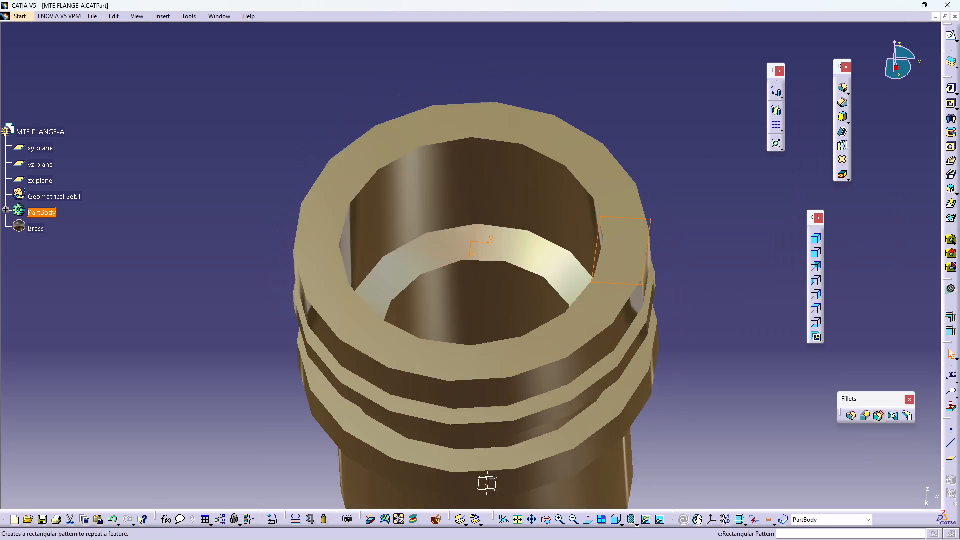
pyautogui.moveTo(692, 186); pyautogui.dragTo(661, 134, button='middle')
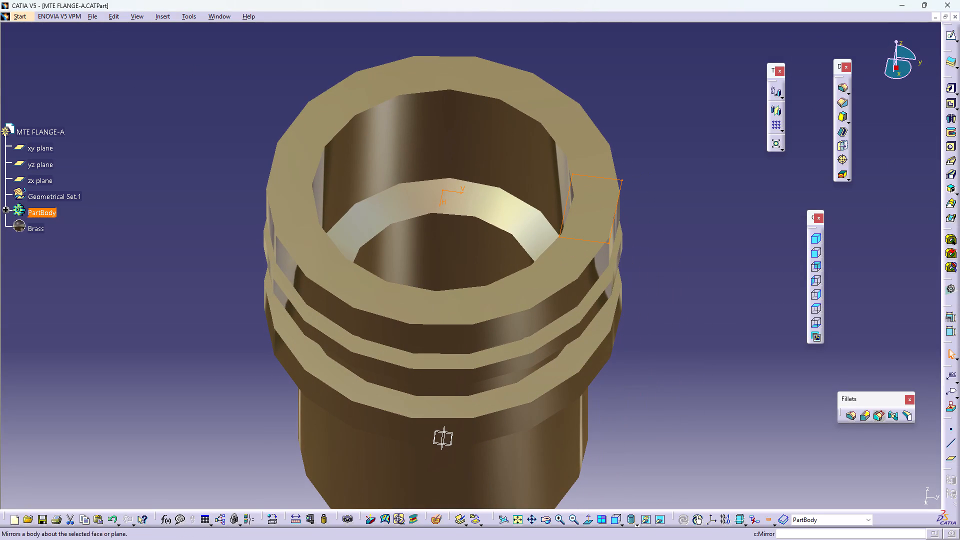
pyautogui.click(952, 103)
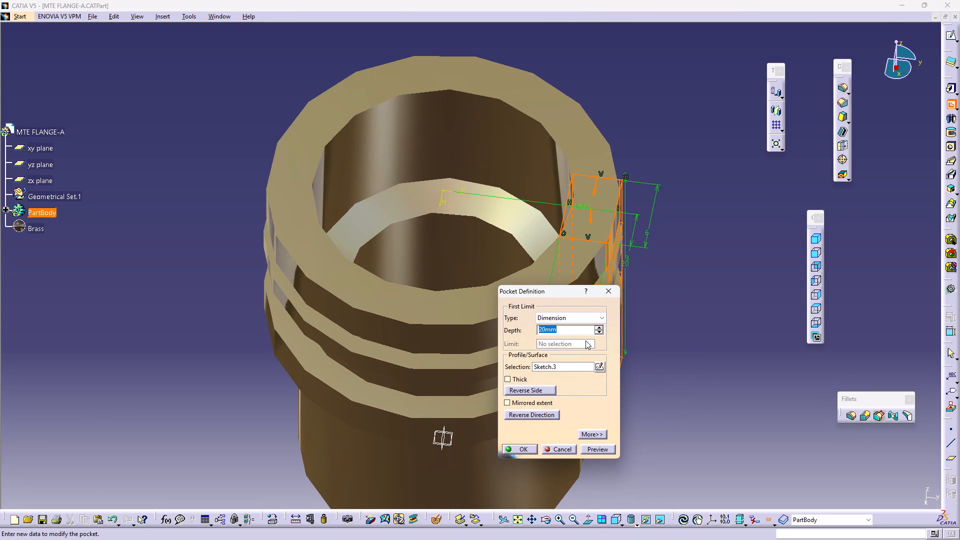
pyautogui.write('1.3')
pyautogui.press('Return')
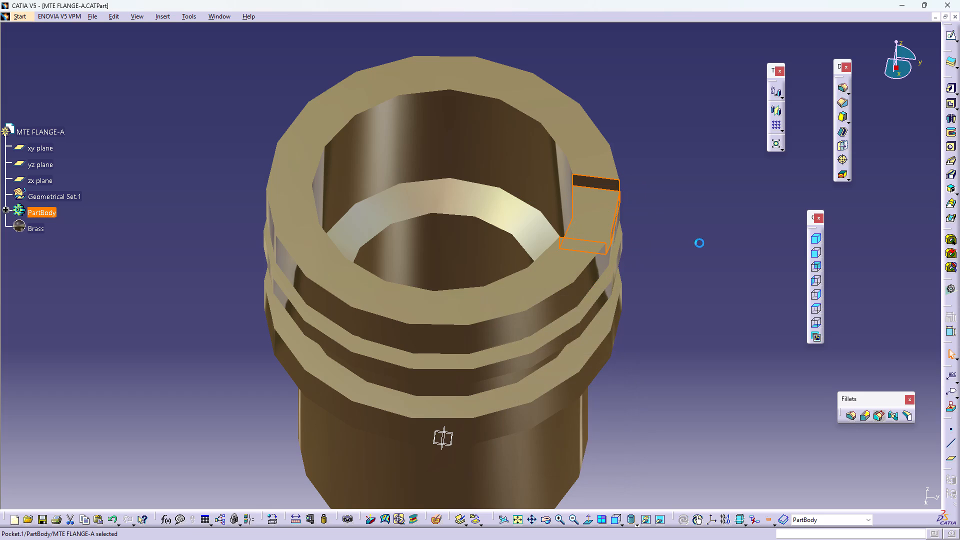
# In the pocket's sketch, remove the upper-left corner's coincidence with the outer edge and stretch the rectangle outward to about 4.03 mm high.
pyautogui.click(699, 243)
pyautogui.moveTo(698, 243); pyautogui.dragTo(456, 129, button='middle')
pyautogui.moveTo(680, 271); pyautogui.dragTo(456, 129, button='right')
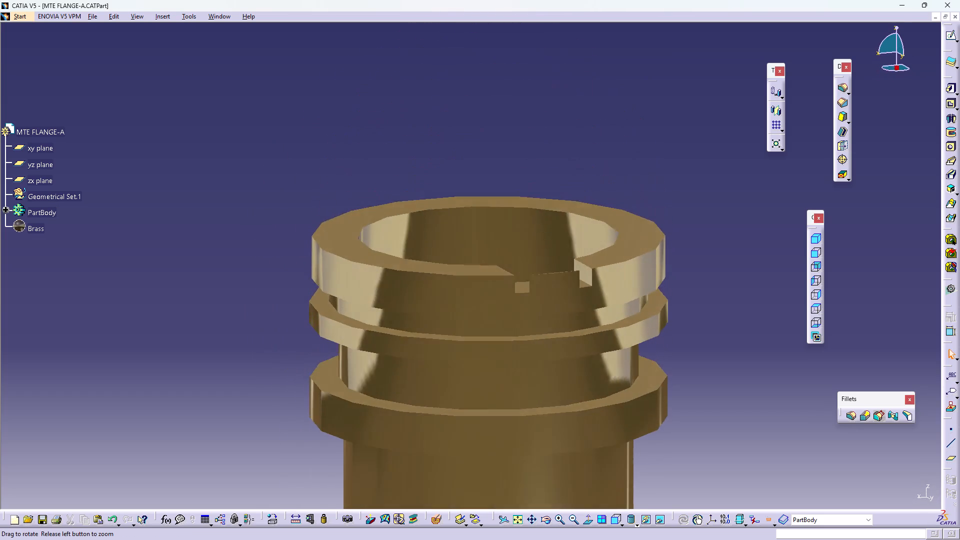
pyautogui.moveTo(456, 129); pyautogui.dragTo(729, 303, button='middle')
pyautogui.moveTo(456, 129); pyautogui.dragTo(729, 302, button='right')
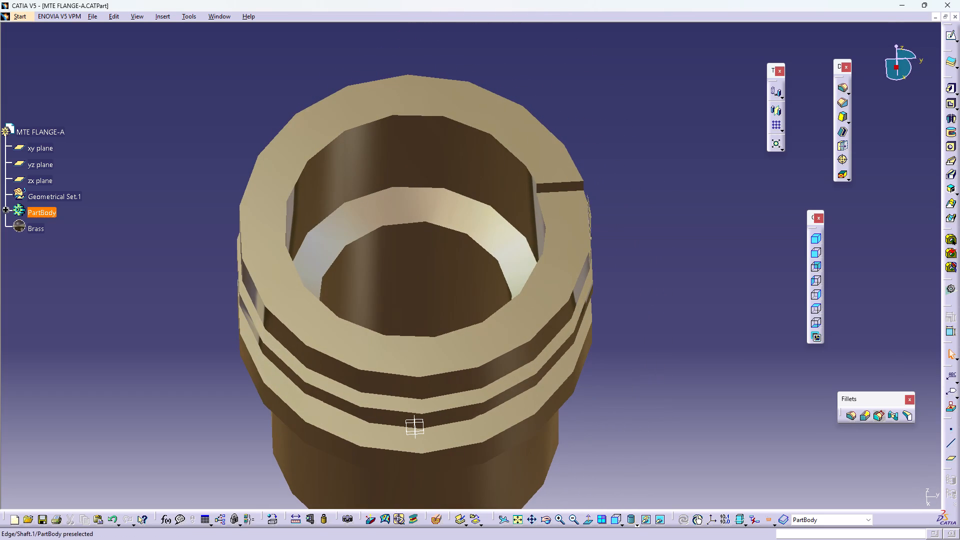
pyautogui.click(575, 223)
pyautogui.doubleClick(575, 223)
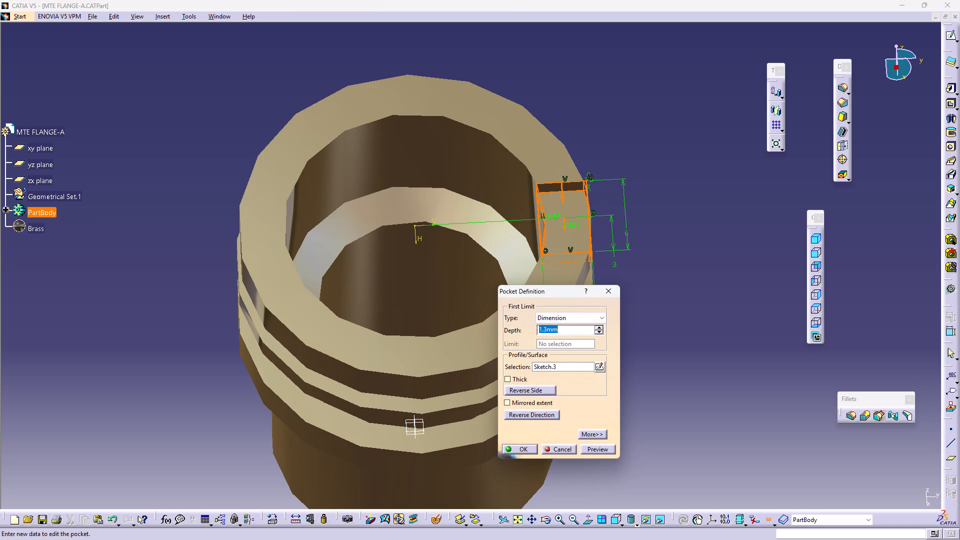
pyautogui.click(599, 368)
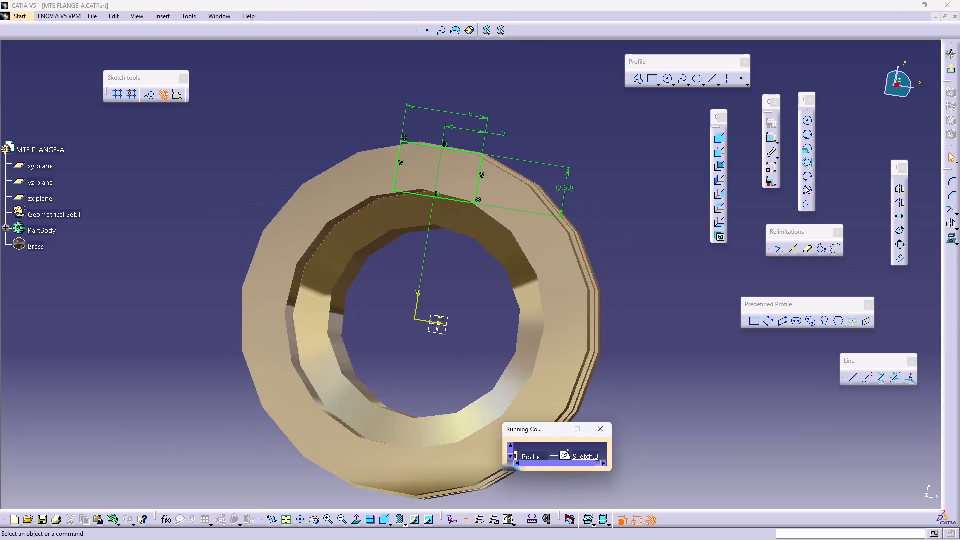
pyautogui.moveTo(512, 231); pyautogui.dragTo(508, 294, button='middle')
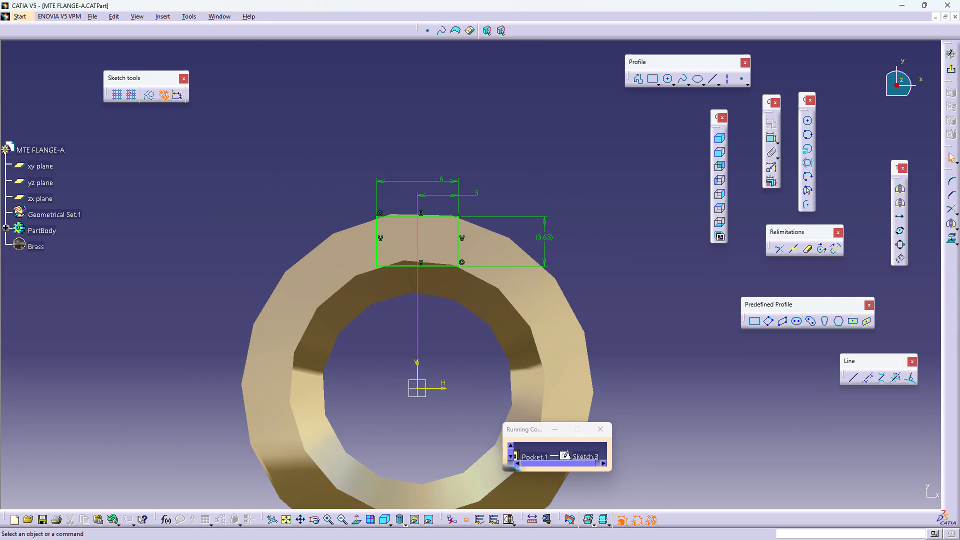
pyautogui.click(379, 211)
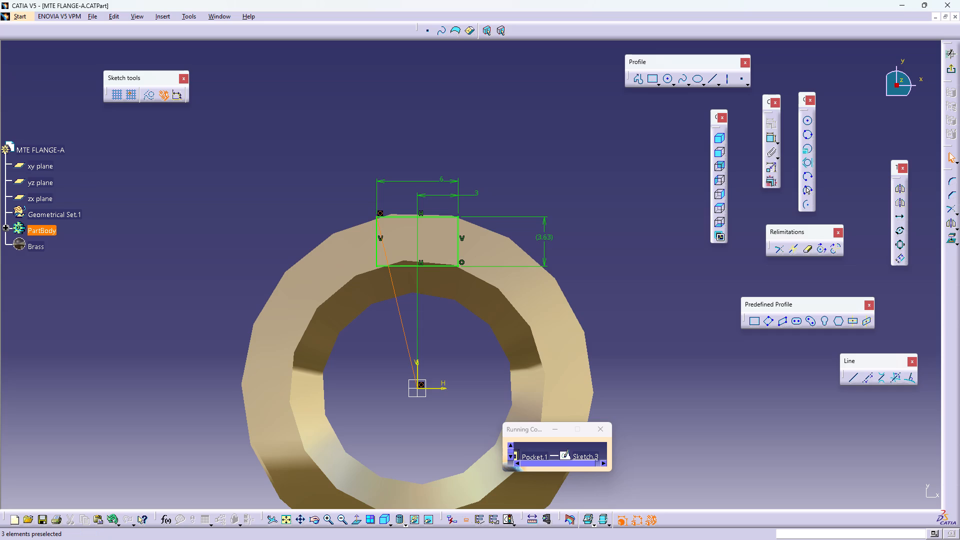
pyautogui.press('Delete')
pyautogui.moveTo(407, 217); pyautogui.dragTo(407, 211)
pyautogui.click(484, 177)
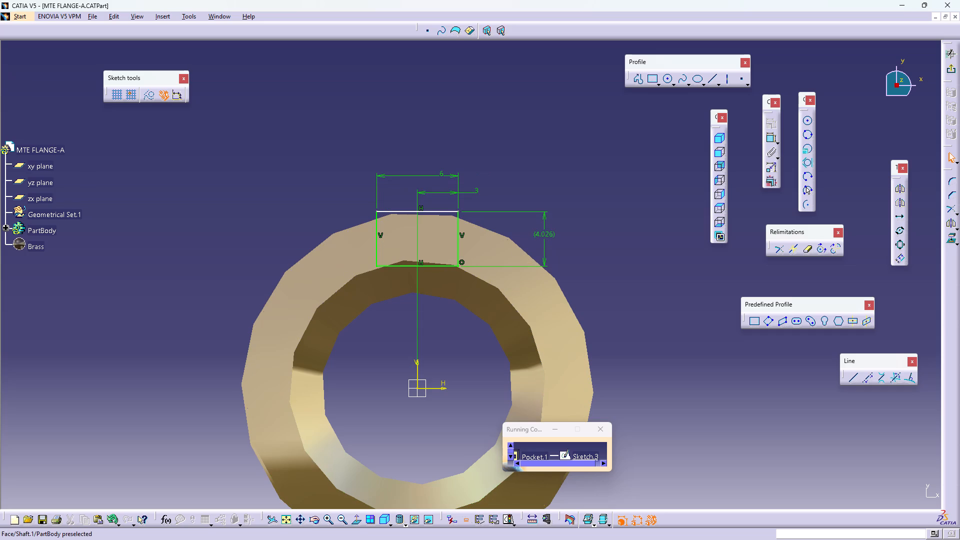
pyautogui.click(949, 68)
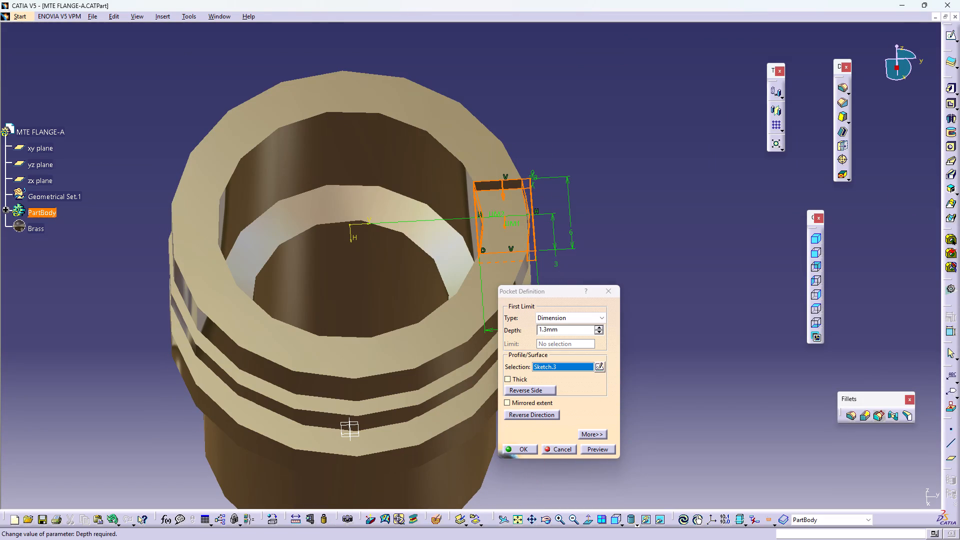
# Set the pocket's depth to 1.9 mm.
pyautogui.click(545, 329)
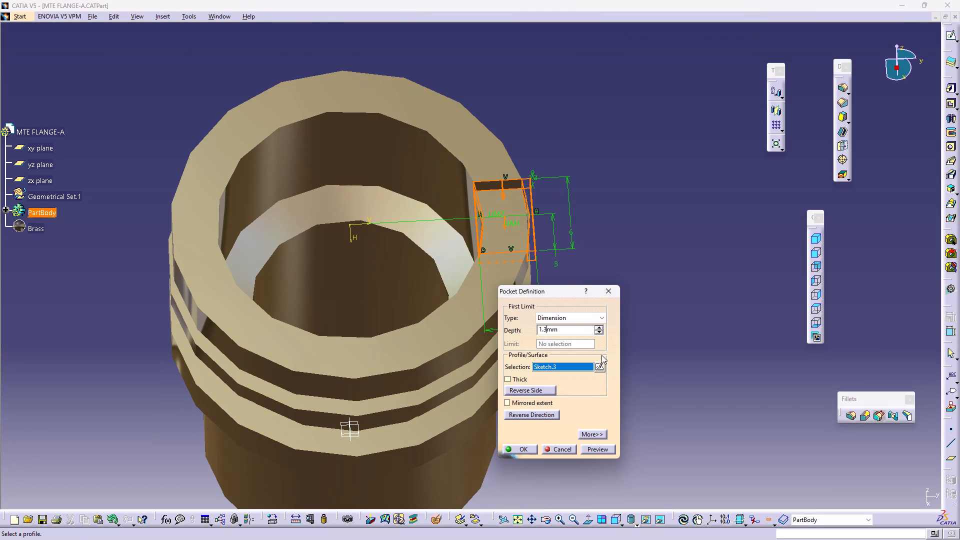
pyautogui.press('BackSpace')
pyautogui.press('9')
pyautogui.press('Return')
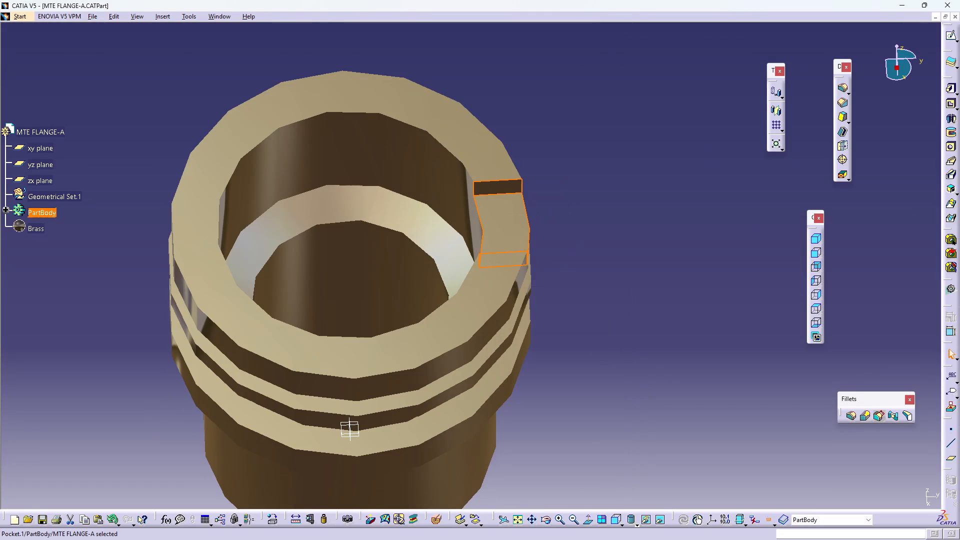
# Examine the notch in the top ring from several angles, including its open outer side and floor.
pyautogui.click(639, 237)
pyautogui.scroll(1, 636, 268)
pyautogui.moveTo(636, 268); pyautogui.dragTo(617, 289, button='middle')
pyautogui.moveTo(634, 274); pyautogui.dragTo(617, 289, button='right')
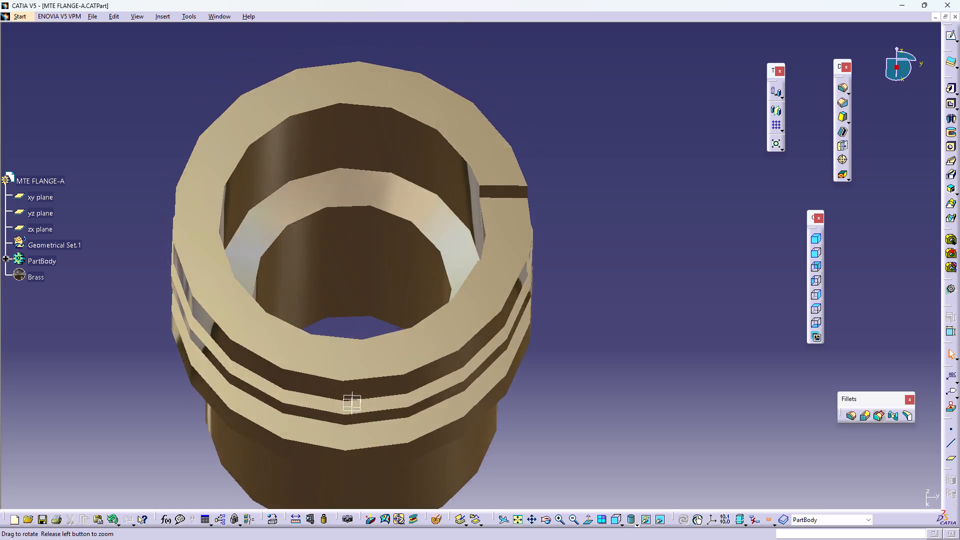
pyautogui.moveTo(617, 289); pyautogui.dragTo(391, 159, button='right')
pyautogui.moveTo(617, 289); pyautogui.dragTo(391, 159, button='middle')
pyautogui.moveTo(618, 351); pyautogui.dragTo(494, 286, button='middle')
pyautogui.moveTo(616, 352); pyautogui.dragTo(494, 286, button='right')
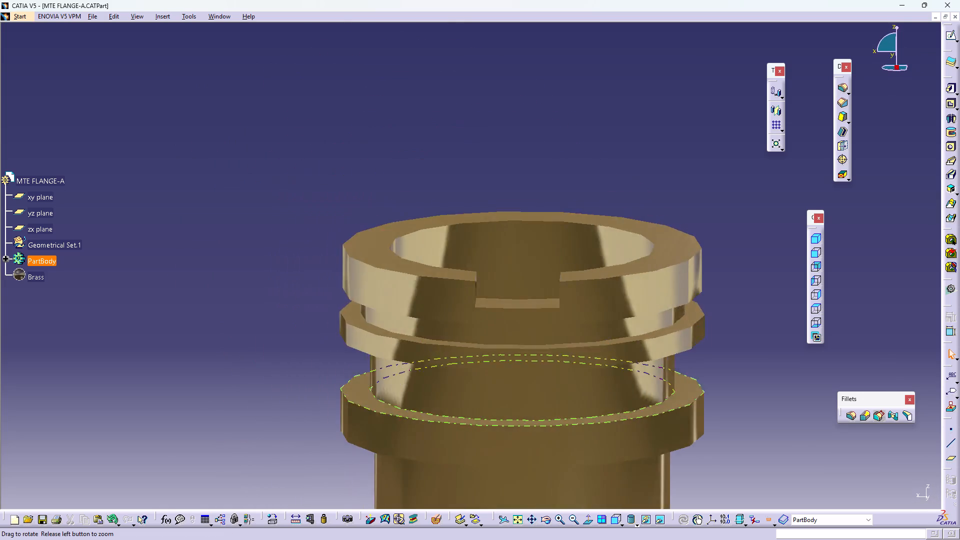
pyautogui.moveTo(494, 286); pyautogui.dragTo(630, 389, button='middle')
pyautogui.moveTo(494, 286); pyautogui.dragTo(630, 389, button='right')
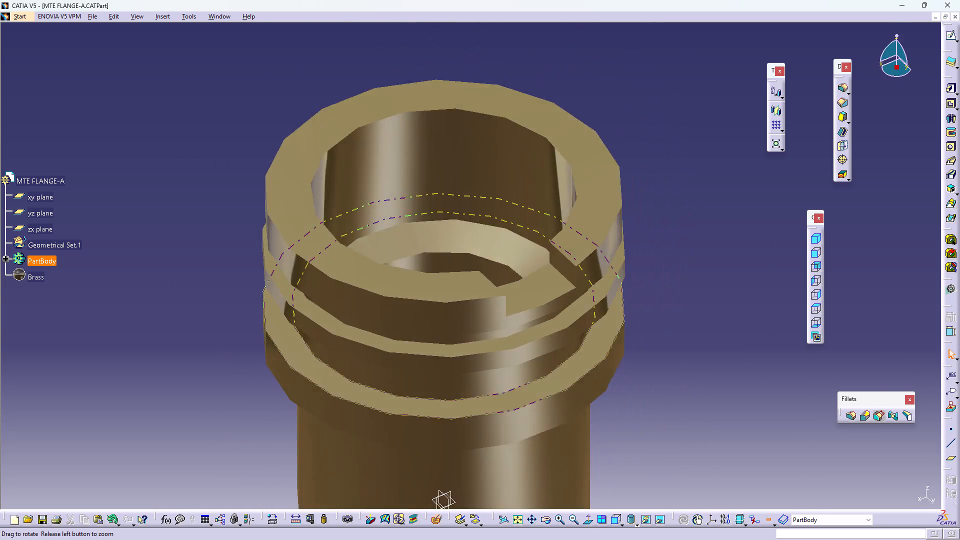
pyautogui.moveTo(630, 389); pyautogui.dragTo(728, 366, button='right')
pyautogui.moveTo(630, 389); pyautogui.dragTo(728, 366, button='middle')
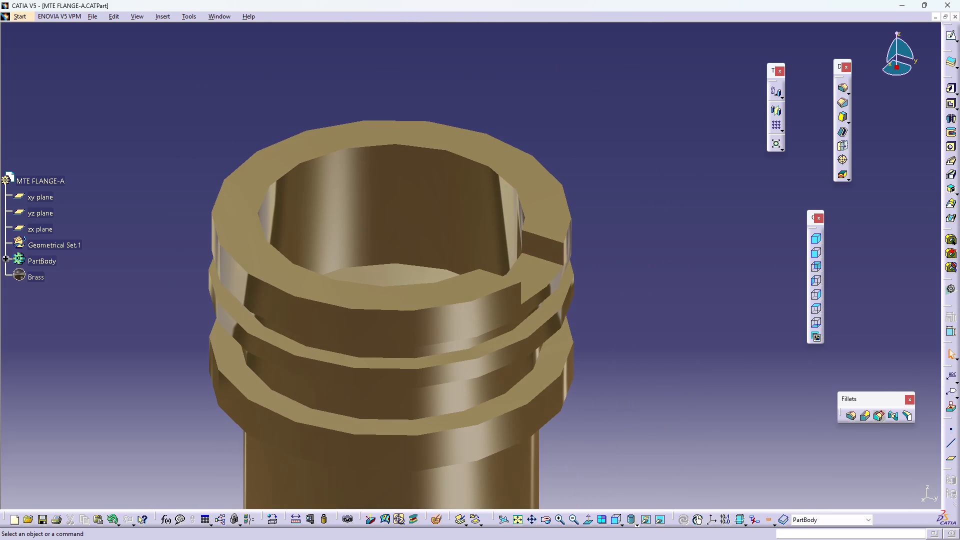
# Start a circular pattern of Pocket.1 with the flange's top ring face as the reference element.
pyautogui.moveTo(5, 248); pyautogui.dragTo(40, 199)
pyautogui.click(39, 209)
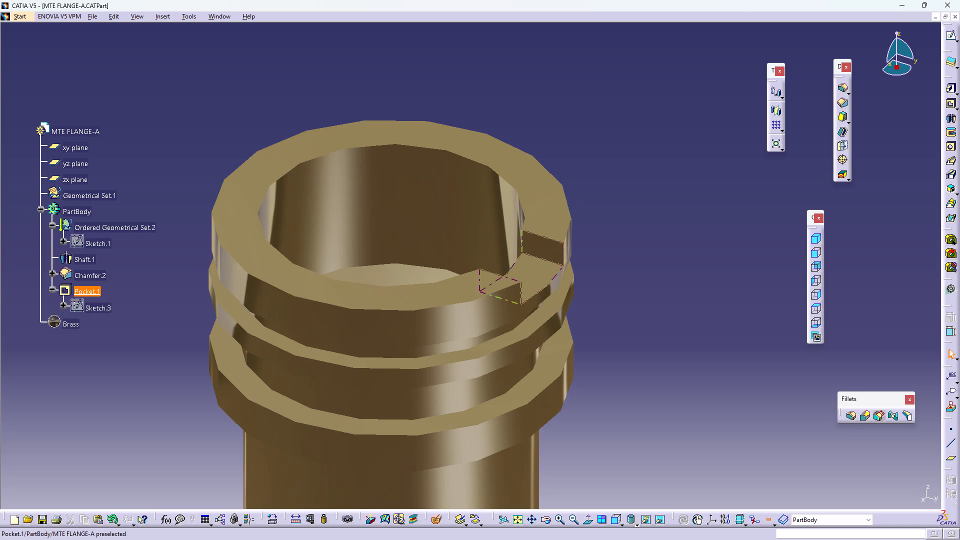
pyautogui.click(87, 289)
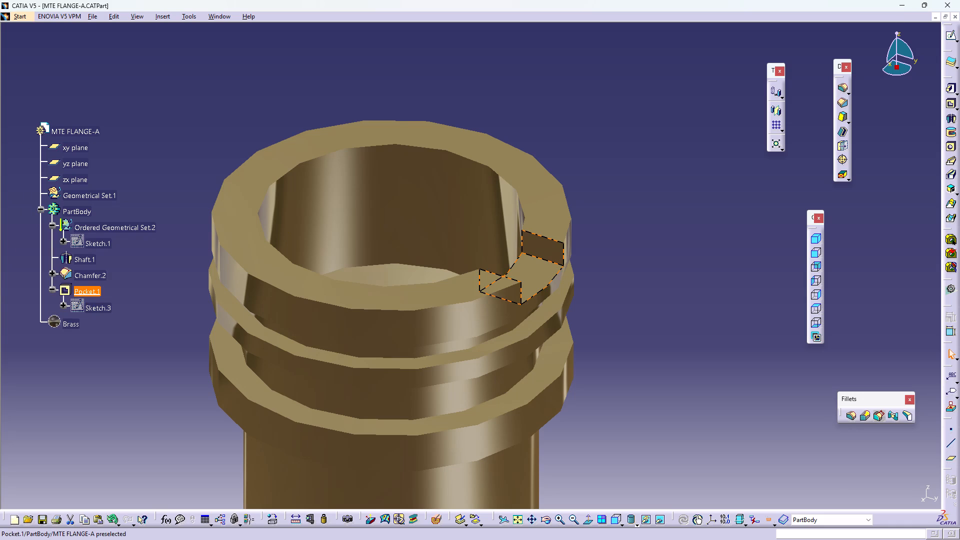
pyautogui.click(86, 289)
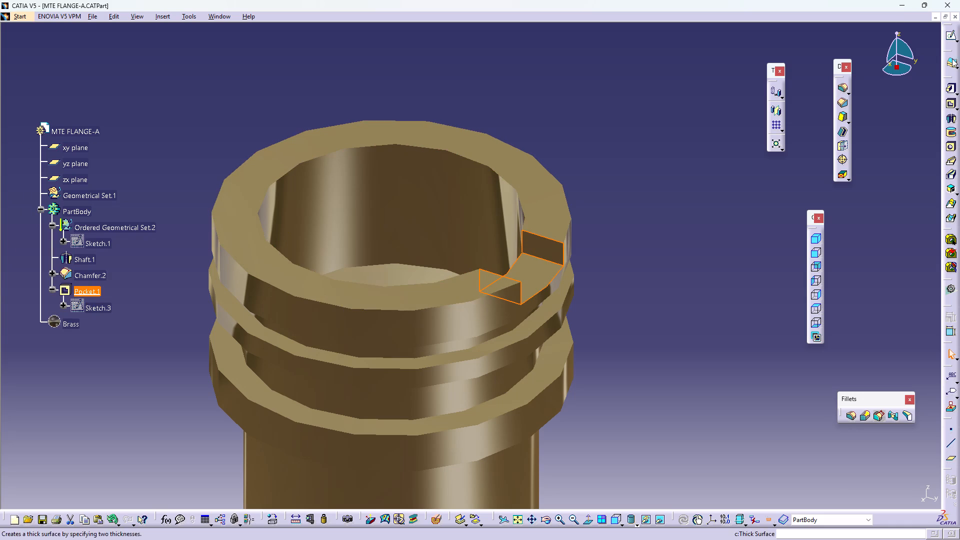
pyautogui.click(781, 129)
pyautogui.moveTo(783, 133); pyautogui.dragTo(726, 198)
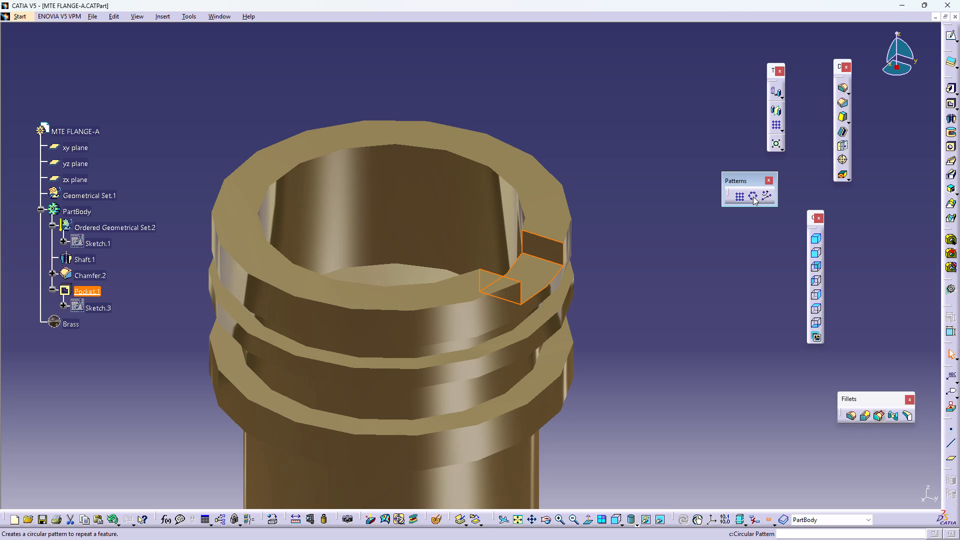
pyautogui.click(753, 196)
pyautogui.click(707, 327)
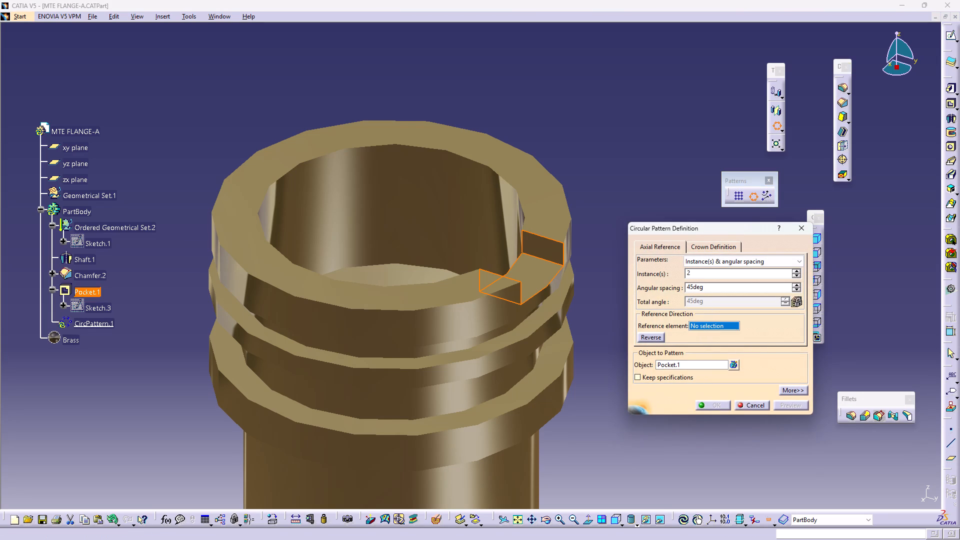
pyautogui.click(538, 186)
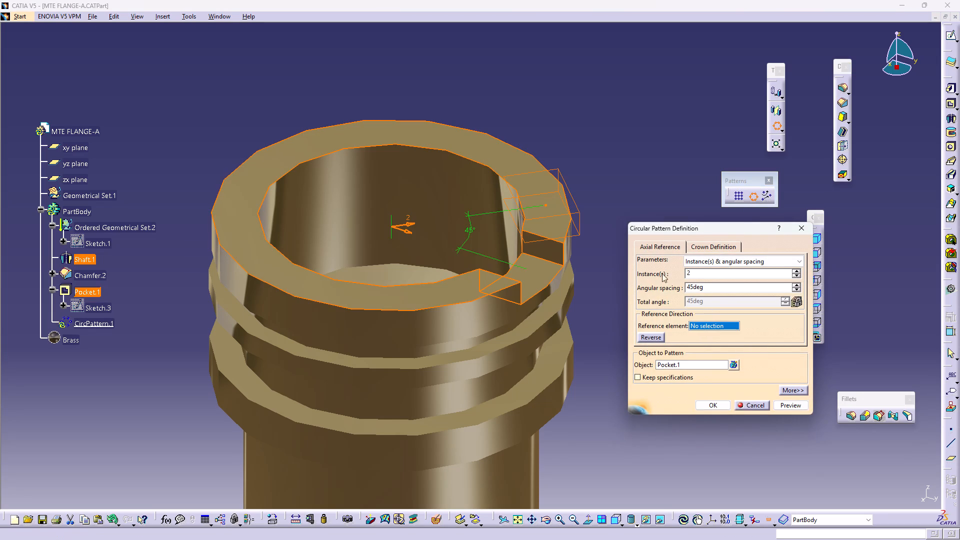
# Set the circular pattern to 6 instances.
pyautogui.moveTo(714, 285); pyautogui.dragTo(659, 293)
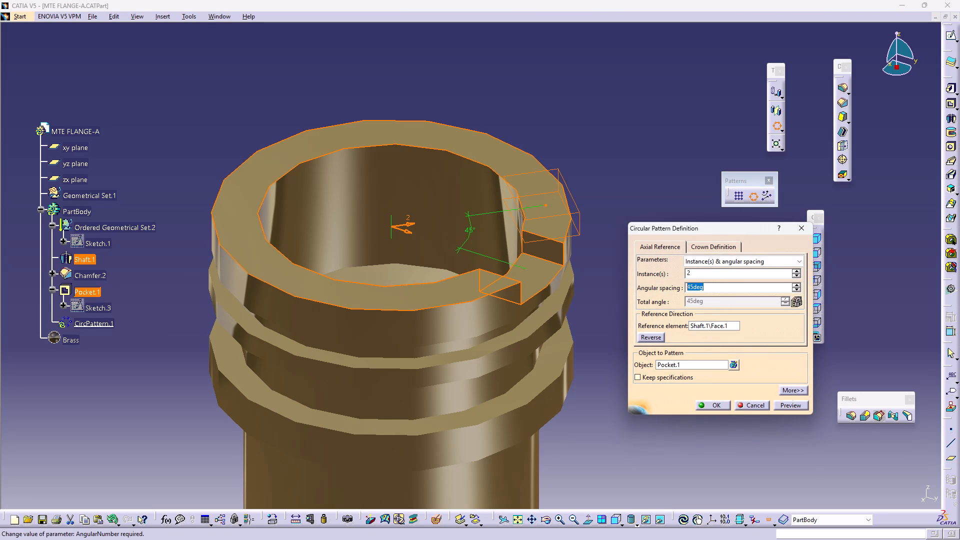
pyautogui.click(796, 271)
pyautogui.click(796, 271)
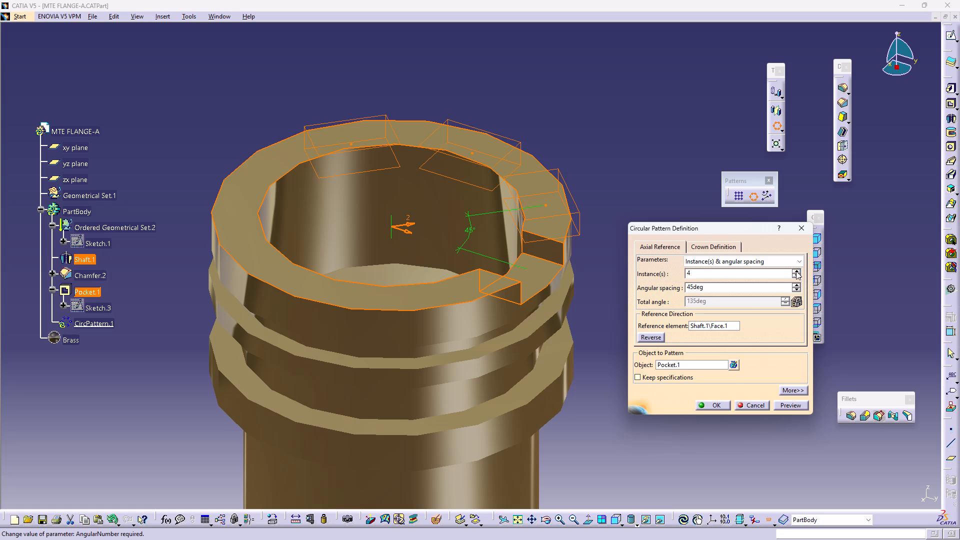
pyautogui.click(796, 271)
pyautogui.click(796, 271)
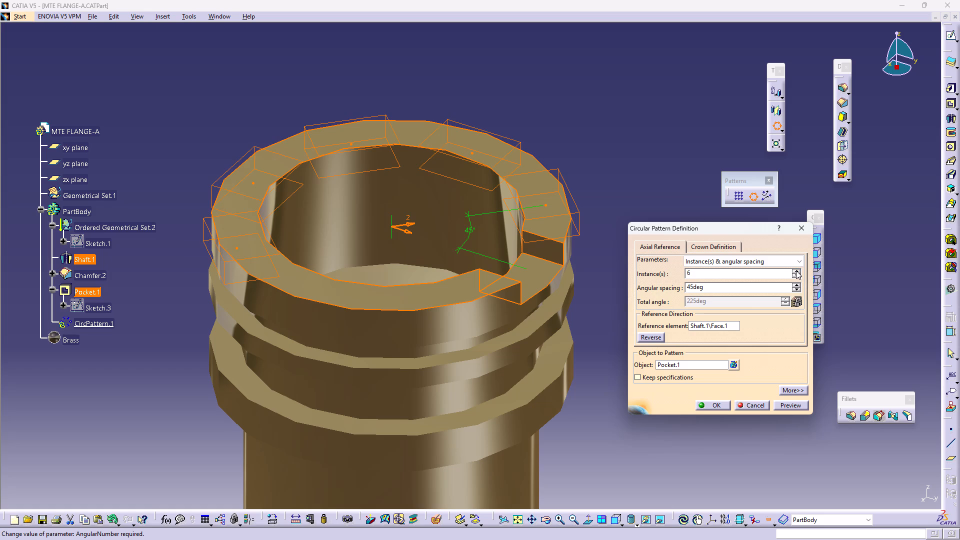
# Define the pattern by Instance(s) & total angle and set the total angle to 360 degrees.
pyautogui.click(786, 259)
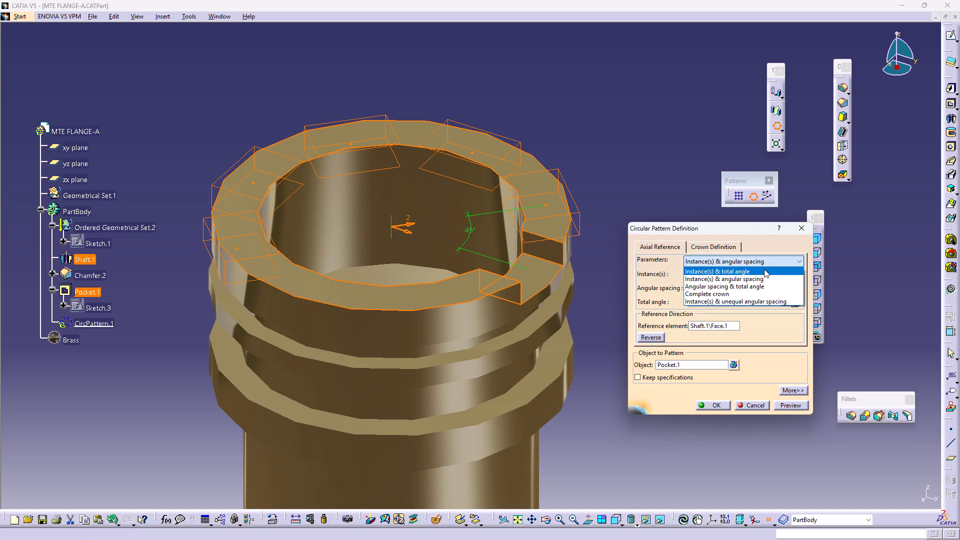
pyautogui.click(764, 269)
pyautogui.moveTo(727, 302); pyautogui.dragTo(711, 305)
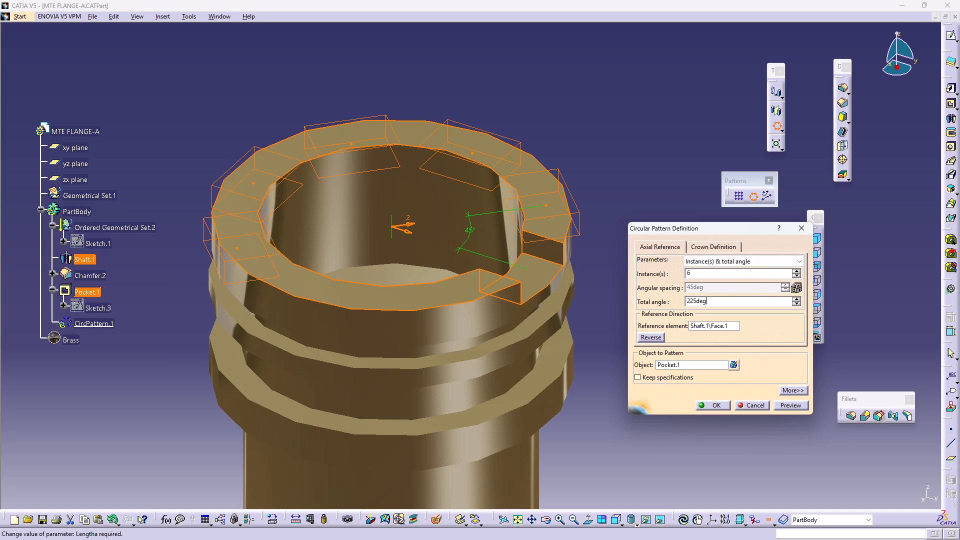
pyautogui.moveTo(711, 305); pyautogui.dragTo(711, 310)
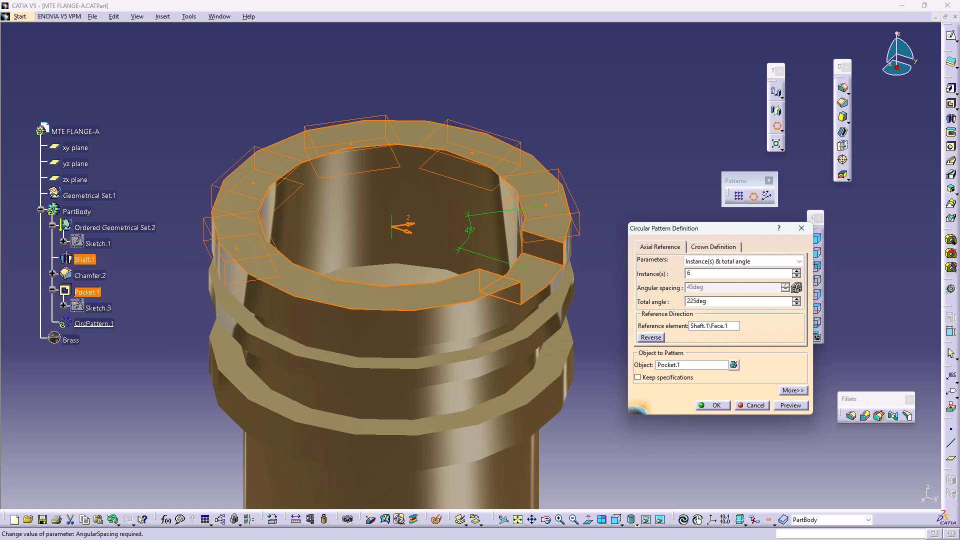
pyautogui.click(663, 175)
pyautogui.moveTo(721, 295); pyautogui.dragTo(711, 298)
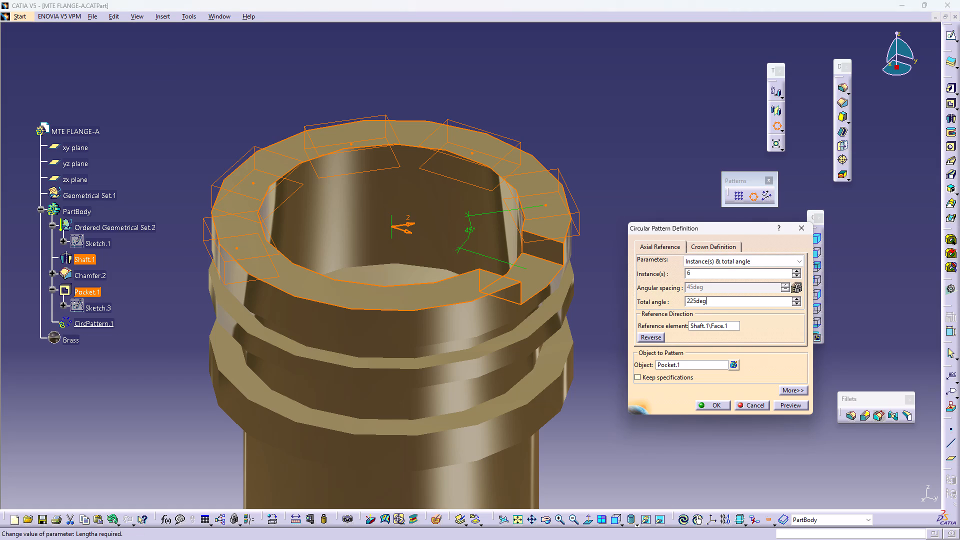
pyautogui.moveTo(711, 298); pyautogui.dragTo(676, 302)
pyautogui.moveTo(712, 302); pyautogui.dragTo(665, 305)
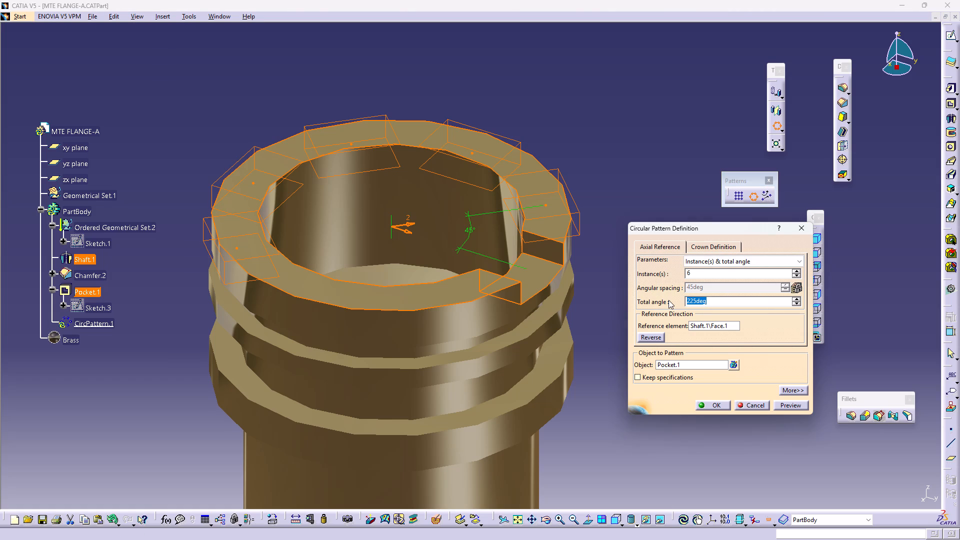
pyautogui.write('360')
pyautogui.click(615, 161)
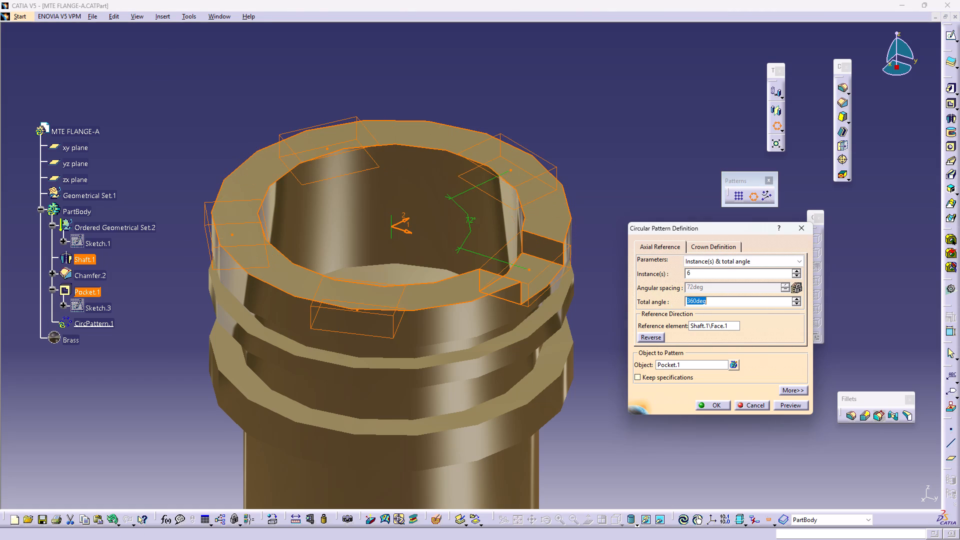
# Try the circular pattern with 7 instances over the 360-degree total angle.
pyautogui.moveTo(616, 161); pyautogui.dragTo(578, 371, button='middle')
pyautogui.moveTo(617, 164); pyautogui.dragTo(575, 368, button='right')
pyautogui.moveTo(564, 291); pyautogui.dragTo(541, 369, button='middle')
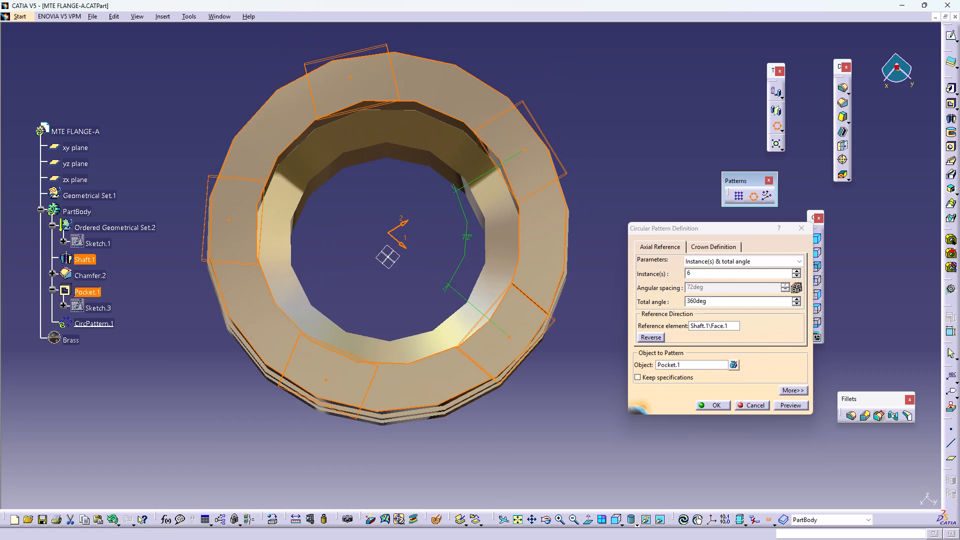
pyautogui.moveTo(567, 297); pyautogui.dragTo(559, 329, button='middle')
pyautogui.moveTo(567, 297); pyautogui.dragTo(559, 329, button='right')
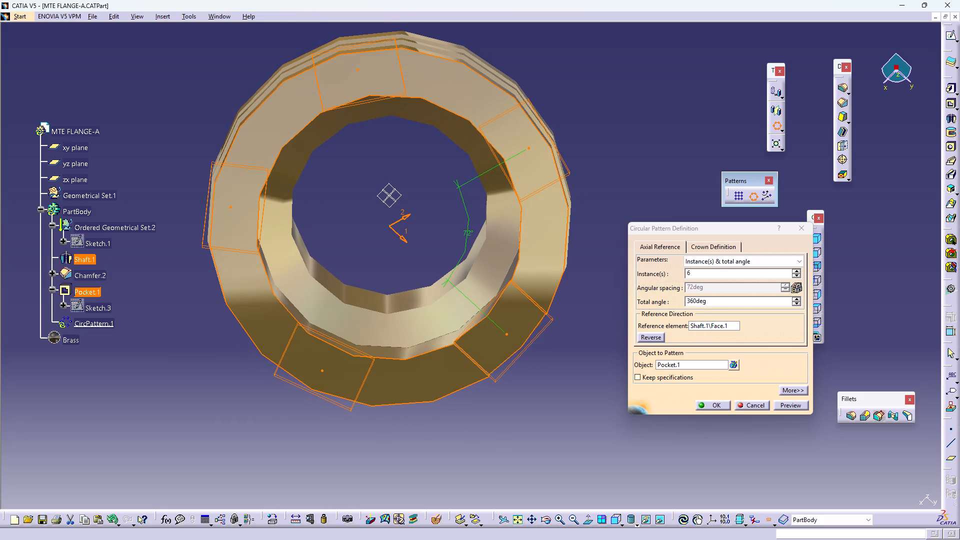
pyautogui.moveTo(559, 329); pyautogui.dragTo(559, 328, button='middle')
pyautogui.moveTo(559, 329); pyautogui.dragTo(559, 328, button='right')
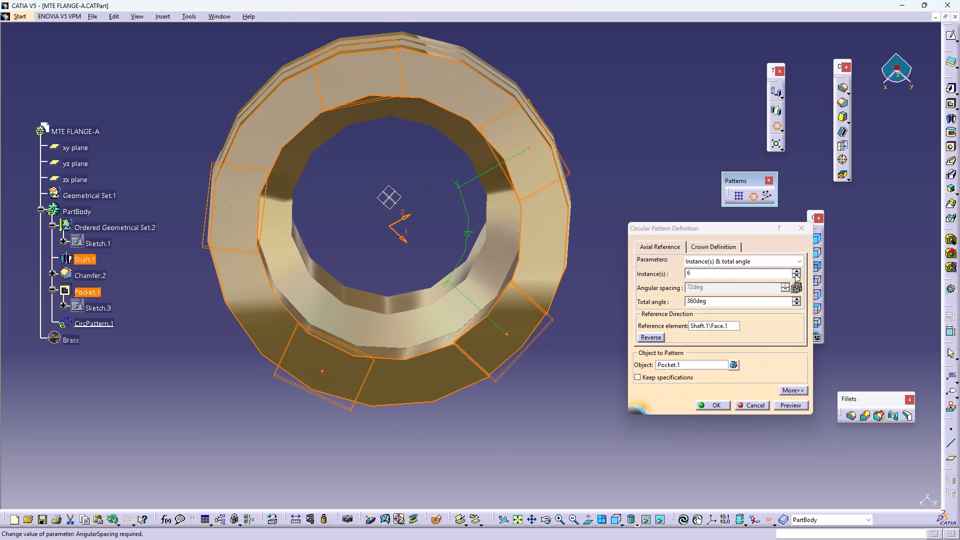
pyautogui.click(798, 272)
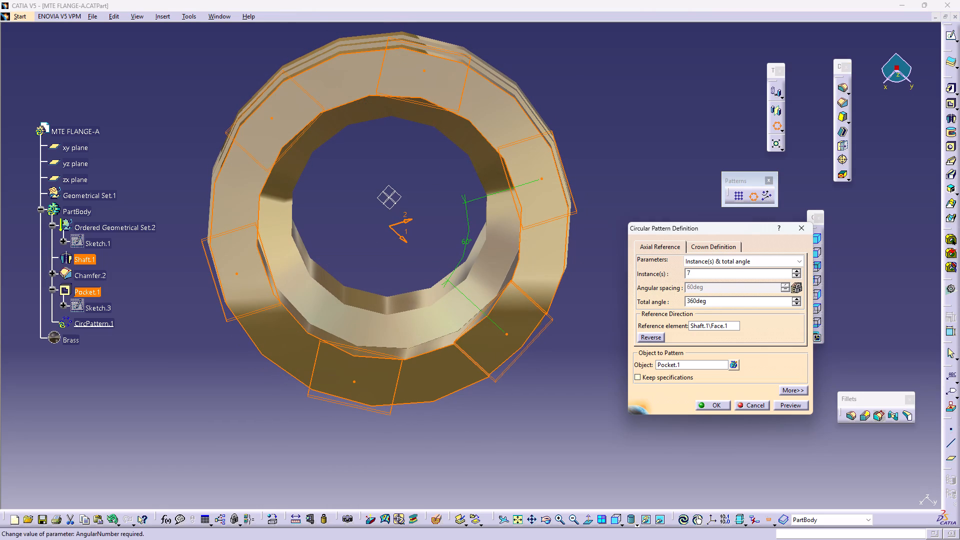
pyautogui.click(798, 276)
# Define the notch pattern as a Complete crown with 6 instances and create it.
pyautogui.click(799, 263)
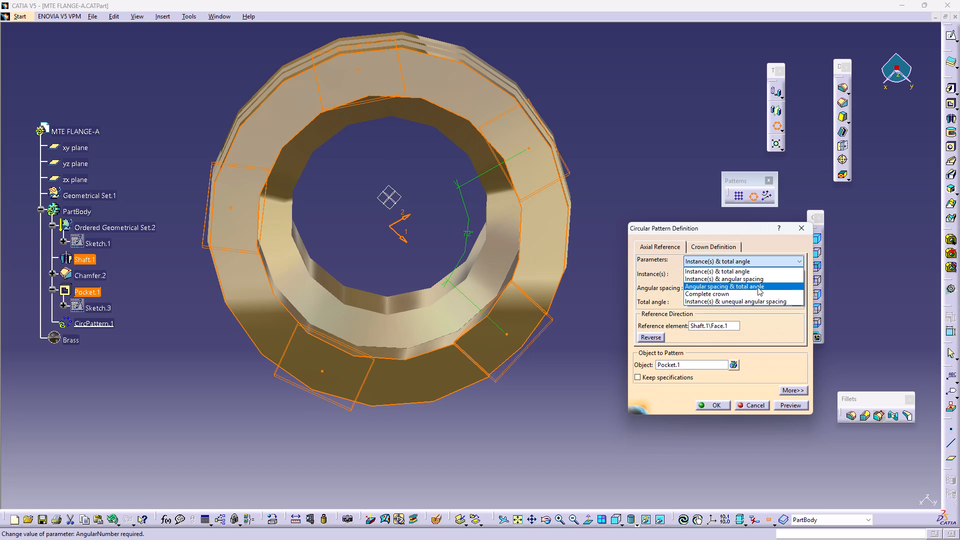
pyautogui.click(737, 294)
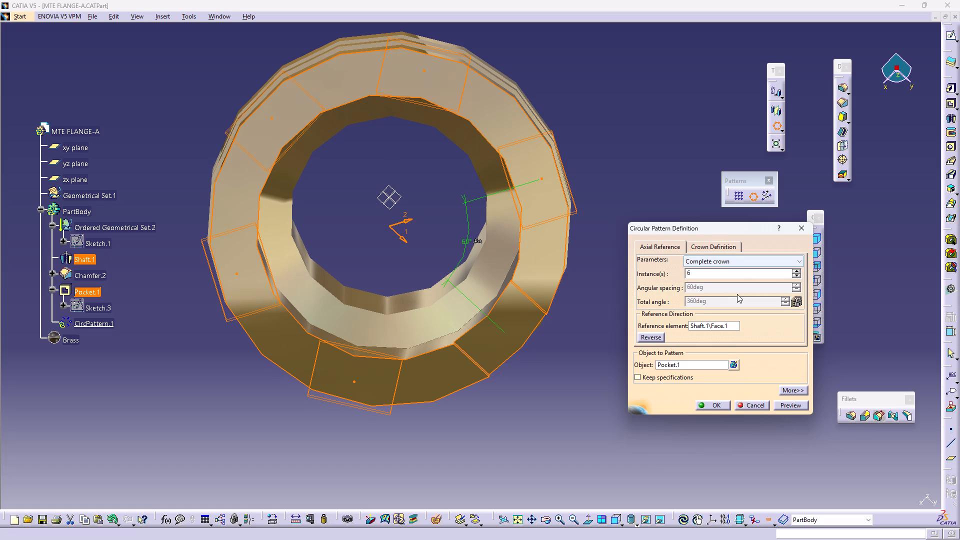
pyautogui.moveTo(549, 354); pyautogui.dragTo(538, 313, button='middle')
pyautogui.moveTo(540, 345); pyautogui.dragTo(538, 313, button='right')
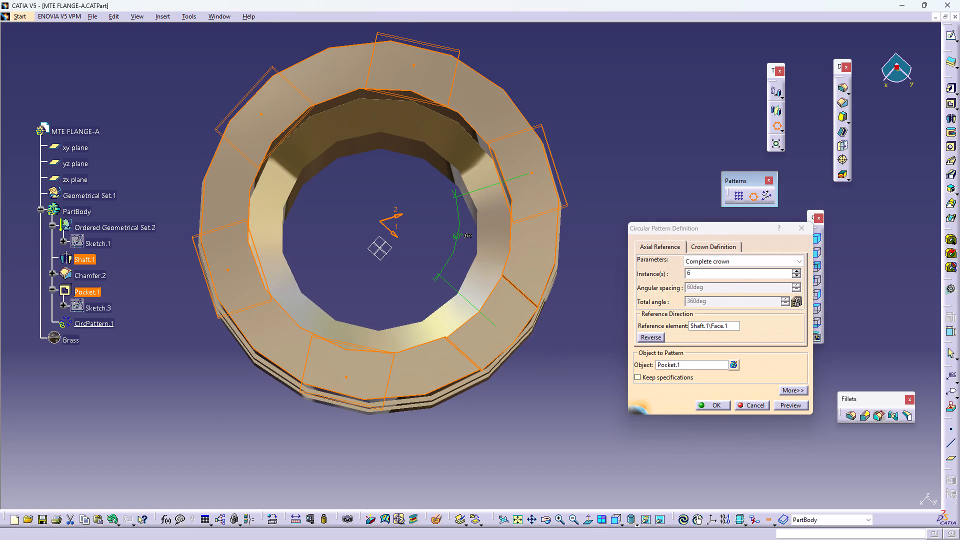
pyautogui.moveTo(538, 313); pyautogui.dragTo(541, 313, button='right')
pyautogui.moveTo(538, 313); pyautogui.dragTo(542, 314, button='middle')
pyautogui.click(795, 274)
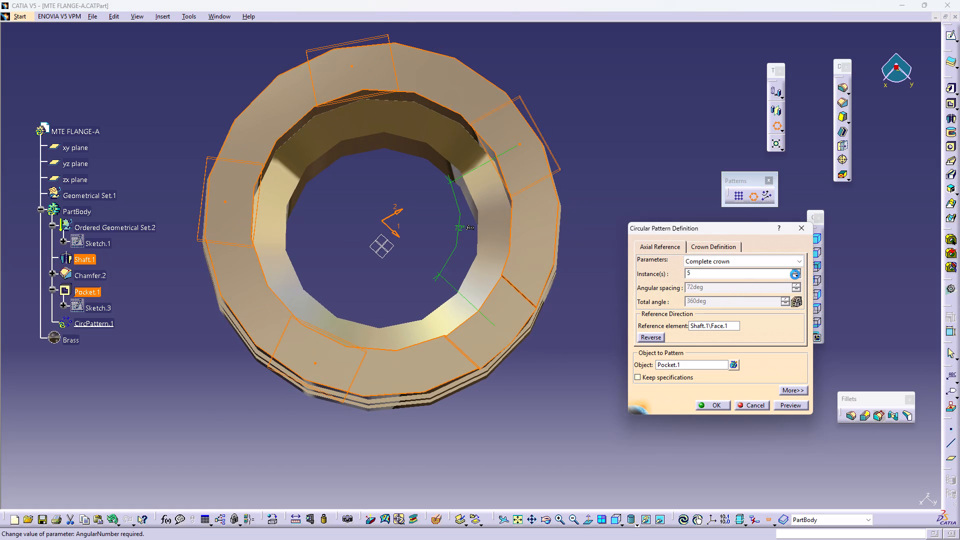
pyautogui.click(795, 271)
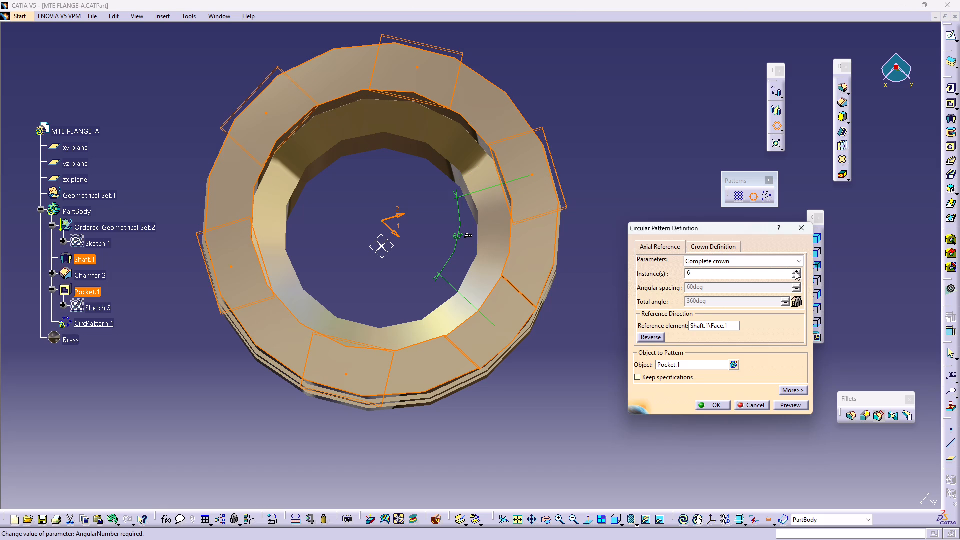
pyautogui.click(795, 271)
pyautogui.click(794, 276)
pyautogui.click(704, 404)
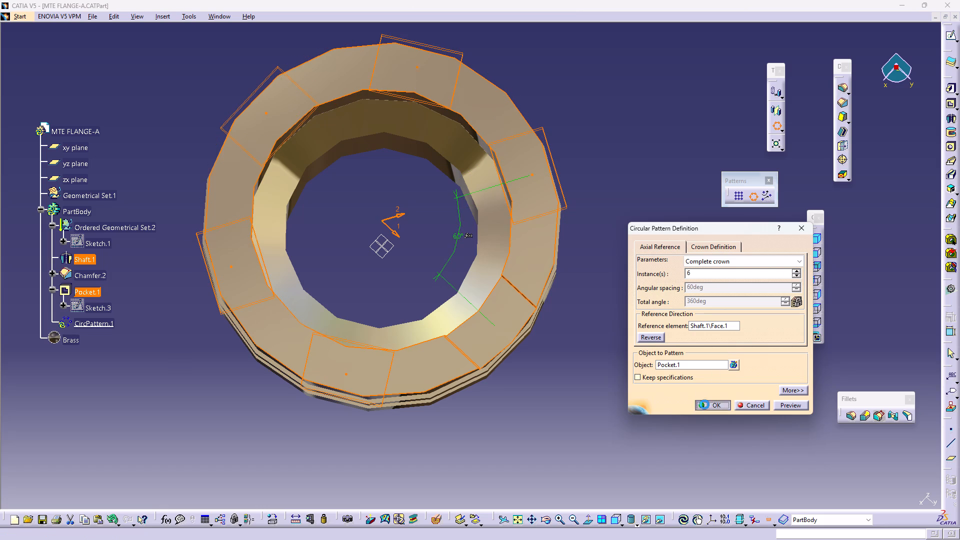
pyautogui.click(602, 407)
# Examine the patterned notches around the top ring and the stepped bore from above and from the side.
pyautogui.moveTo(567, 420); pyautogui.dragTo(535, 248, button='middle')
pyautogui.moveTo(563, 416); pyautogui.dragTo(535, 248, button='right')
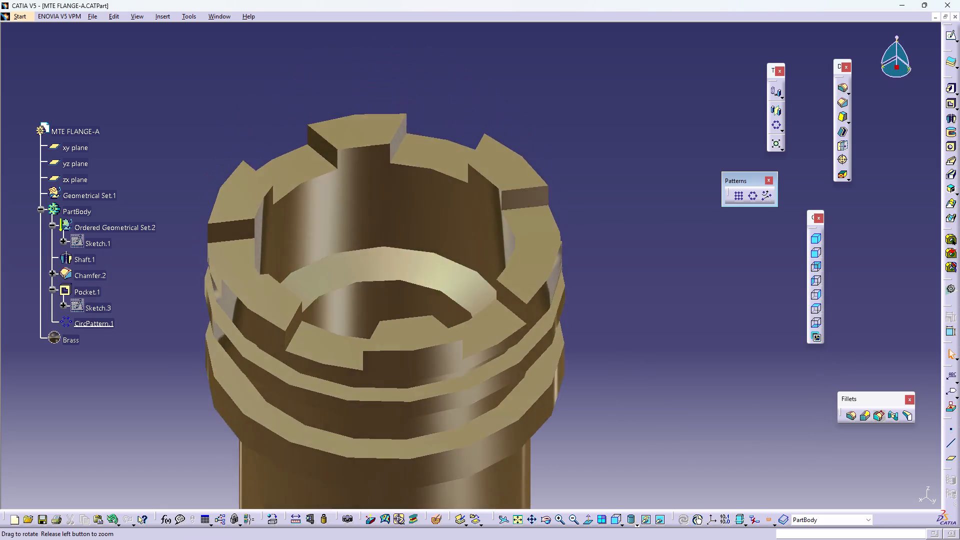
pyautogui.moveTo(535, 248); pyautogui.dragTo(685, 232, button='right')
pyautogui.moveTo(535, 248); pyautogui.dragTo(685, 232, button='middle')
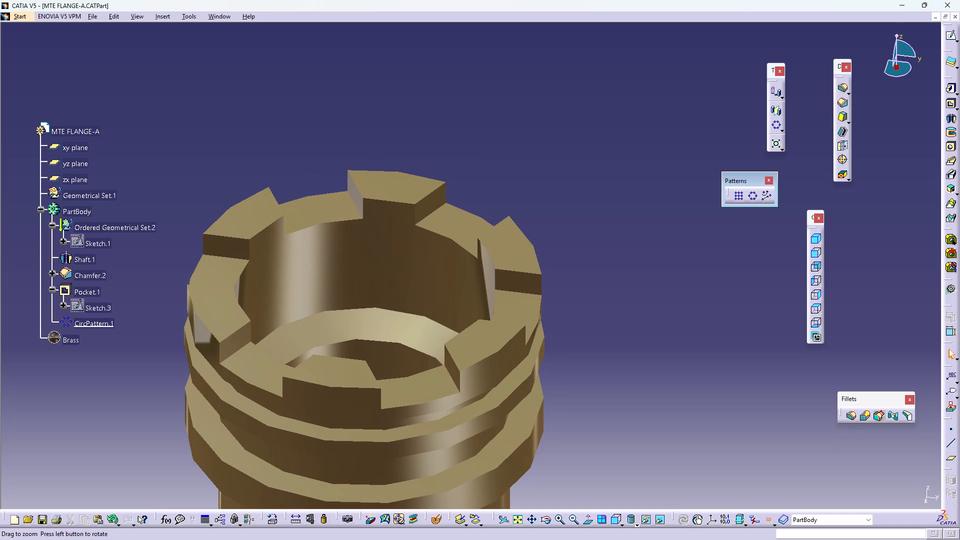
pyautogui.click(550, 149)
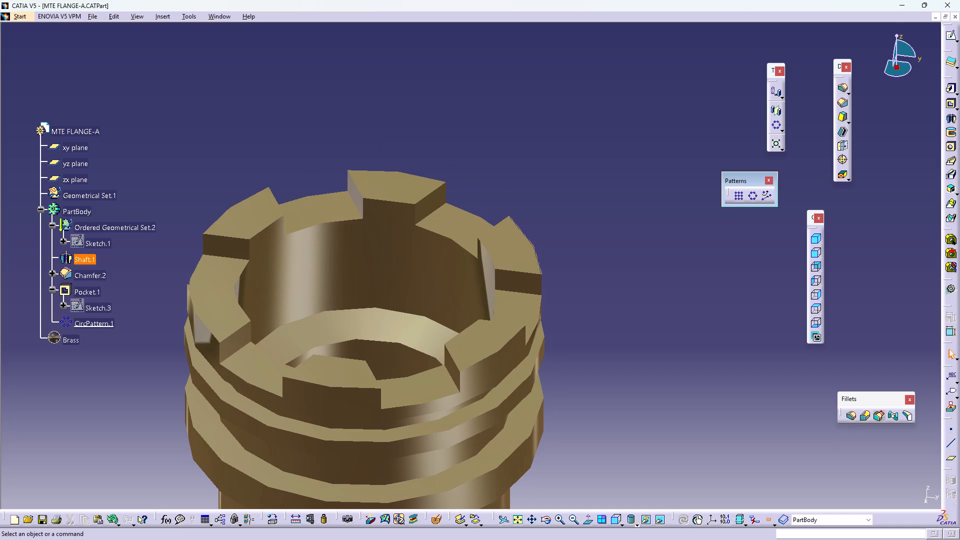
pyautogui.moveTo(507, 269); pyautogui.dragTo(517, 235, button='middle')
pyautogui.rightClick(503, 176)
pyautogui.moveTo(529, 333); pyautogui.dragTo(518, 209, button='middle')
pyautogui.moveTo(528, 333); pyautogui.dragTo(518, 209, button='right')
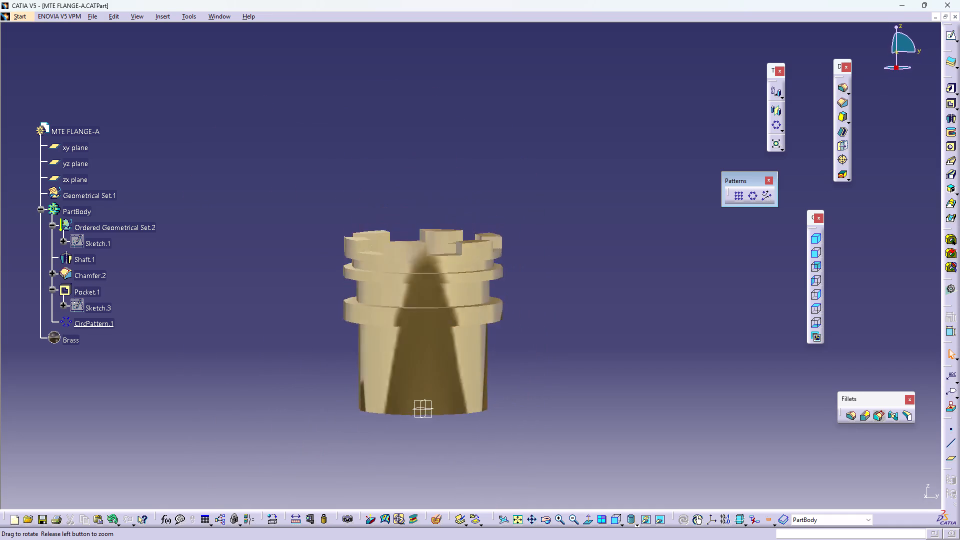
pyautogui.moveTo(518, 209); pyautogui.dragTo(632, 358, button='right')
pyautogui.moveTo(518, 209); pyautogui.dragTo(630, 357, button='middle')
pyautogui.moveTo(448, 328); pyautogui.dragTo(681, 294, button='middle')
pyautogui.moveTo(448, 328); pyautogui.dragTo(681, 294, button='right')
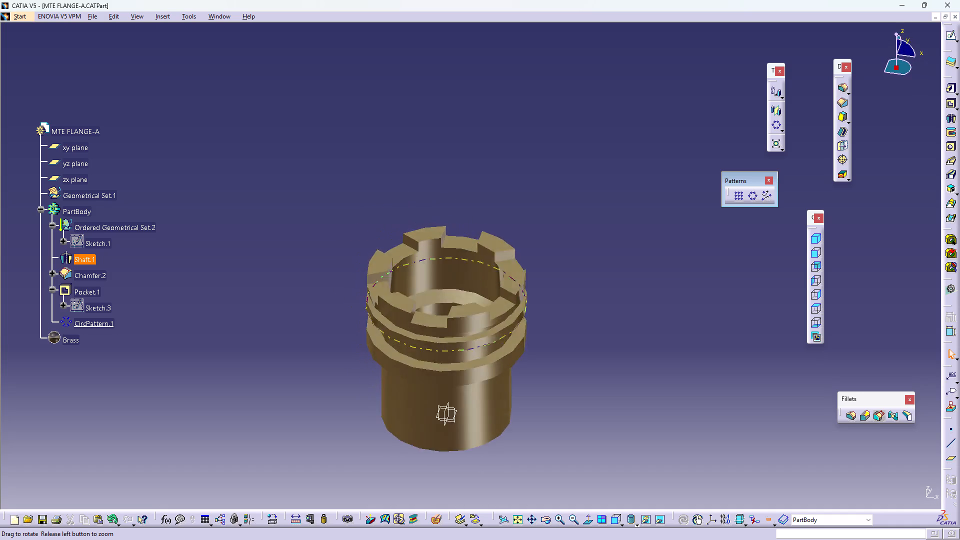
pyautogui.moveTo(681, 294); pyautogui.dragTo(360, 308, button='middle')
pyautogui.moveTo(681, 294); pyautogui.dragTo(360, 308, button='right')
pyautogui.moveTo(492, 354); pyautogui.dragTo(510, 242, button='middle')
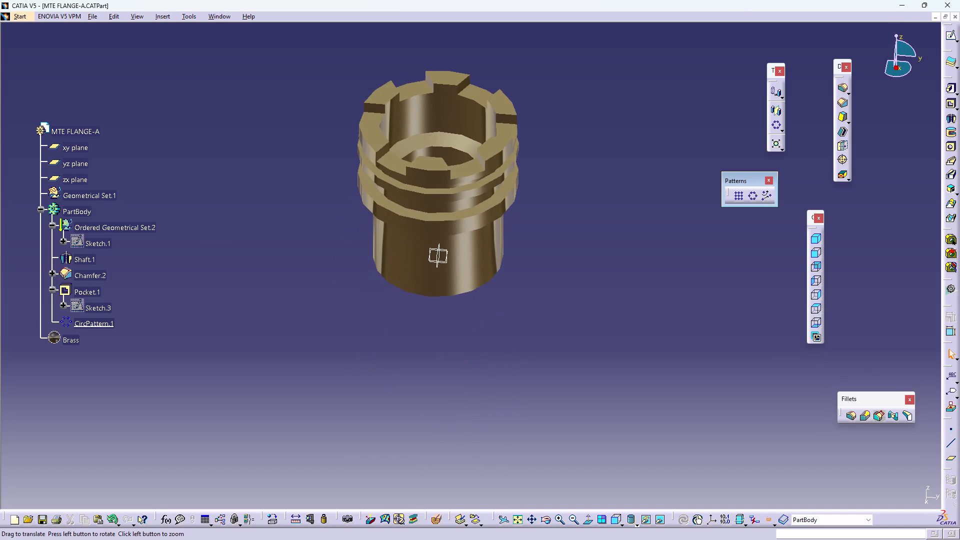
# Examine the whole flange from below and around, including the collars, the lower cylindrical section and its open bottom end.
pyautogui.moveTo(578, 299); pyautogui.dragTo(553, 54, button='middle')
pyautogui.moveTo(578, 299); pyautogui.dragTo(552, 51, button='right')
pyautogui.moveTo(568, 302); pyautogui.dragTo(530, 257, button='middle')
pyautogui.moveTo(569, 292); pyautogui.dragTo(530, 257, button='right')
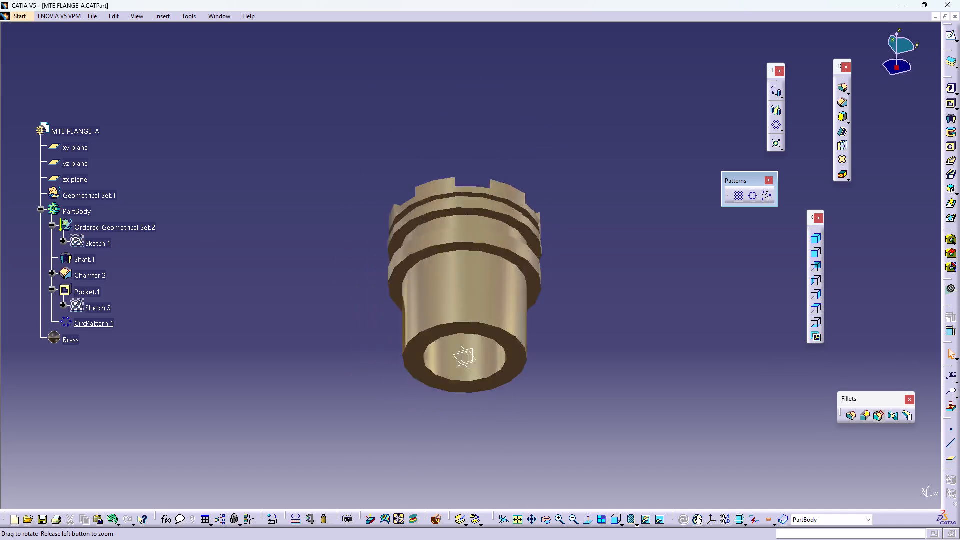
pyautogui.moveTo(530, 257); pyautogui.dragTo(468, 377, button='right')
pyautogui.moveTo(530, 257); pyautogui.dragTo(457, 423, button='middle')
pyautogui.moveTo(465, 386); pyautogui.dragTo(458, 425, button='right')
pyautogui.moveTo(569, 277); pyautogui.dragTo(539, 340, button='middle')
pyautogui.moveTo(568, 287); pyautogui.dragTo(542, 378, button='right')
pyautogui.rightClick(538, 376)
pyautogui.moveTo(646, 352); pyautogui.dragTo(589, 354, button='middle')
pyautogui.moveTo(644, 350); pyautogui.dragTo(589, 354, button='right')
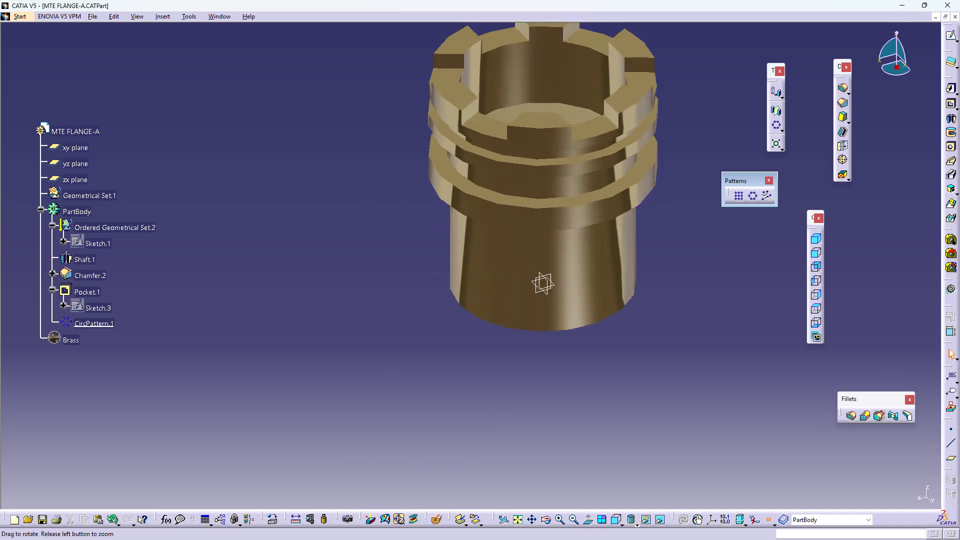
pyautogui.moveTo(589, 354); pyautogui.dragTo(407, 201, button='right')
pyautogui.moveTo(589, 354); pyautogui.dragTo(407, 201, button='middle')
pyautogui.moveTo(541, 307); pyautogui.dragTo(345, 170, button='middle')
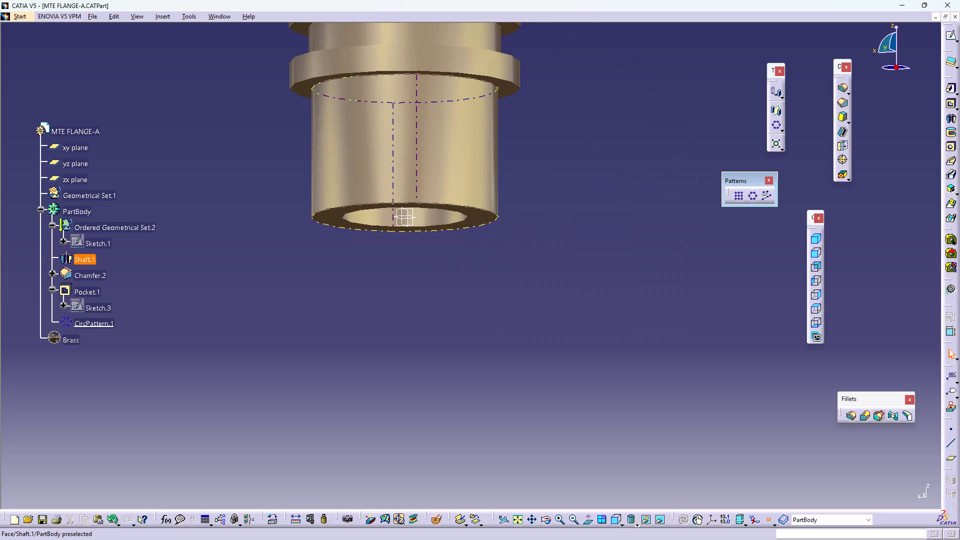
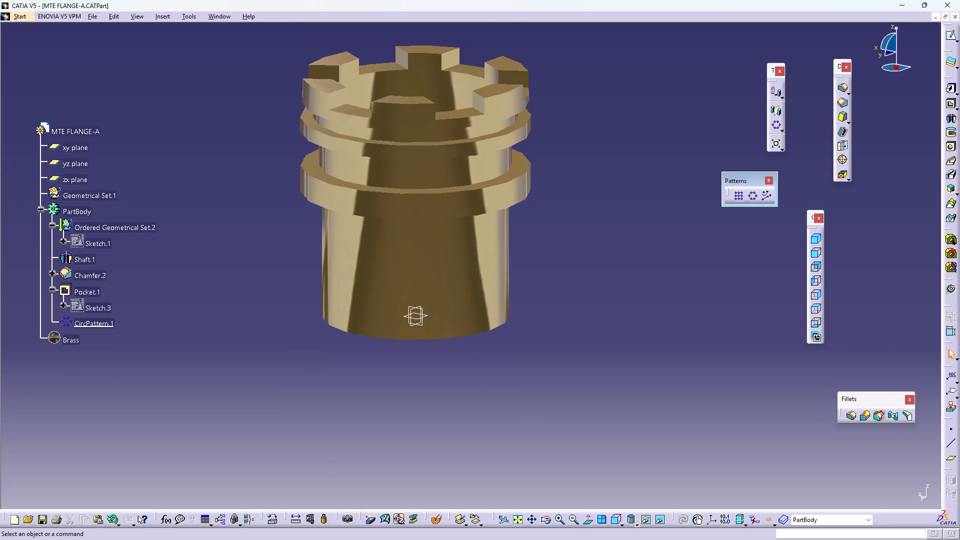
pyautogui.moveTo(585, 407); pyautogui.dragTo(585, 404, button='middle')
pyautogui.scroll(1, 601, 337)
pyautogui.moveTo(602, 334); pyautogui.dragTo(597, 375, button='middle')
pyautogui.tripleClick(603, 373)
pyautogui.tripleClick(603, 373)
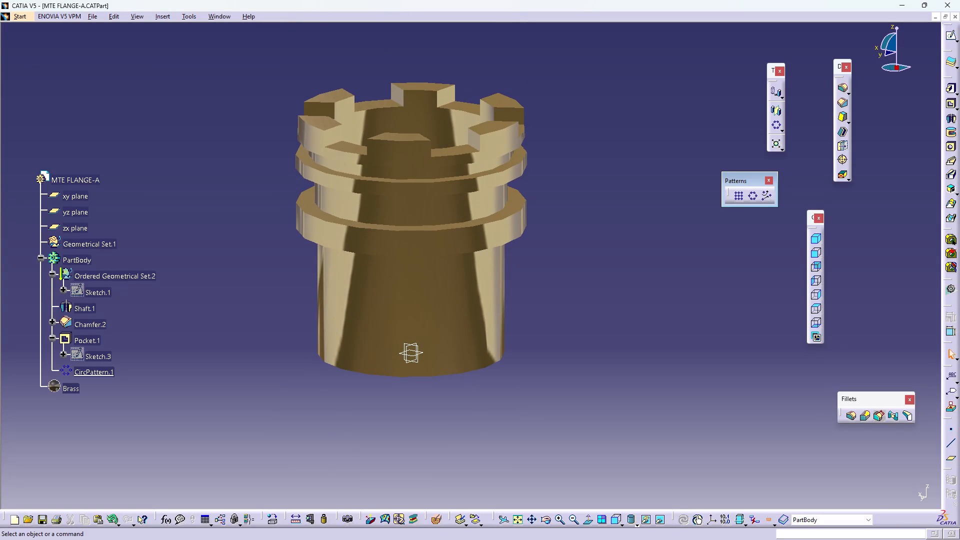
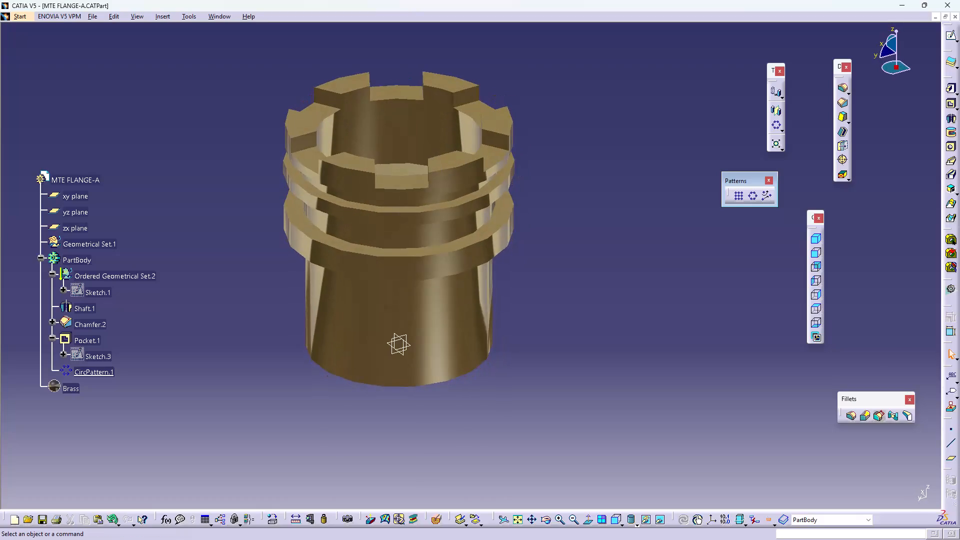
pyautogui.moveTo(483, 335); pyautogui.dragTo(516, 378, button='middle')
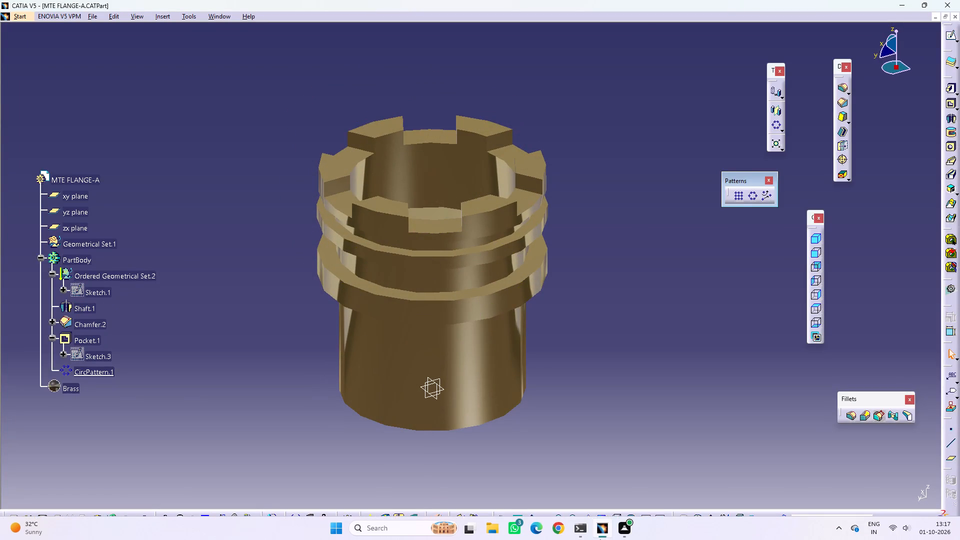
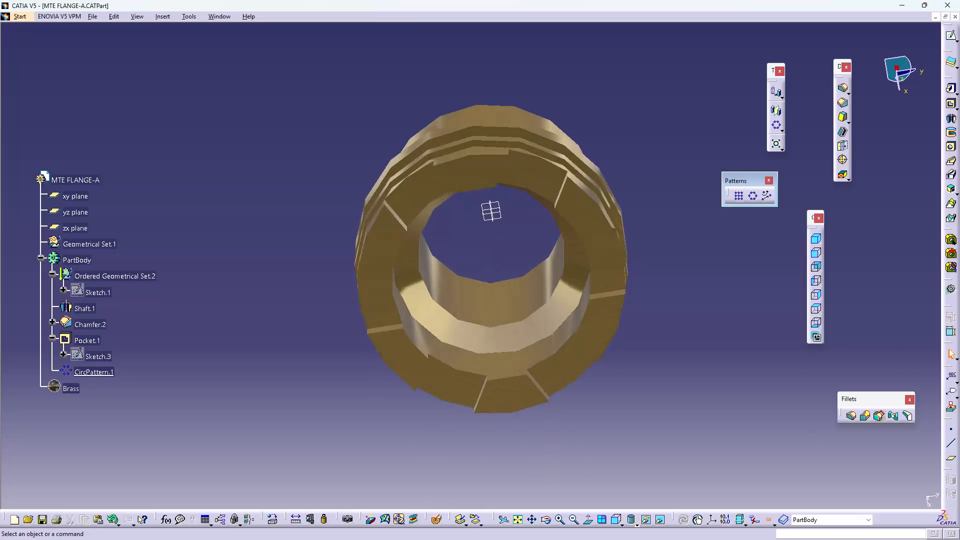
# Start a new sketch on the flat end face of the notched ring.
pyautogui.tripleClick(676, 357)
pyautogui.moveTo(580, 256); pyautogui.dragTo(555, 305, button='middle')
pyautogui.moveTo(574, 281); pyautogui.dragTo(555, 305, button='right')
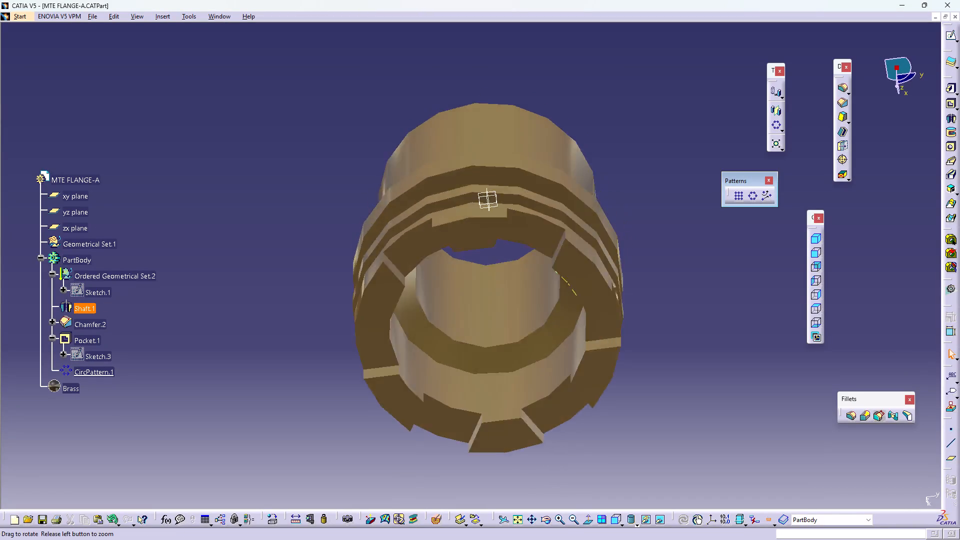
pyautogui.moveTo(555, 305); pyautogui.dragTo(648, 465, button='right')
pyautogui.moveTo(555, 305); pyautogui.dragTo(648, 465, button='middle')
pyautogui.click(650, 336)
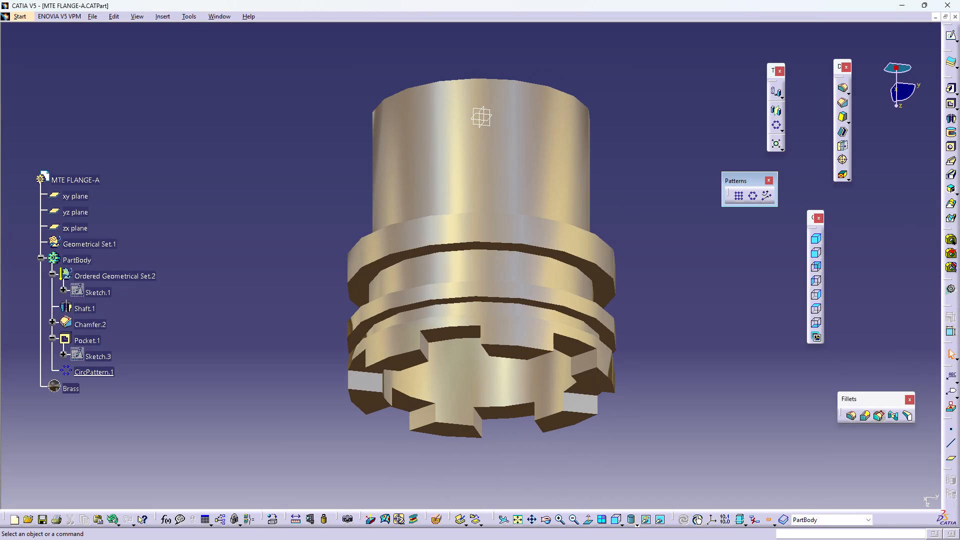
pyautogui.click(951, 35)
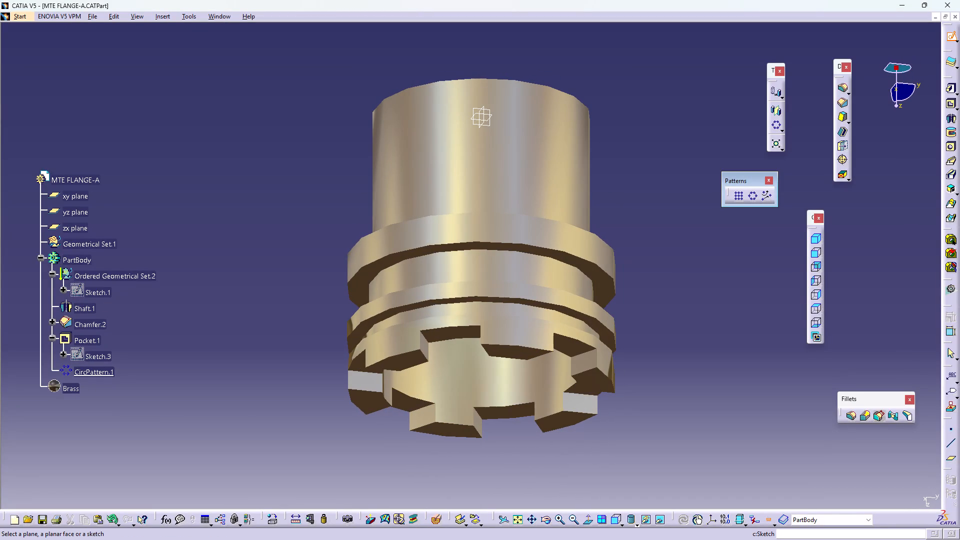
pyautogui.click(819, 309)
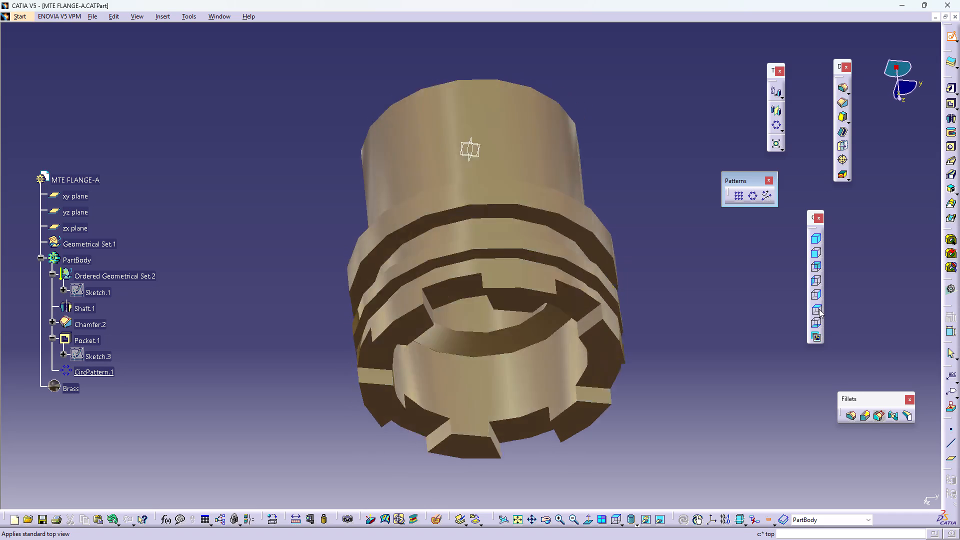
pyautogui.click(819, 309)
pyautogui.click(817, 324)
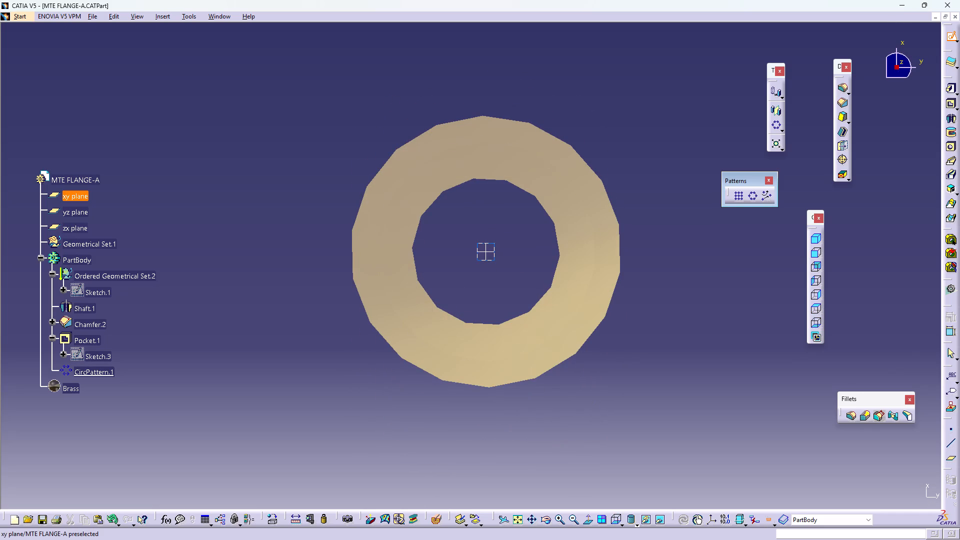
pyautogui.click(815, 306)
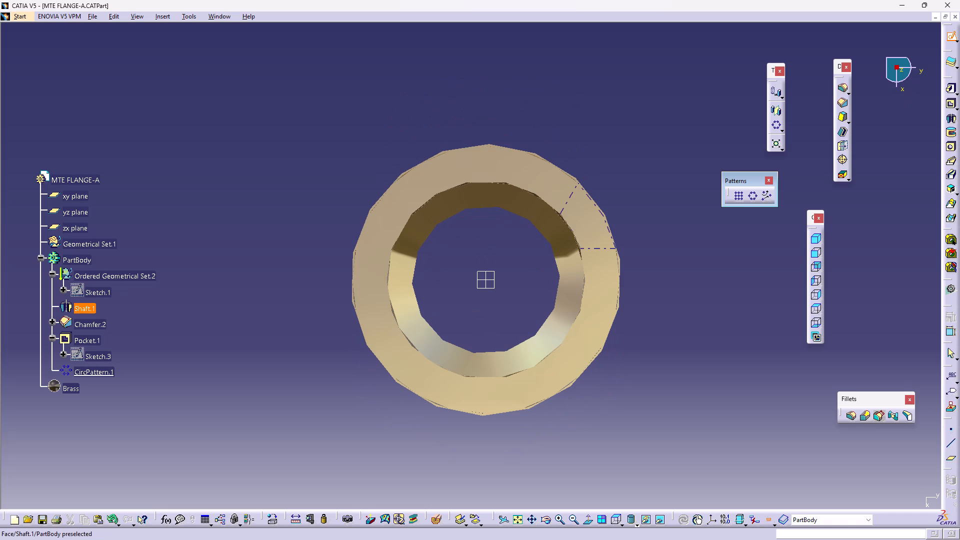
pyautogui.moveTo(641, 222); pyautogui.dragTo(539, 359, button='middle')
pyautogui.moveTo(641, 222); pyautogui.dragTo(539, 359, button='right')
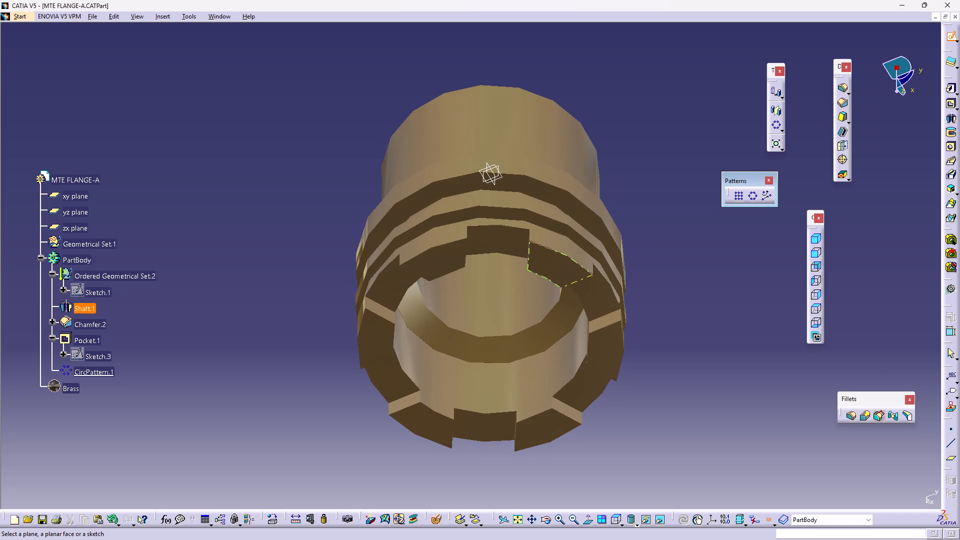
pyautogui.click(564, 275)
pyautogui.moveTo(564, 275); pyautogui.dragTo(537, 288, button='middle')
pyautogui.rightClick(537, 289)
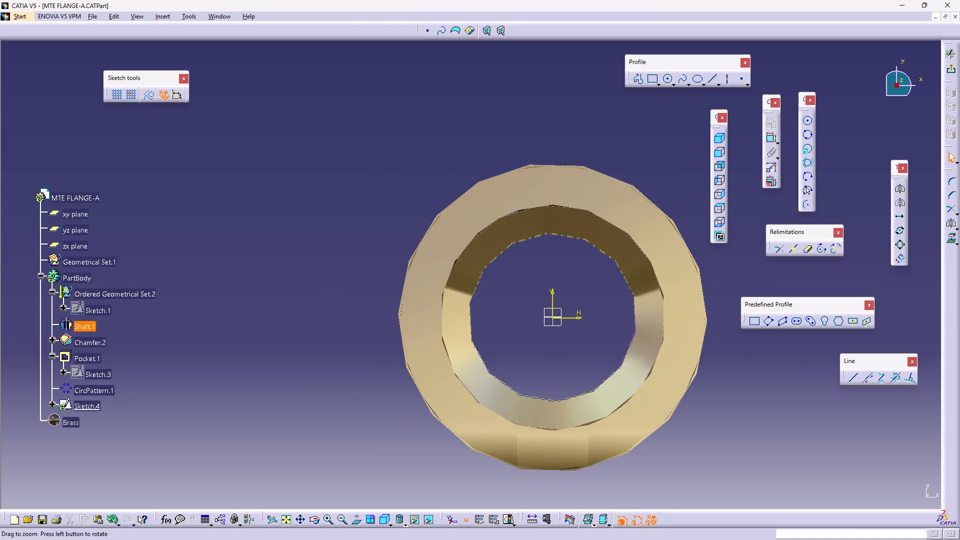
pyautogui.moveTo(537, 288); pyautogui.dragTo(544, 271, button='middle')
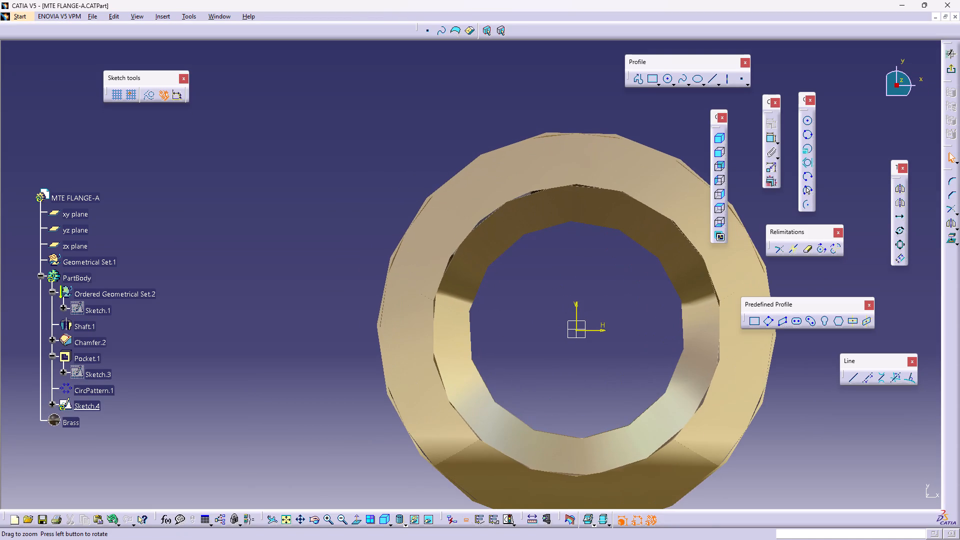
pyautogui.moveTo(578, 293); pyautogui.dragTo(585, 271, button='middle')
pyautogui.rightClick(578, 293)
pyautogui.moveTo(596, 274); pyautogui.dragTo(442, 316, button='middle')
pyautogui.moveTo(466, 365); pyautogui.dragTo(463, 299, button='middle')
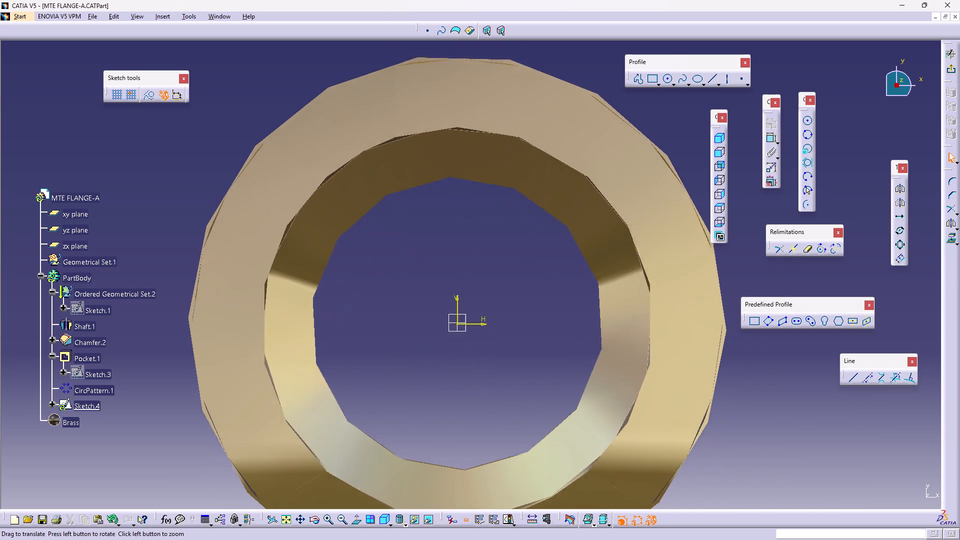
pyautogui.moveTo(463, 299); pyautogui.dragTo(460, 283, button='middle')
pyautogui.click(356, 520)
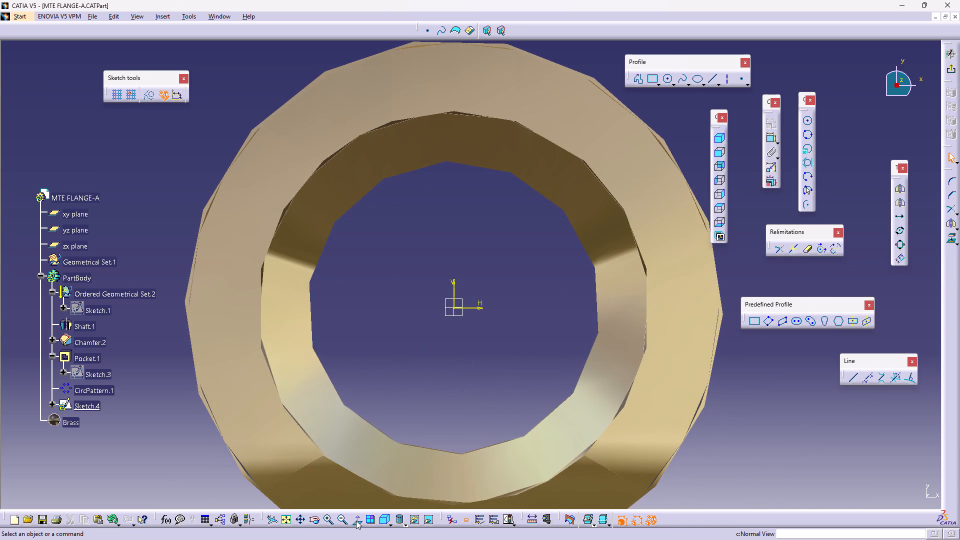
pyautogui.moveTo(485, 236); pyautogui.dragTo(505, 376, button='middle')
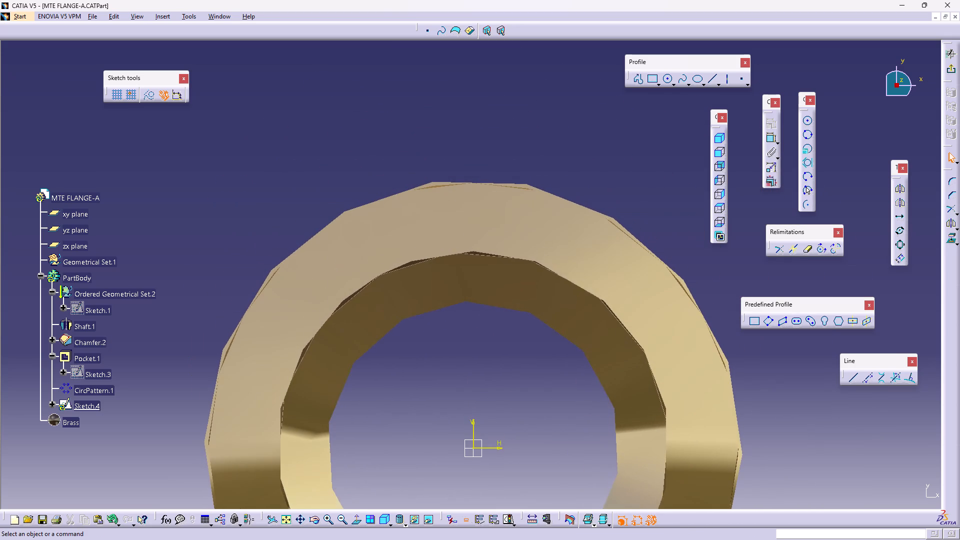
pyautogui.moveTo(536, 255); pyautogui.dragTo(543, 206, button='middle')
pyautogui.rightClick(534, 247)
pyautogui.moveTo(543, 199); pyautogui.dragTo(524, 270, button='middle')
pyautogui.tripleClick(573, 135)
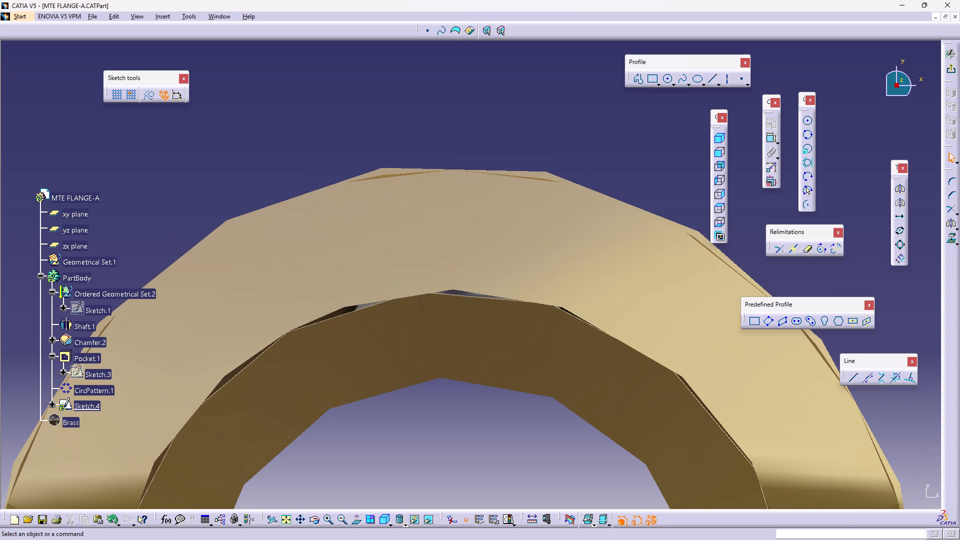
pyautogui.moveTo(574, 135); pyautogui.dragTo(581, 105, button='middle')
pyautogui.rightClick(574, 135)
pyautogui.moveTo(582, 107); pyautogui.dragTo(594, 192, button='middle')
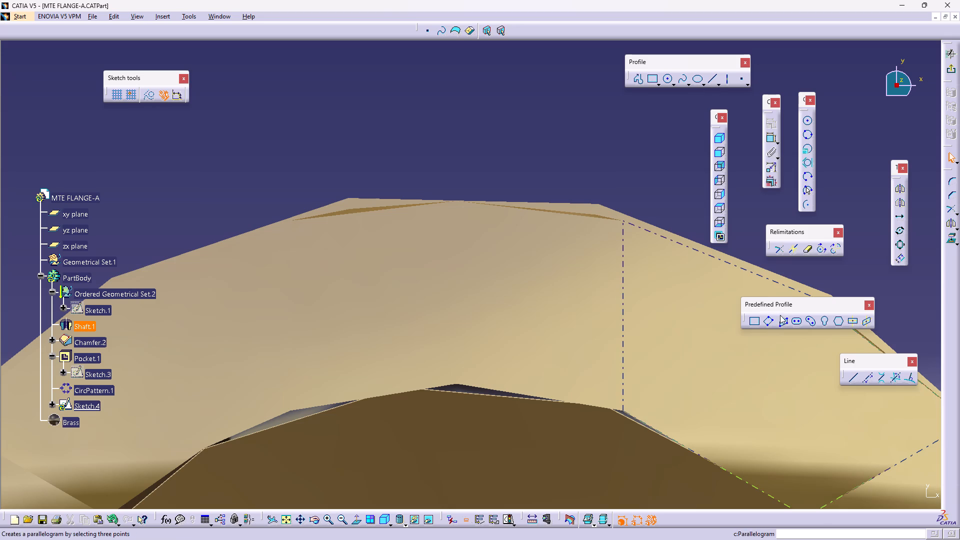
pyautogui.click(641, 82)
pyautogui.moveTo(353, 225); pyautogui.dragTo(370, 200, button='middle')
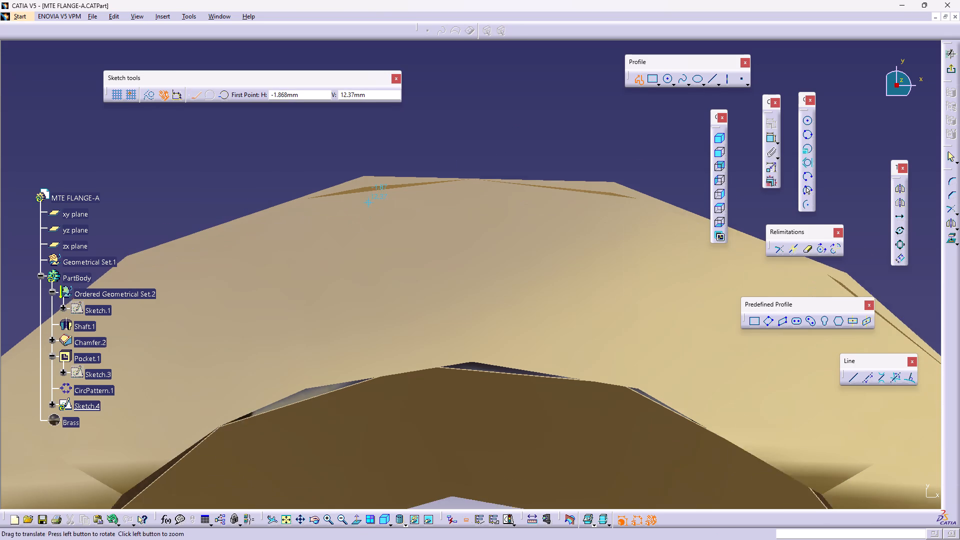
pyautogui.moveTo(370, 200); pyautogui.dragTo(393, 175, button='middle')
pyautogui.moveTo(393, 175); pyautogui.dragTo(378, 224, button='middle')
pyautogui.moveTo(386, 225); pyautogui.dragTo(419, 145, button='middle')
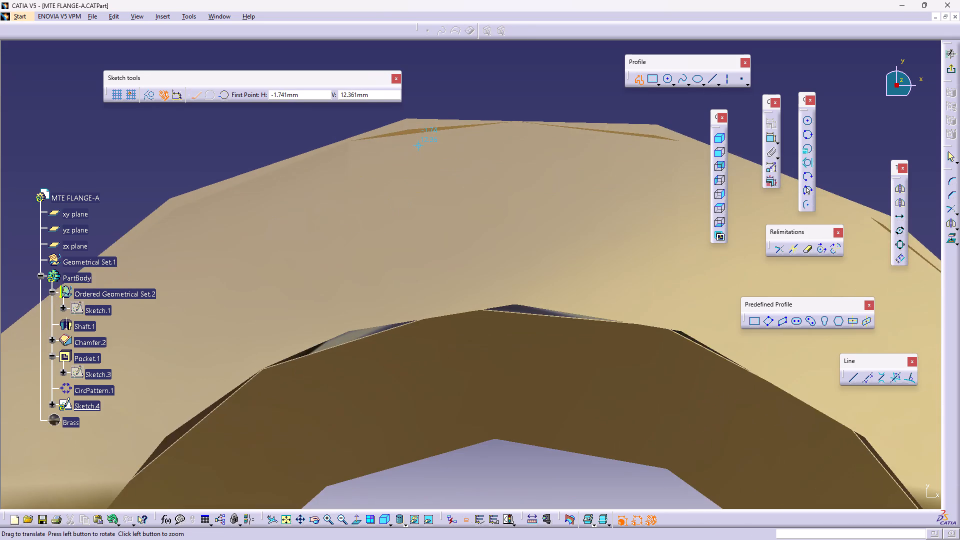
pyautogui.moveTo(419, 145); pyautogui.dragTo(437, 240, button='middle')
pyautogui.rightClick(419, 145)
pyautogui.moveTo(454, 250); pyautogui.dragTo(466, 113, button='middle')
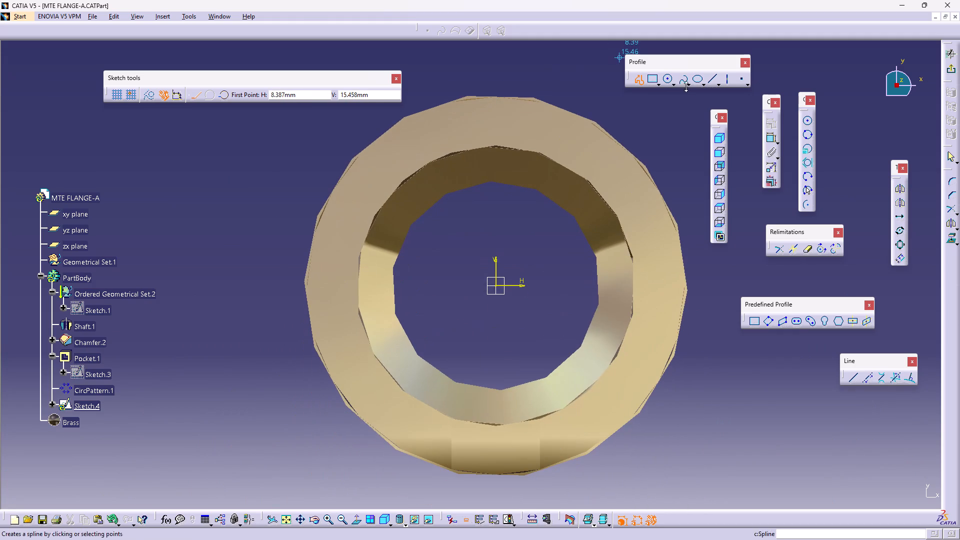
# Draw a circle centred on the sketch origin, slightly larger than the ring's outer edge.
pyautogui.click(808, 118)
pyautogui.click(495, 287)
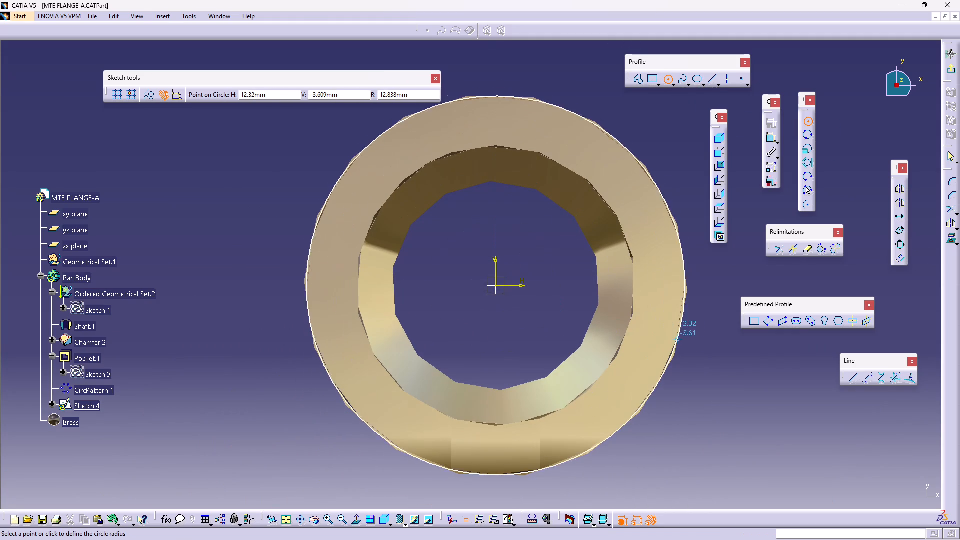
pyautogui.click(692, 338)
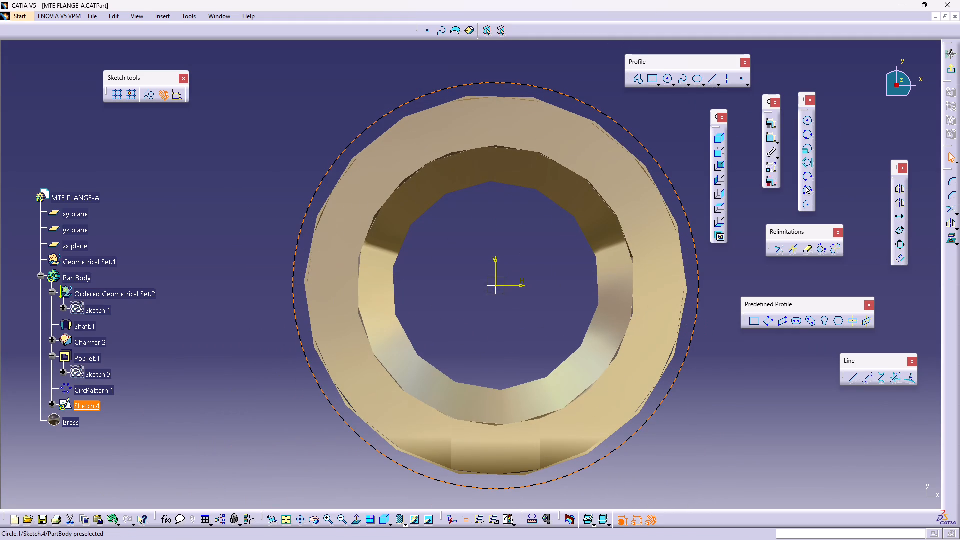
# Constrain the sketched circle to be concentric with the outer edge of the notched ring.
pyautogui.moveTo(698, 252); pyautogui.dragTo(630, 305, button='middle')
pyautogui.moveTo(698, 252); pyautogui.dragTo(630, 305, button='right')
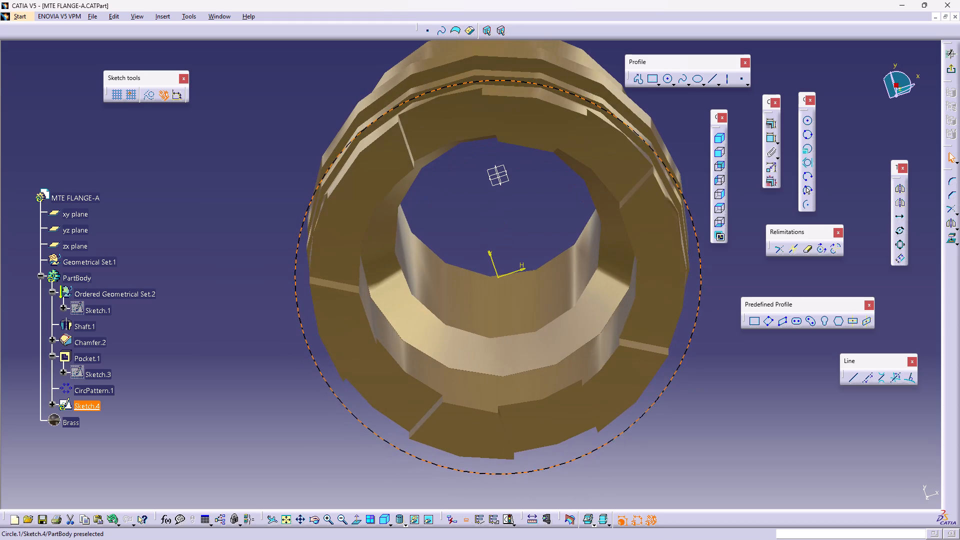
pyautogui.moveTo(630, 305); pyautogui.dragTo(629, 306, button='middle')
pyautogui.moveTo(630, 305); pyautogui.dragTo(629, 306, button='right')
pyautogui.keyDown('ctrl'); pyautogui.click(561, 106); pyautogui.keyUp('ctrl')
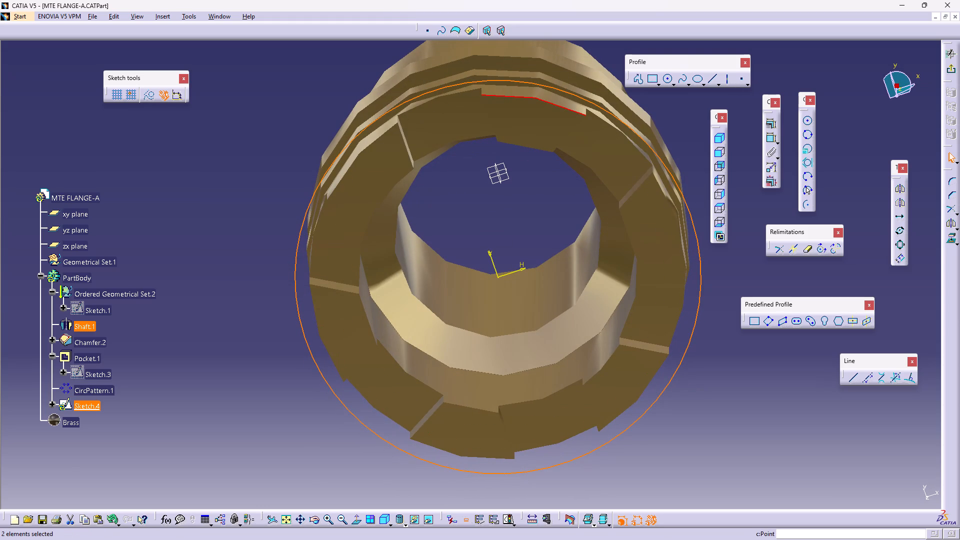
pyautogui.click(769, 123)
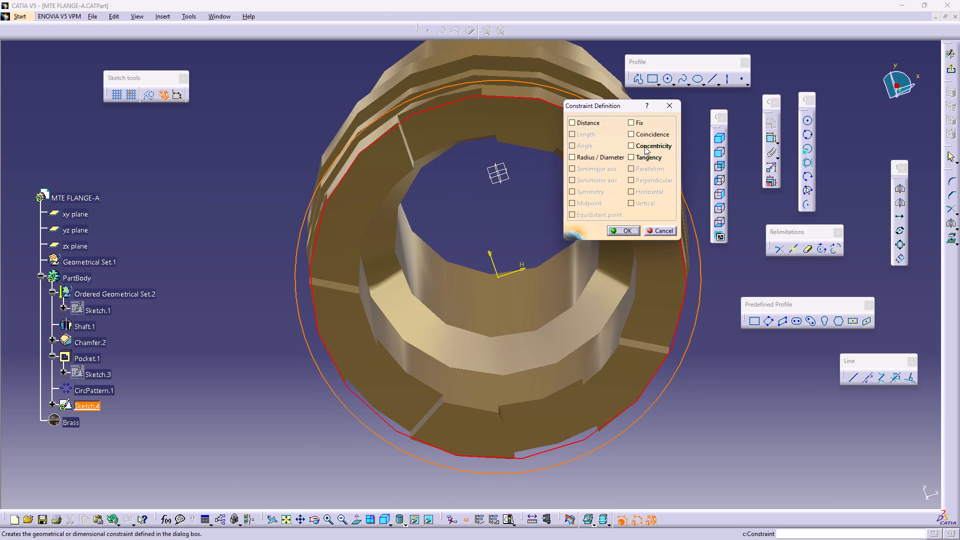
pyautogui.click(644, 146)
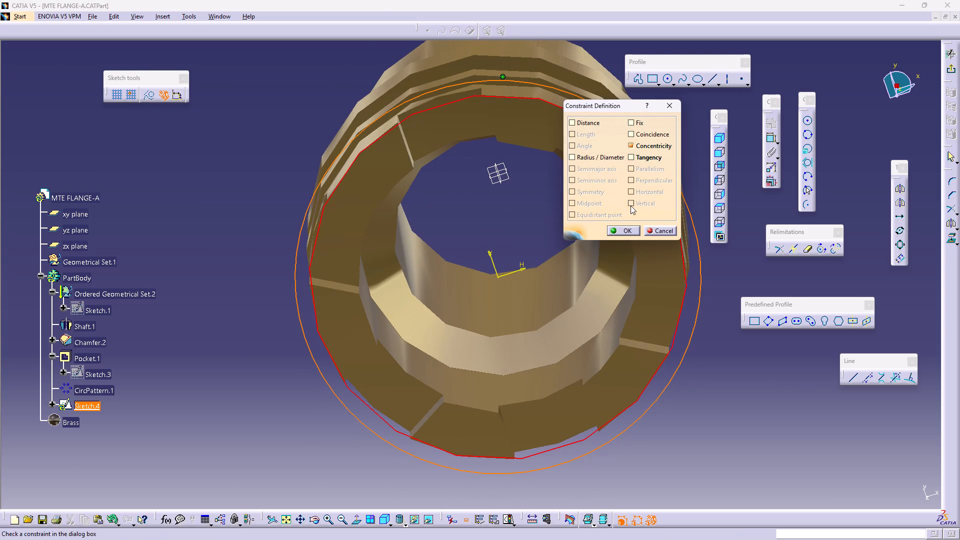
pyautogui.click(626, 230)
pyautogui.click(709, 333)
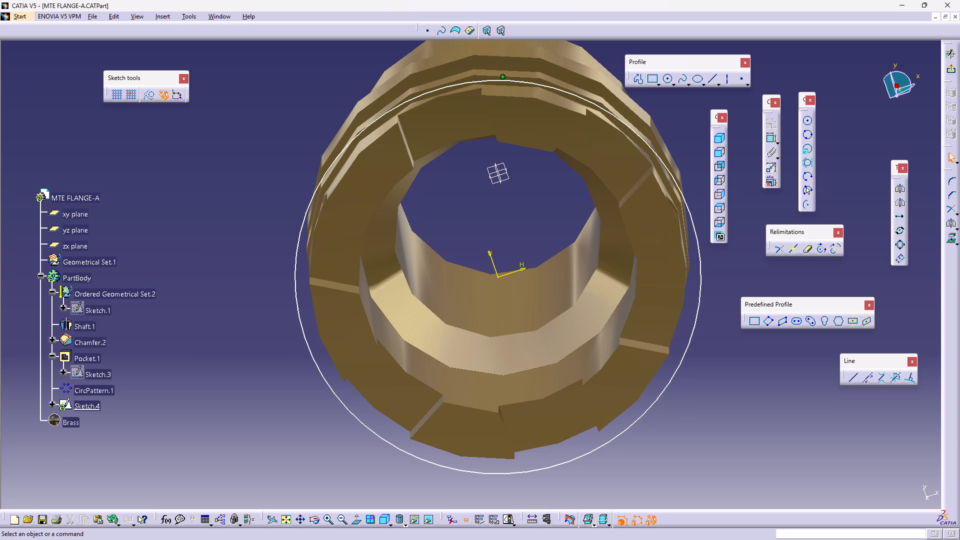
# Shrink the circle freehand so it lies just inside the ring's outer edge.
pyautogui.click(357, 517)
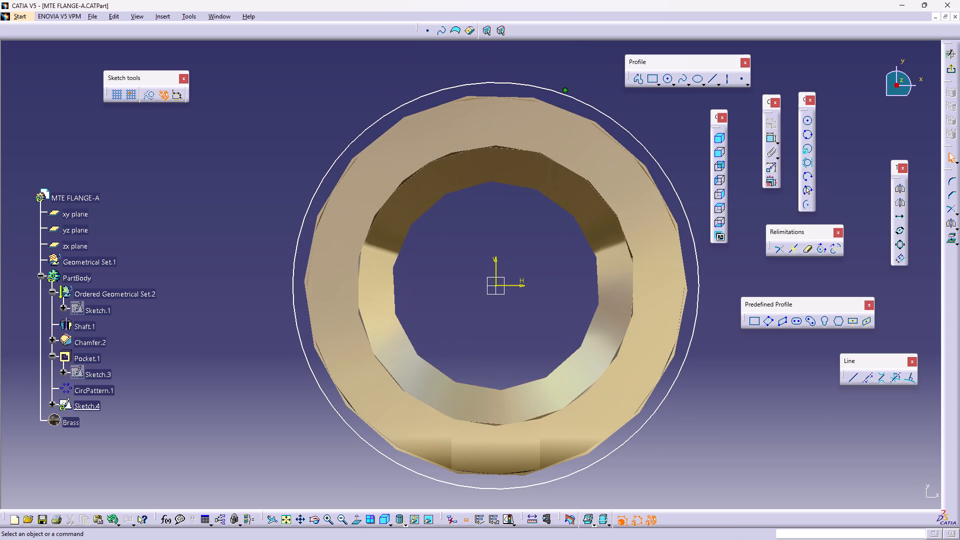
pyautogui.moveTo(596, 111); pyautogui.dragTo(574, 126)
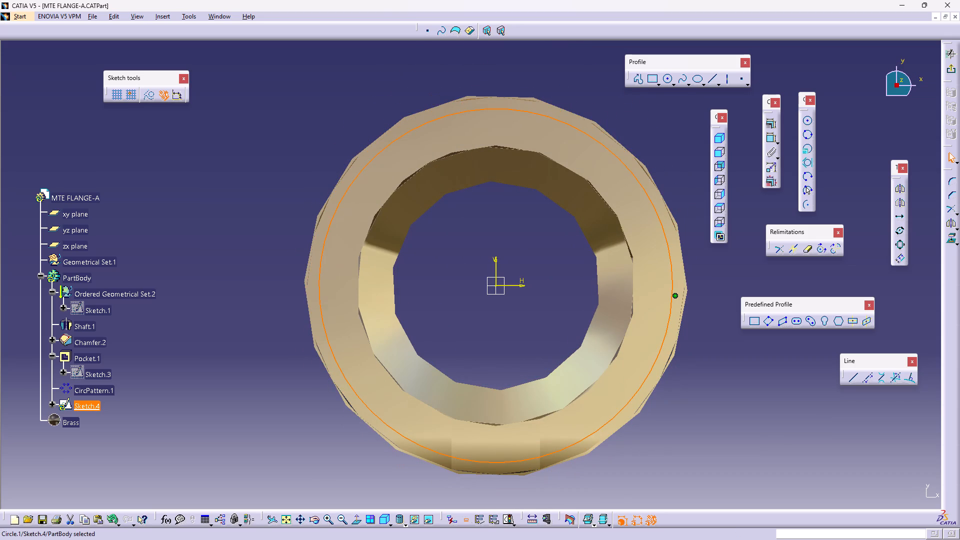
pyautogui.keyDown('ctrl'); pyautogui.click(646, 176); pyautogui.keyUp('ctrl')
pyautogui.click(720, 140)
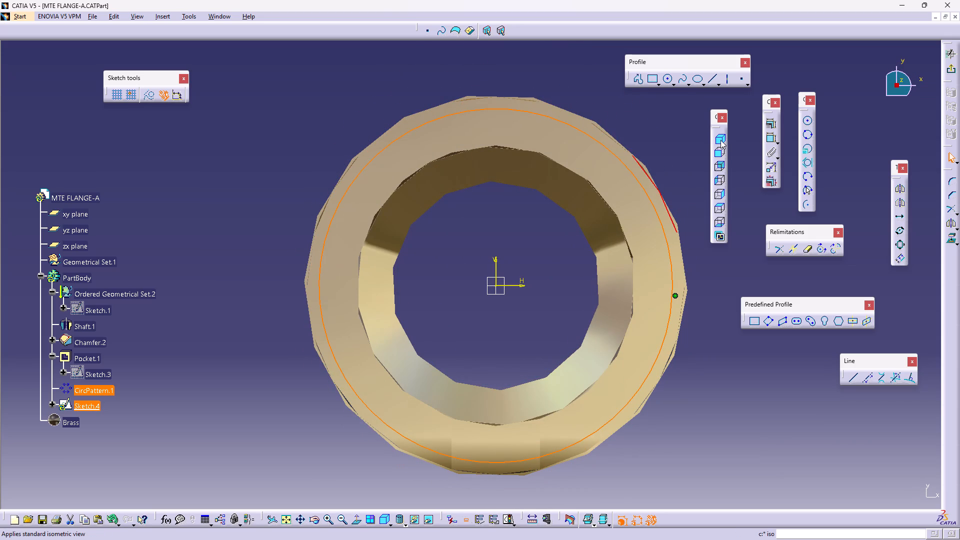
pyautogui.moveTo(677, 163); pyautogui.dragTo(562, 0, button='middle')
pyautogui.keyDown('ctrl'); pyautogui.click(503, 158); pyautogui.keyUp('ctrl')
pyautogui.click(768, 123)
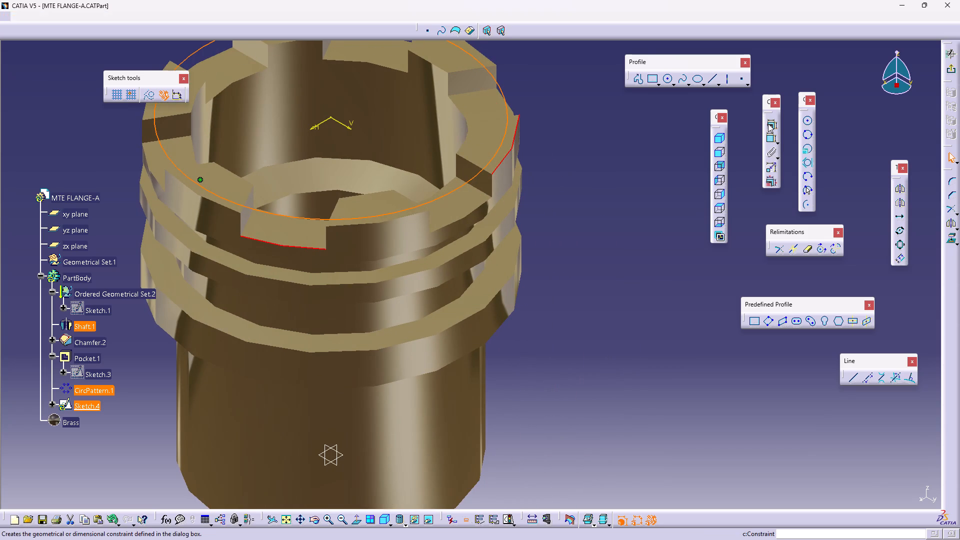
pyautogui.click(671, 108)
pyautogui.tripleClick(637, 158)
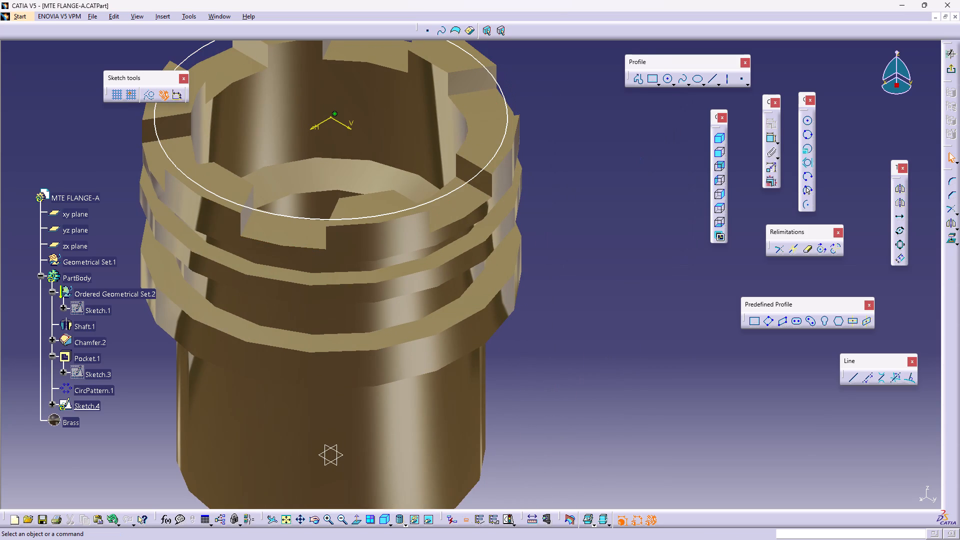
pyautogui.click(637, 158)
# Constrain the sketched circle to be coincident with the outer edge of the notched ring's end face.
pyautogui.keyDown('ctrl'); pyautogui.click(462, 187); pyautogui.keyUp('ctrl')
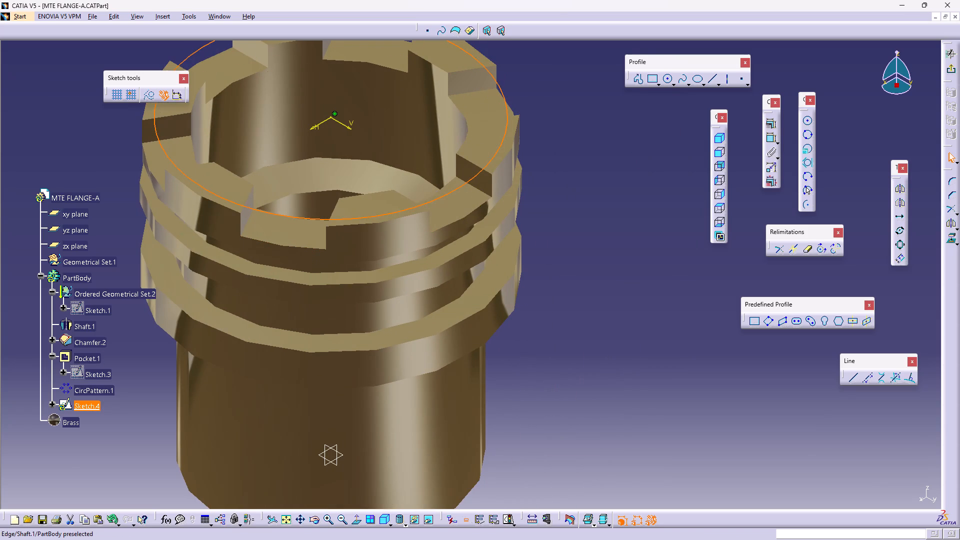
pyautogui.keyDown('ctrl'); pyautogui.click(501, 164); pyautogui.keyUp('ctrl')
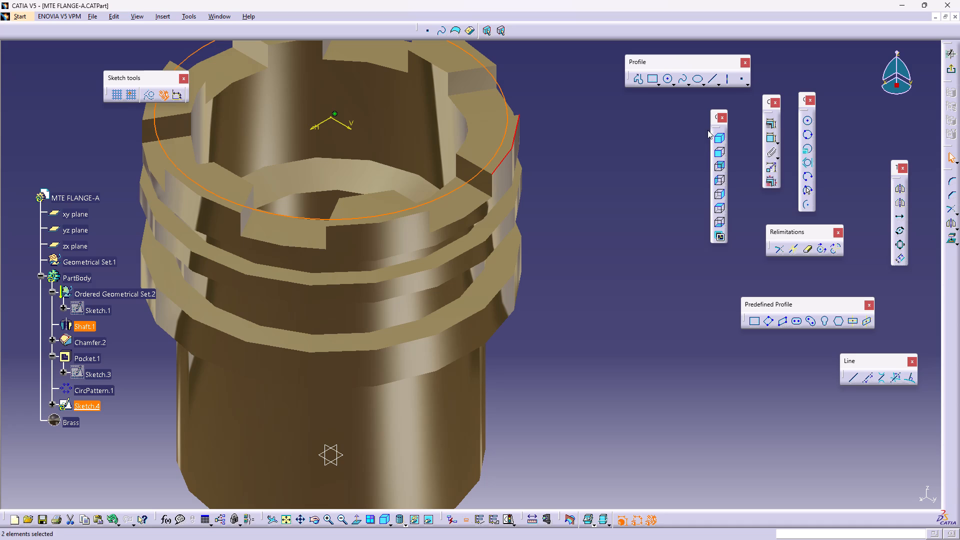
pyautogui.click(771, 124)
pyautogui.click(652, 133)
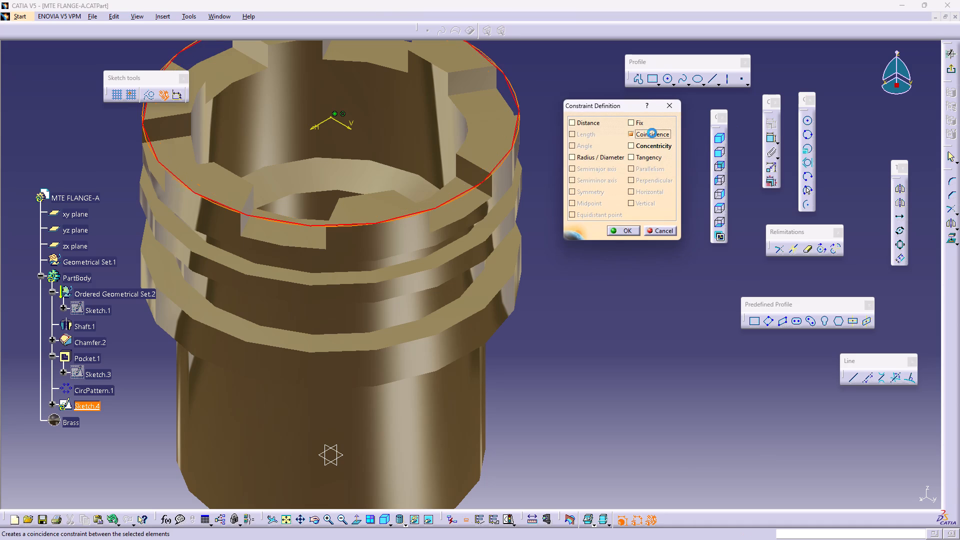
pyautogui.click(620, 230)
pyautogui.click(616, 253)
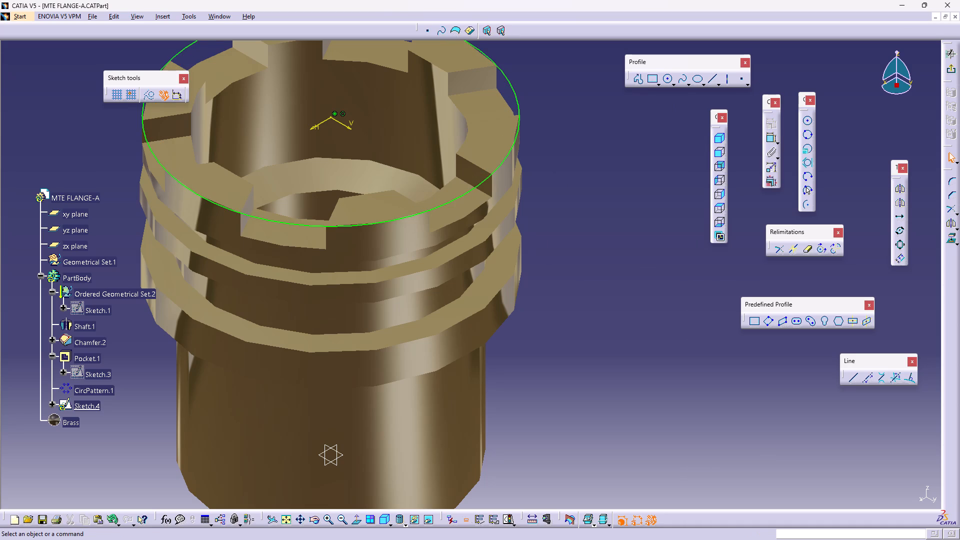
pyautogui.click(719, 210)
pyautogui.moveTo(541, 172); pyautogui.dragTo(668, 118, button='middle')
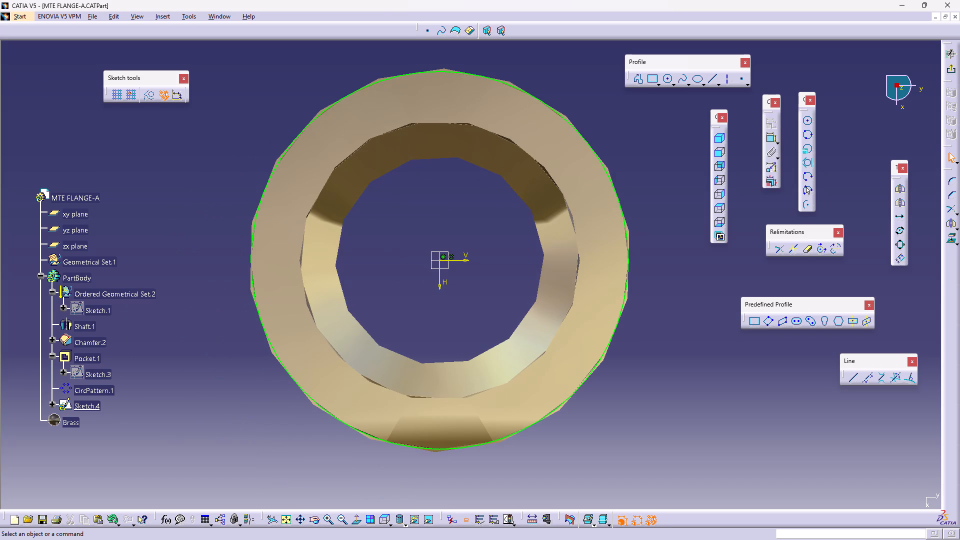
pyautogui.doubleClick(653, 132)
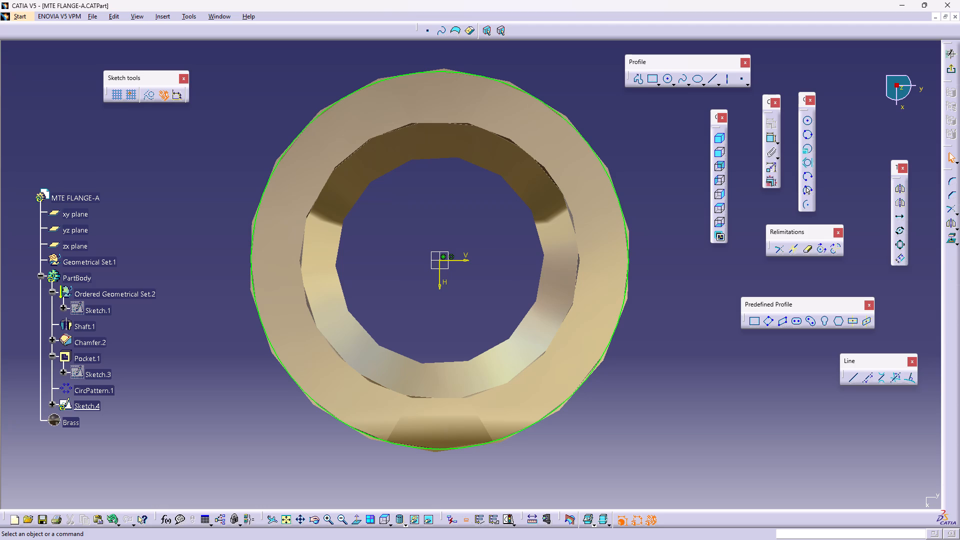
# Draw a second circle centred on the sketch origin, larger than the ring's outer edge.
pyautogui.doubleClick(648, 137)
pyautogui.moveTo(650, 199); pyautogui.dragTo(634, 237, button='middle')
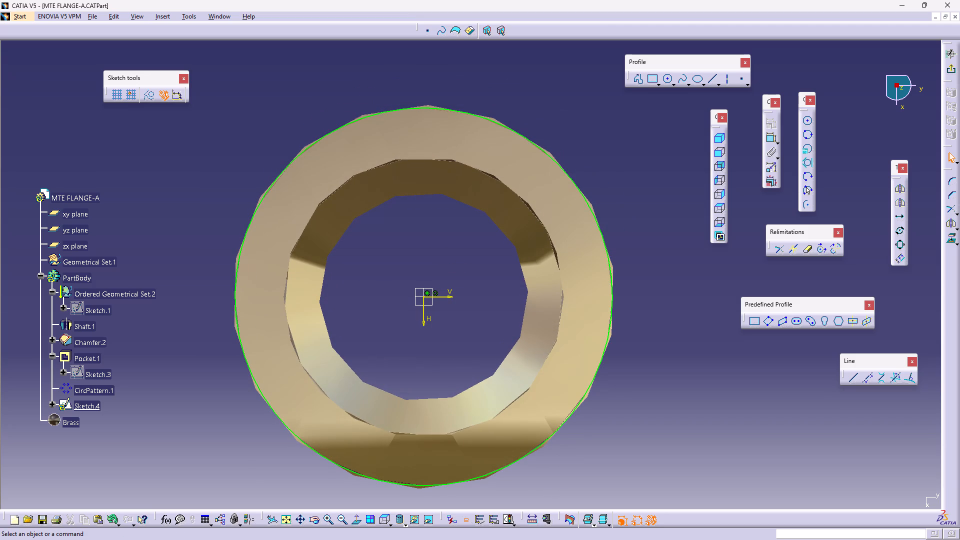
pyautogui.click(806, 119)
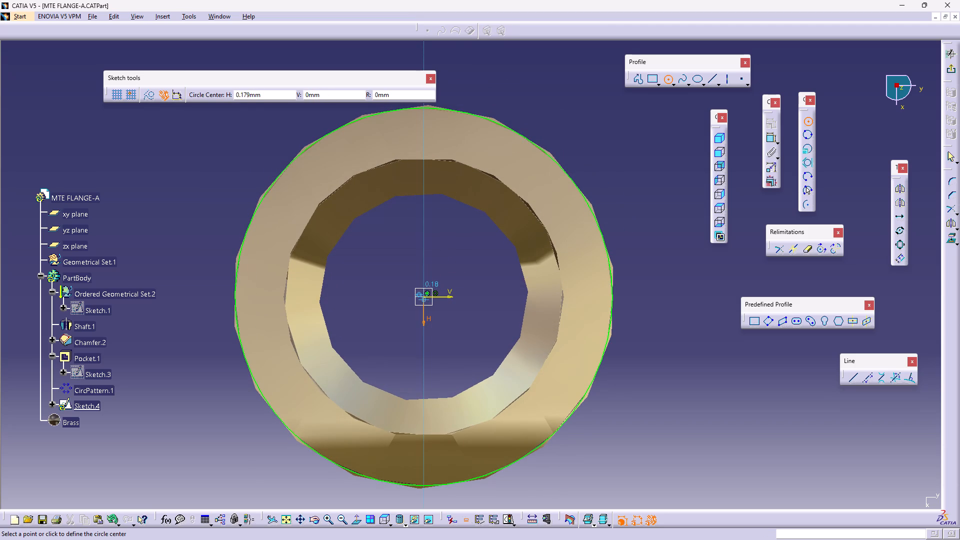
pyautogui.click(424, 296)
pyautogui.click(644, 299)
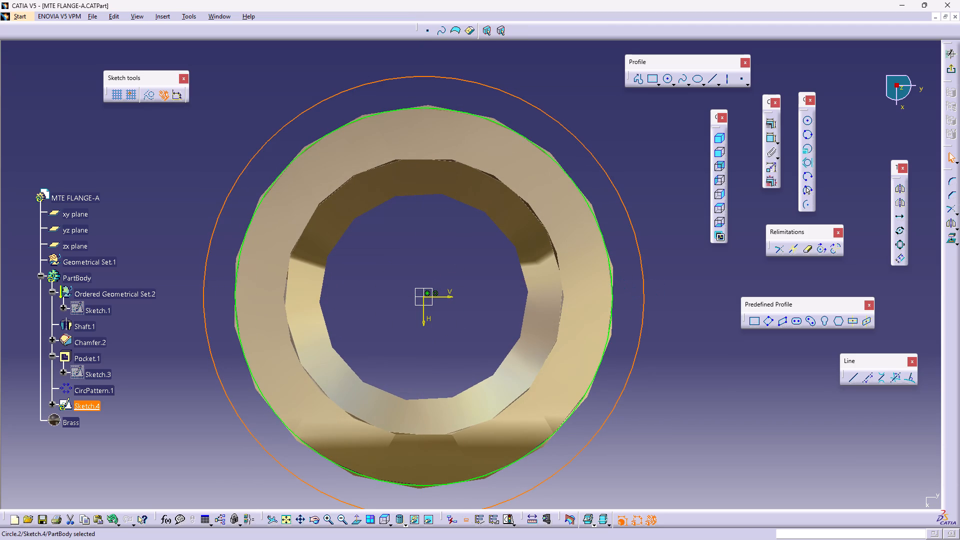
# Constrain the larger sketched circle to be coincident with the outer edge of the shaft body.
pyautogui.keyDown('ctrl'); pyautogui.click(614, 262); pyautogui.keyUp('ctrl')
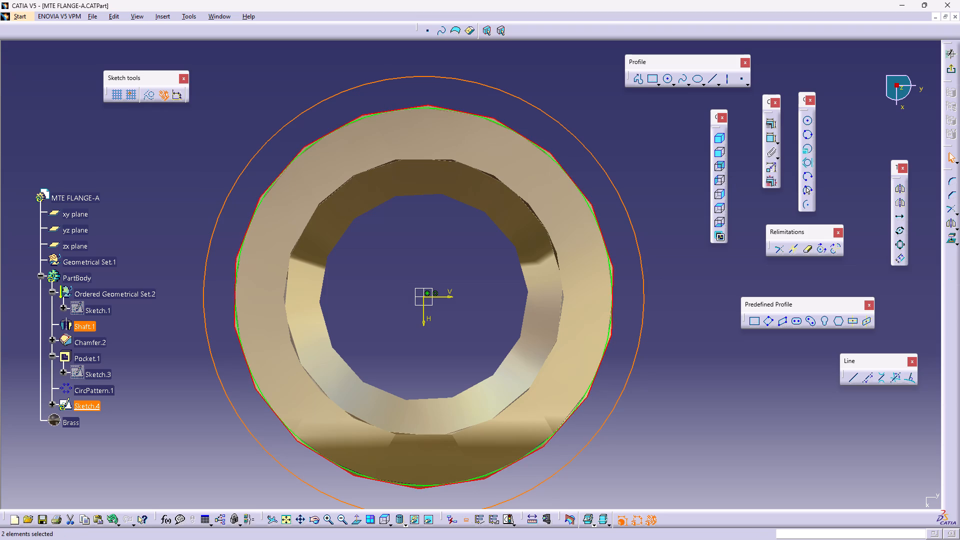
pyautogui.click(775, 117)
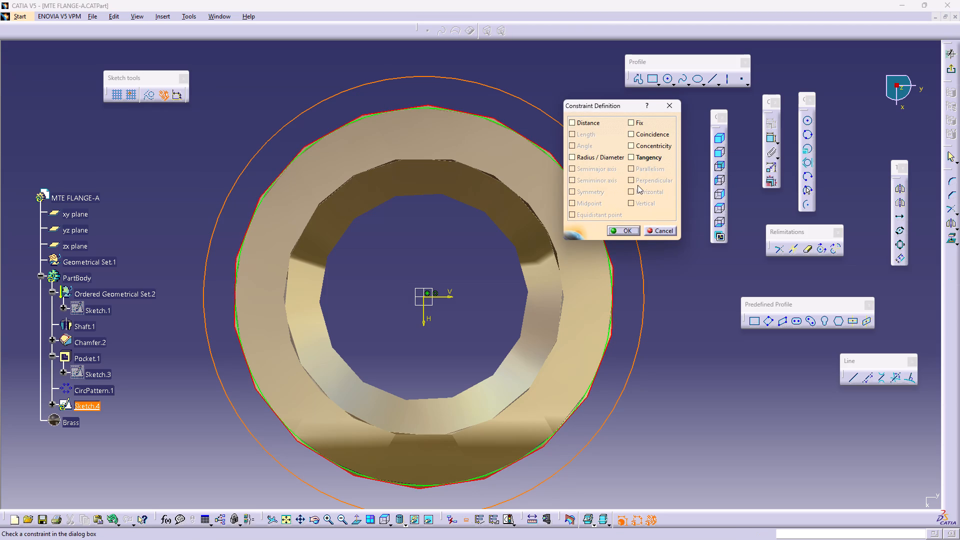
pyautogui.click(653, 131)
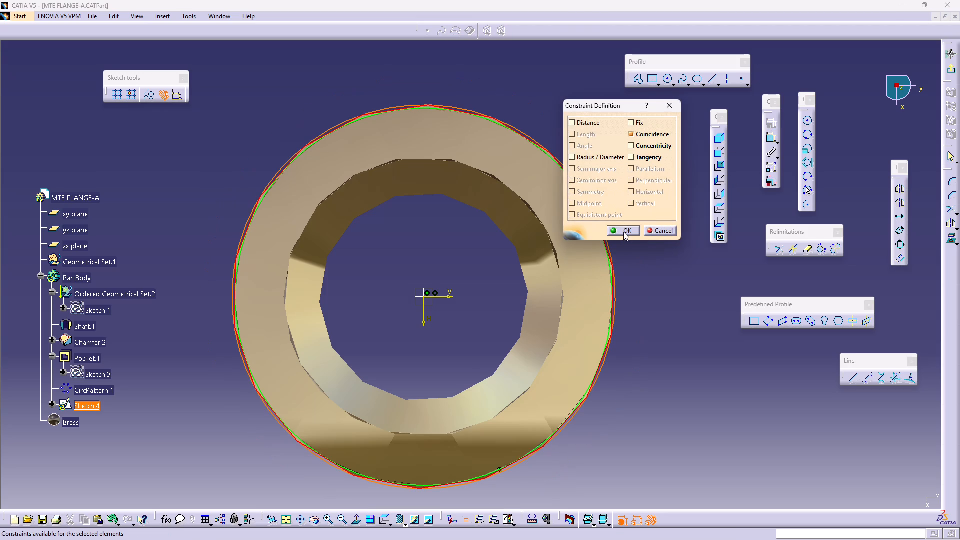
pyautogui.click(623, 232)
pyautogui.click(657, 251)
# Examine how the two sketched circles sit against the outer edge and notches of the ring.
pyautogui.moveTo(657, 247); pyautogui.dragTo(537, 376, button='middle')
pyautogui.moveTo(657, 247); pyautogui.dragTo(537, 376, button='right')
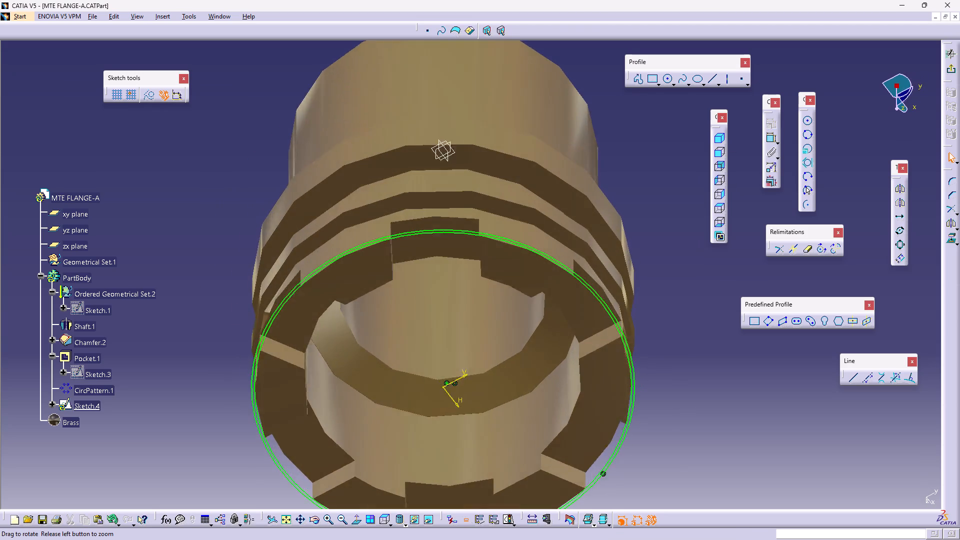
pyautogui.moveTo(537, 376); pyautogui.dragTo(552, 301, button='right')
pyautogui.moveTo(537, 376); pyautogui.dragTo(552, 301, button='middle')
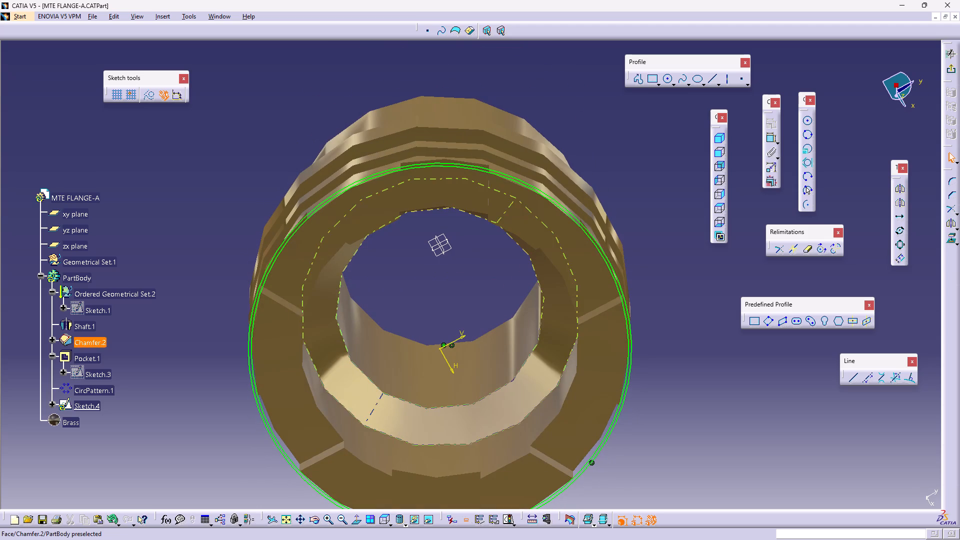
pyautogui.click(354, 520)
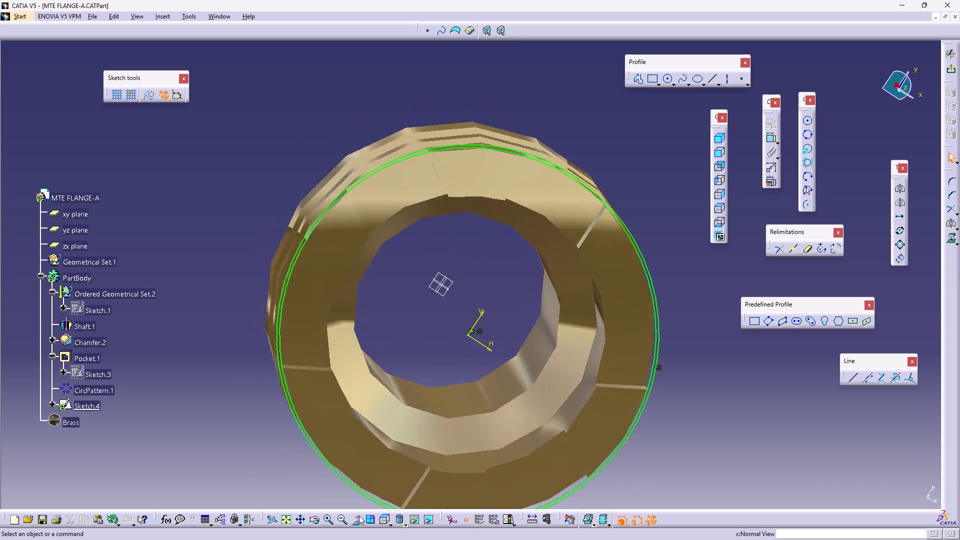
pyautogui.moveTo(666, 202); pyautogui.dragTo(665, 149, button='middle')
pyautogui.rightClick(666, 202)
pyautogui.moveTo(659, 165); pyautogui.dragTo(620, 248, button='middle')
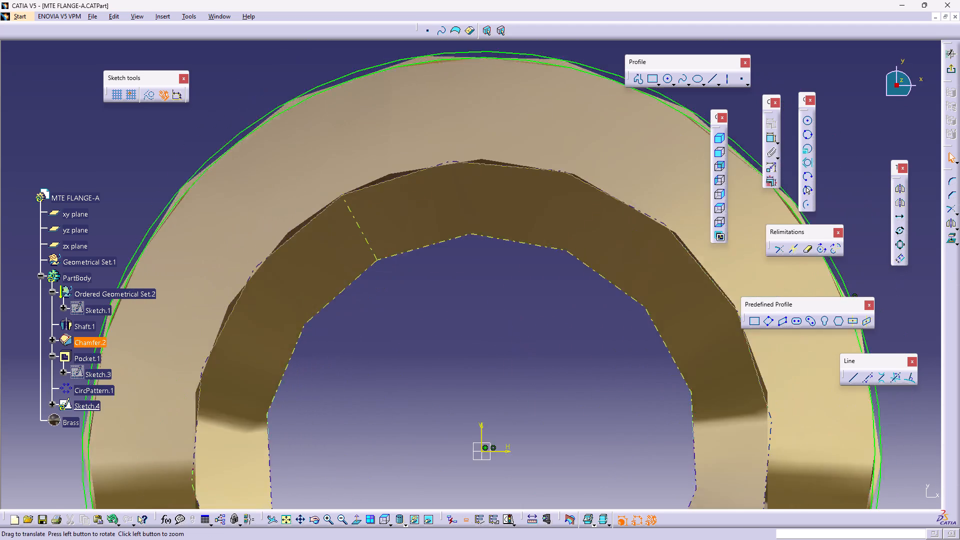
pyautogui.moveTo(620, 248); pyautogui.dragTo(542, 368, button='middle')
pyautogui.tripleClick(592, 149)
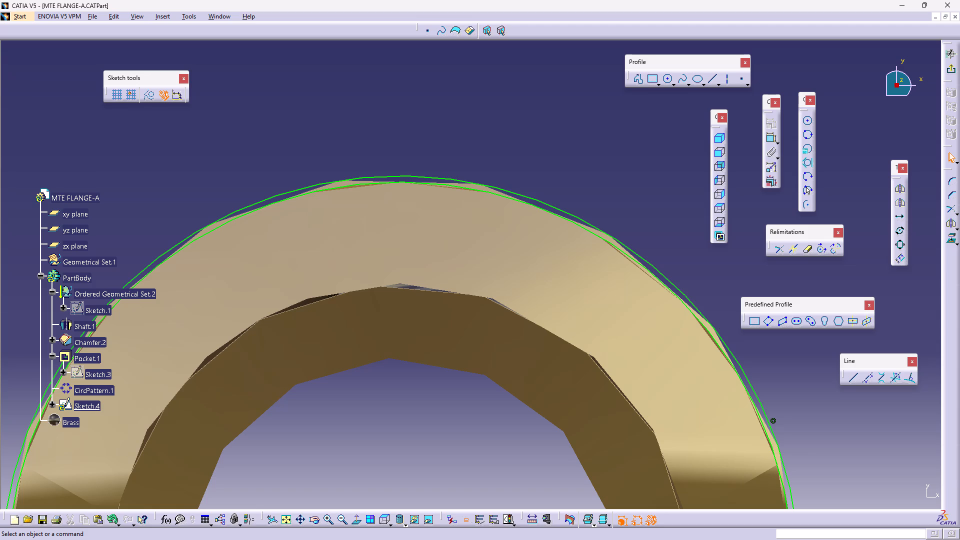
pyautogui.moveTo(591, 152); pyautogui.dragTo(605, 117, button='middle')
pyautogui.moveTo(596, 126); pyautogui.dragTo(586, 156, button='middle')
pyautogui.moveTo(586, 158); pyautogui.dragTo(626, 352, button='right')
pyautogui.moveTo(586, 156); pyautogui.dragTo(626, 352, button='middle')
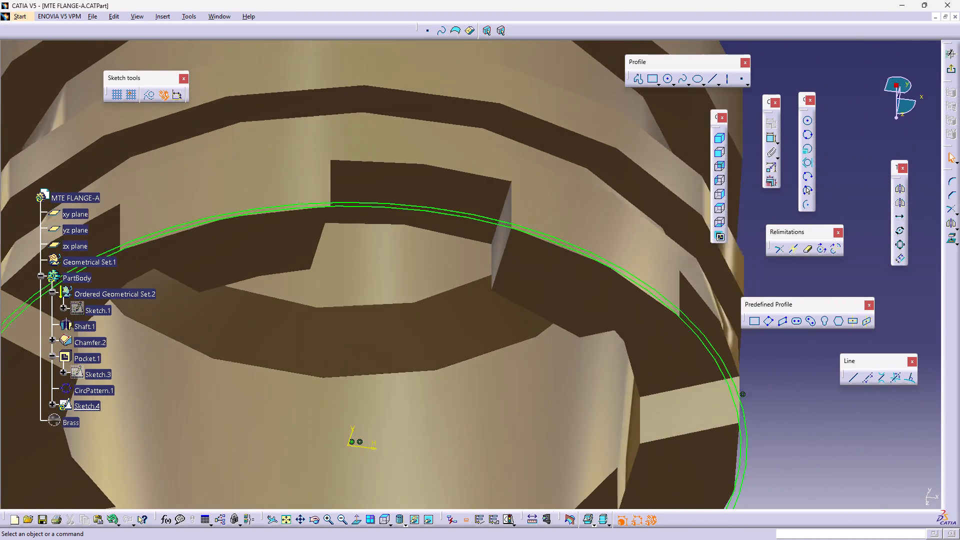
pyautogui.moveTo(626, 352); pyautogui.dragTo(644, 200, button='right')
pyautogui.moveTo(626, 352); pyautogui.dragTo(644, 200, button='middle')
pyautogui.click(356, 515)
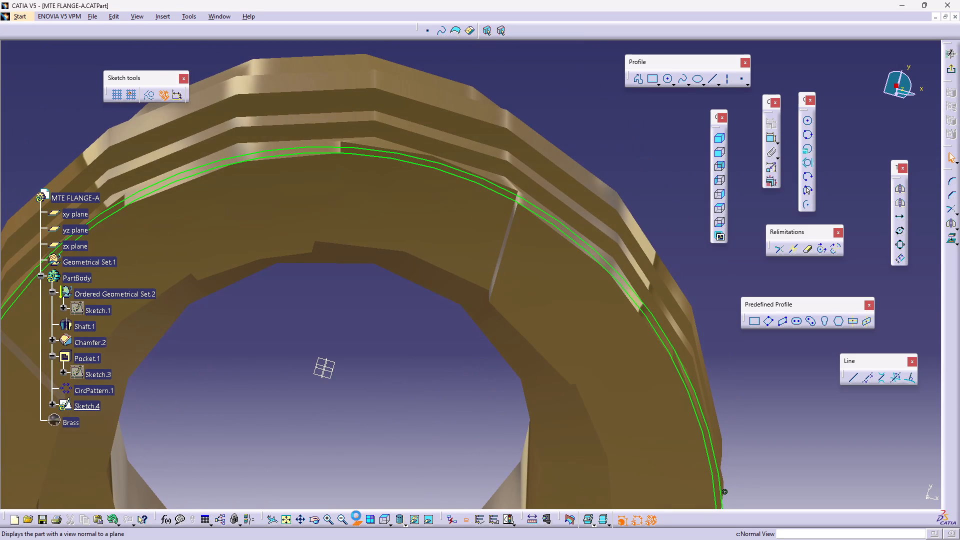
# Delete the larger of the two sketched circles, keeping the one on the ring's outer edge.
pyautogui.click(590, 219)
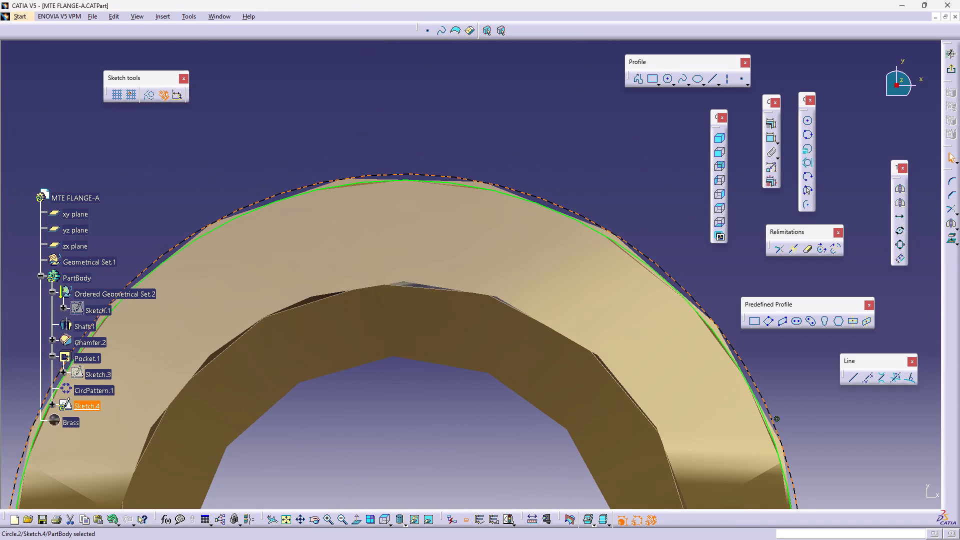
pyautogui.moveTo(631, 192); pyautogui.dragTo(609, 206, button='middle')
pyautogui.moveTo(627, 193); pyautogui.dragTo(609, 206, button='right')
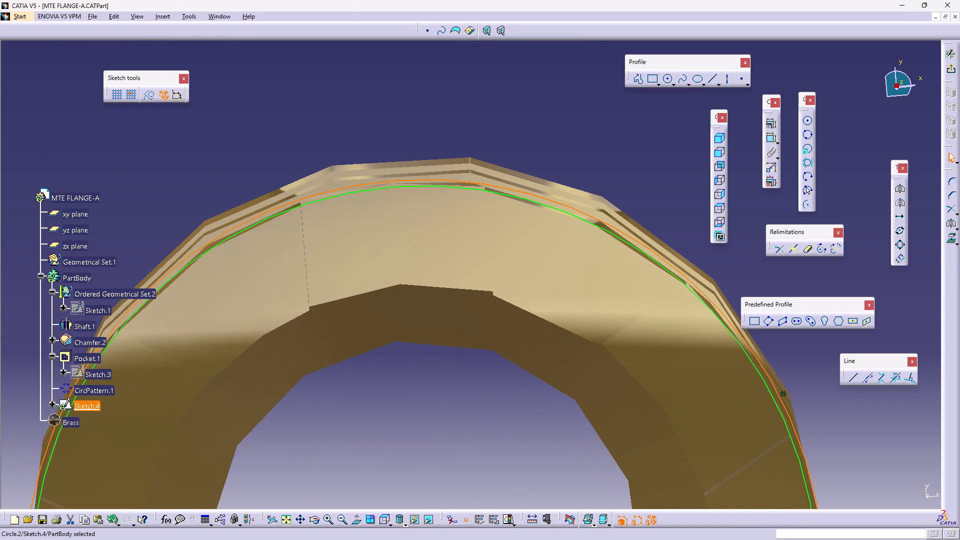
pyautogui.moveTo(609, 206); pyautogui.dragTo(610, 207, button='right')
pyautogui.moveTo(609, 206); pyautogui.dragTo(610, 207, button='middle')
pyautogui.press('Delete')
# Draw a circle with a radius of about 12 mm, centred on the sketch origin, inside the existing outer circle.
pyautogui.moveTo(627, 184); pyautogui.dragTo(634, 159, button='middle')
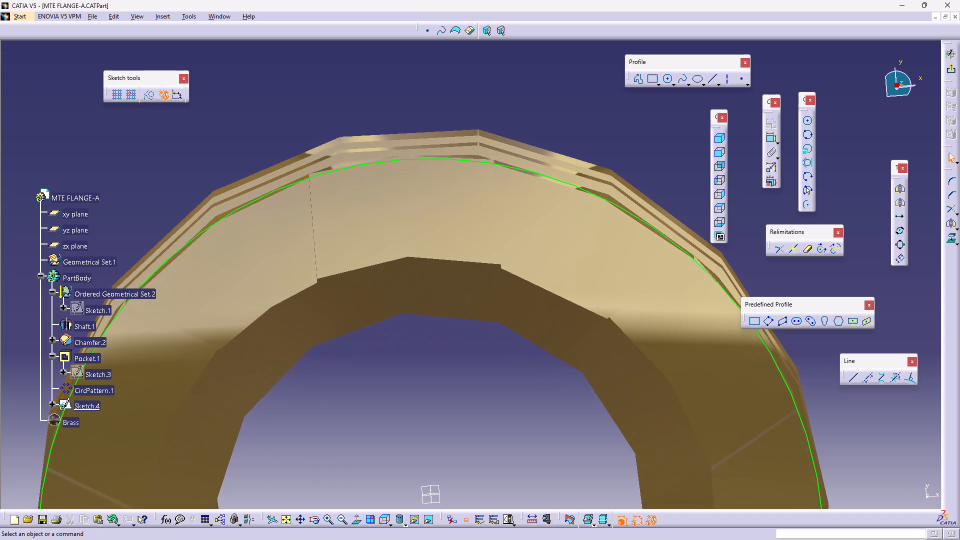
pyautogui.click(355, 522)
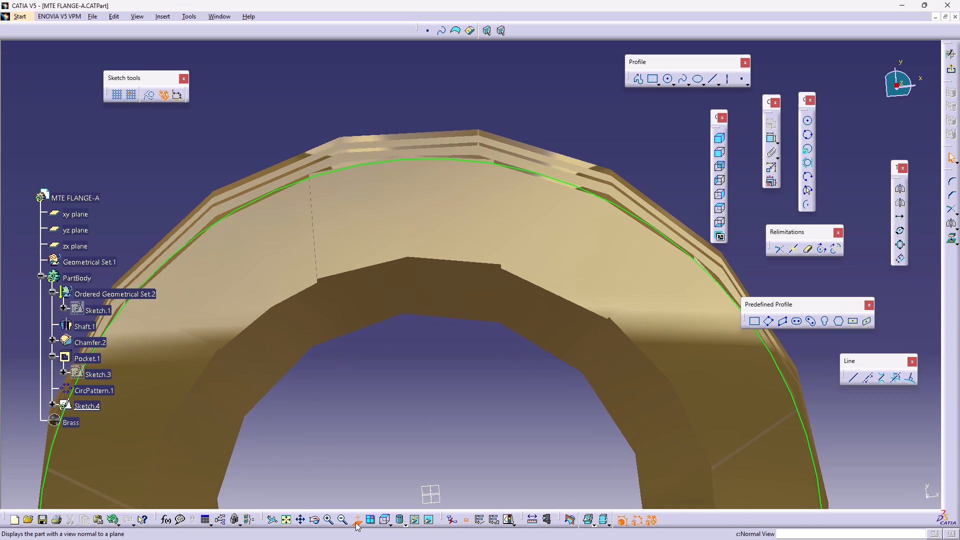
pyautogui.moveTo(537, 282); pyautogui.dragTo(578, 135, button='middle')
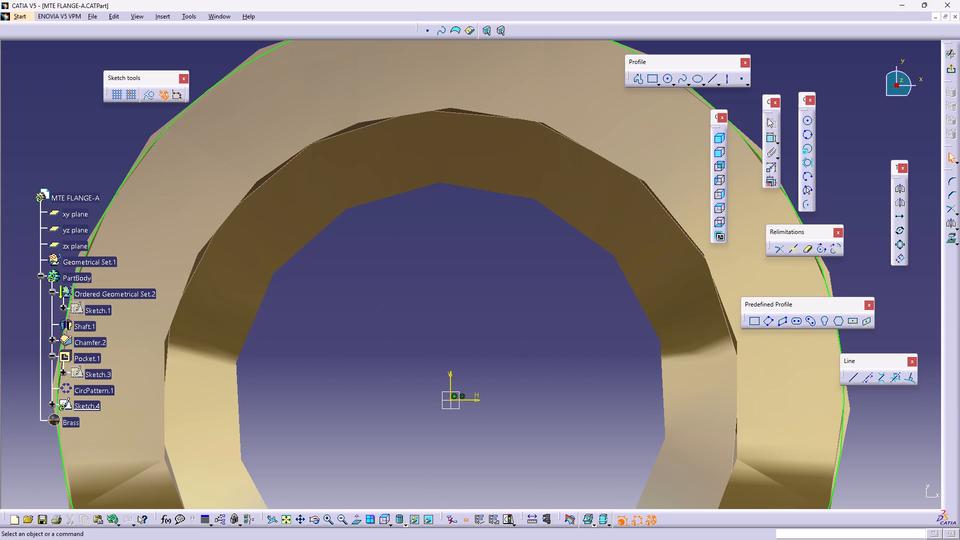
pyautogui.click(805, 120)
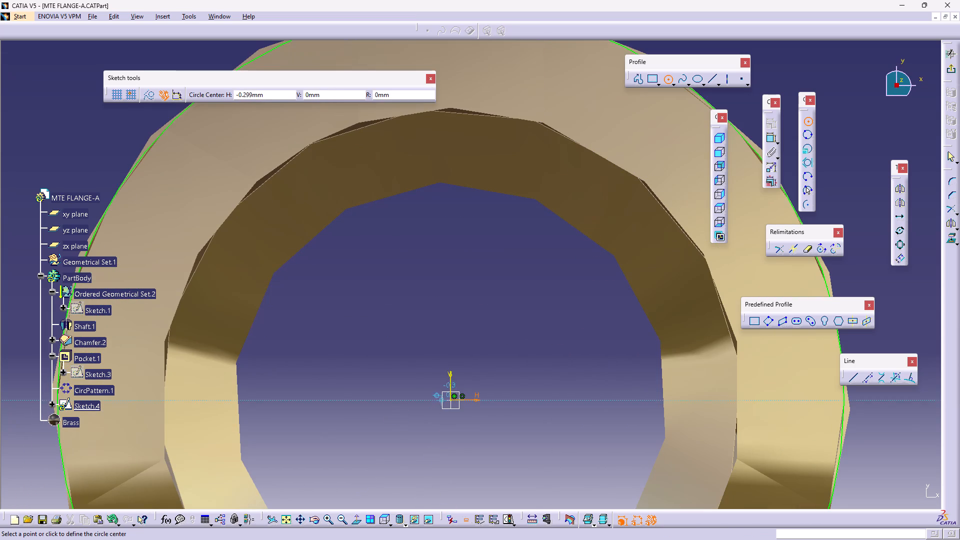
pyautogui.click(452, 399)
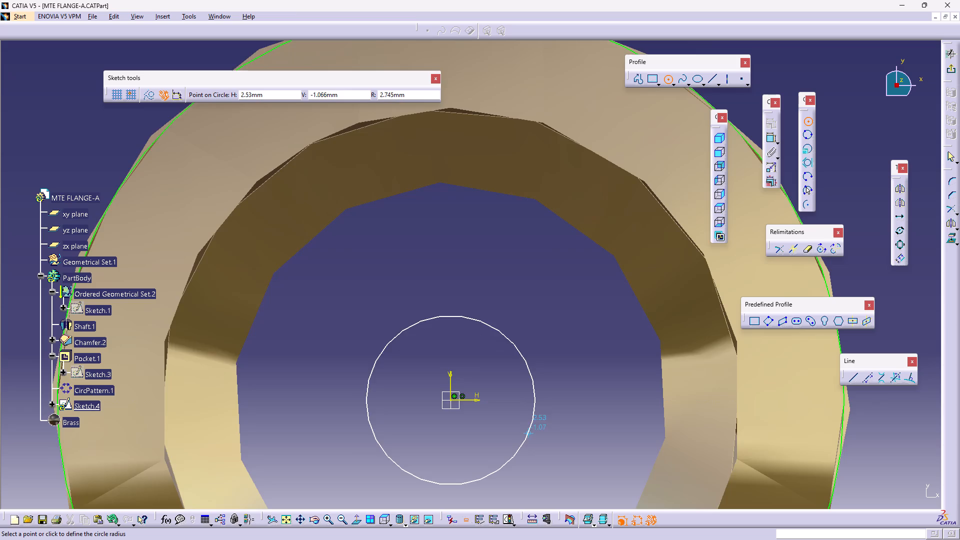
pyautogui.moveTo(538, 324); pyautogui.dragTo(540, 318, button='middle')
pyautogui.rightClick(536, 267)
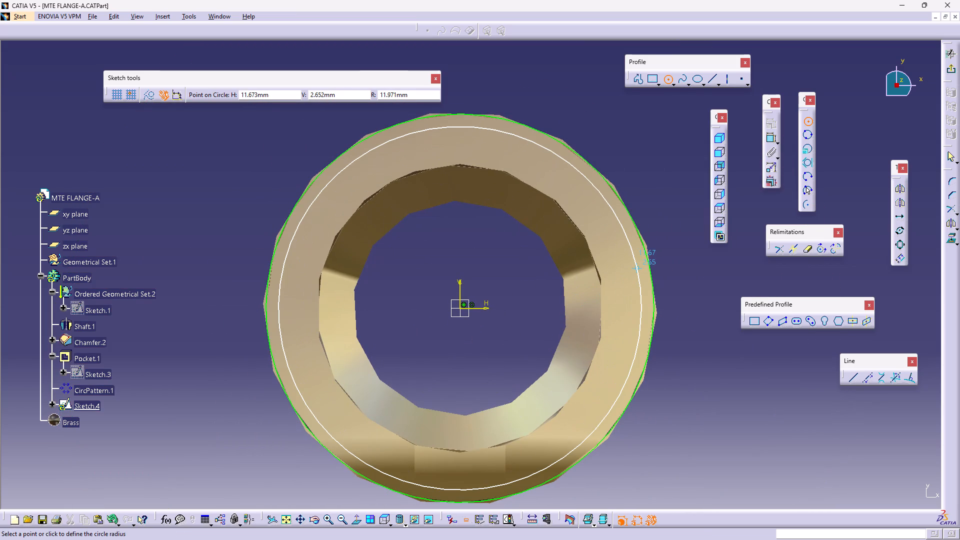
pyautogui.click(638, 264)
# Dimension the offset between the inner and outer sketched circles and set it to 1 mm.
pyautogui.moveTo(660, 305); pyautogui.dragTo(636, 317, button='middle')
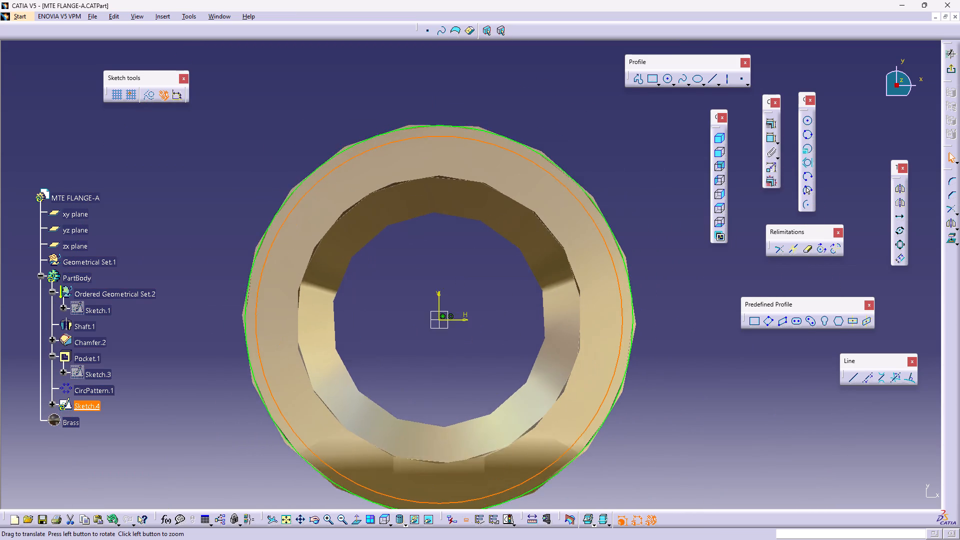
pyautogui.moveTo(636, 317); pyautogui.dragTo(524, 243, button='middle')
pyautogui.rightClick(502, 354)
pyautogui.moveTo(501, 260); pyautogui.dragTo(603, 220, button='middle')
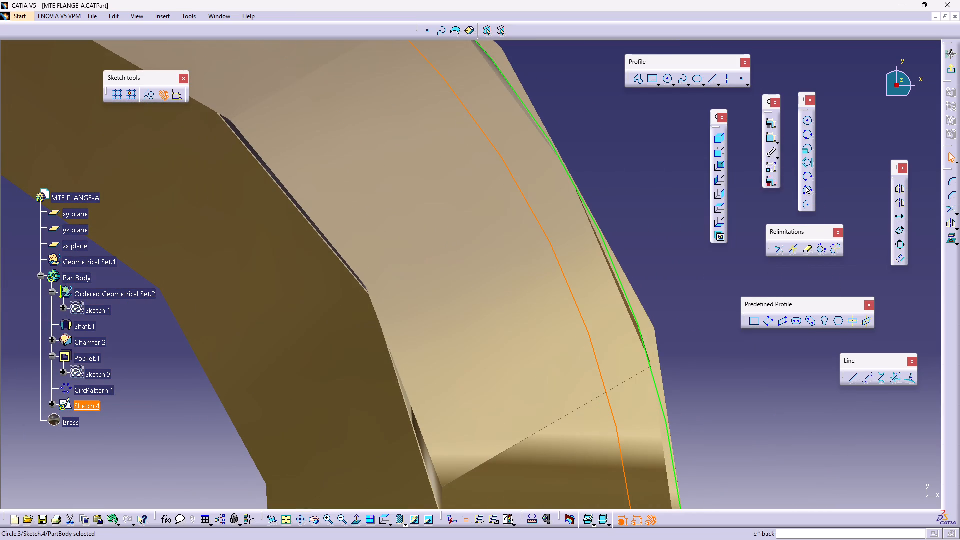
pyautogui.click(768, 141)
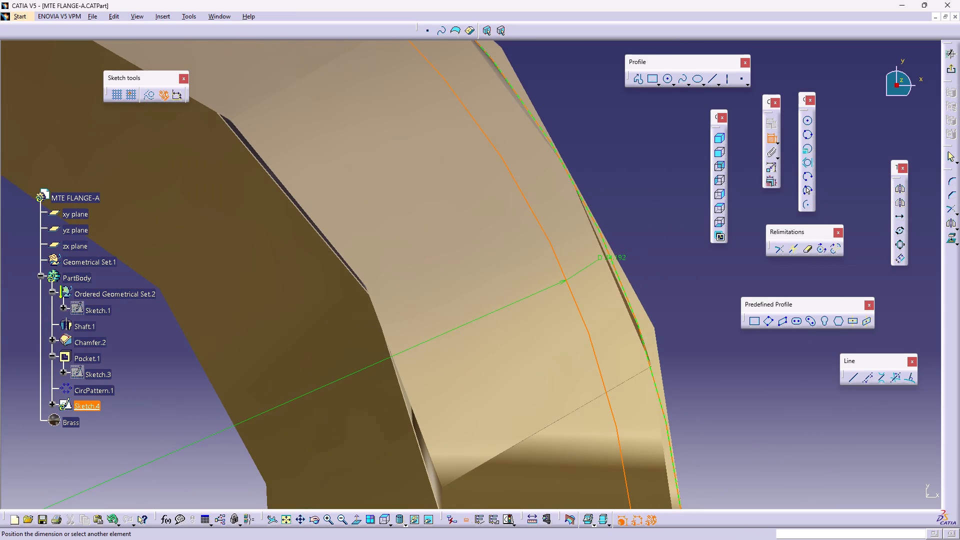
pyautogui.click(611, 260)
pyautogui.click(661, 183)
pyautogui.doubleClick(661, 183)
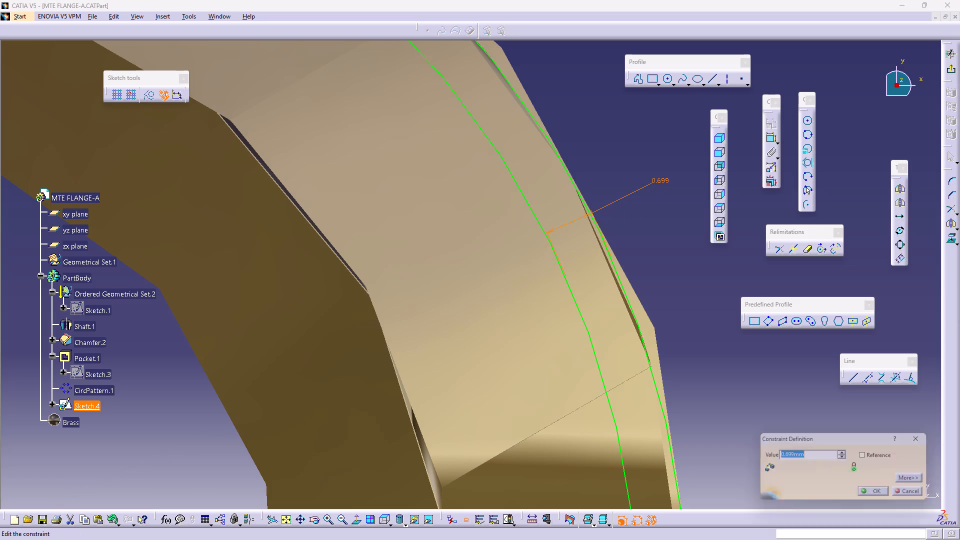
pyautogui.press('1')
pyautogui.press('Return')
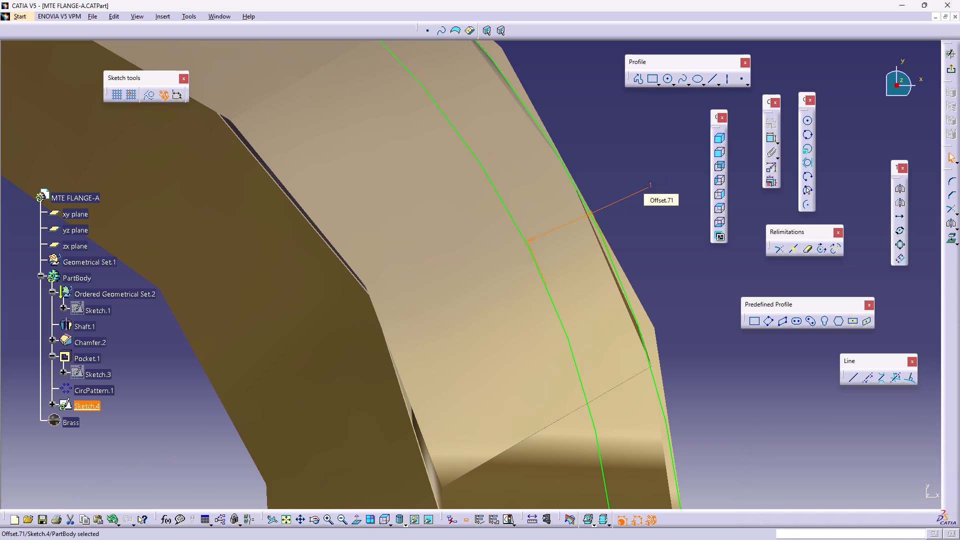
pyautogui.click(675, 172)
# Examine the two sketched circles against the notched ring from several orientations.
pyautogui.moveTo(675, 172); pyautogui.dragTo(682, 265, button='middle')
pyautogui.rightClick(675, 172)
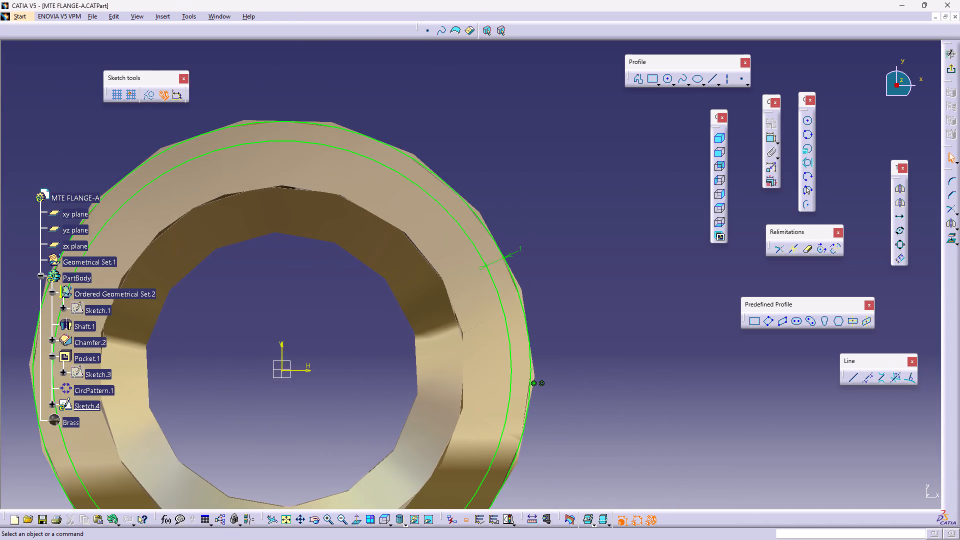
pyautogui.moveTo(513, 210); pyautogui.dragTo(614, 229, button='middle')
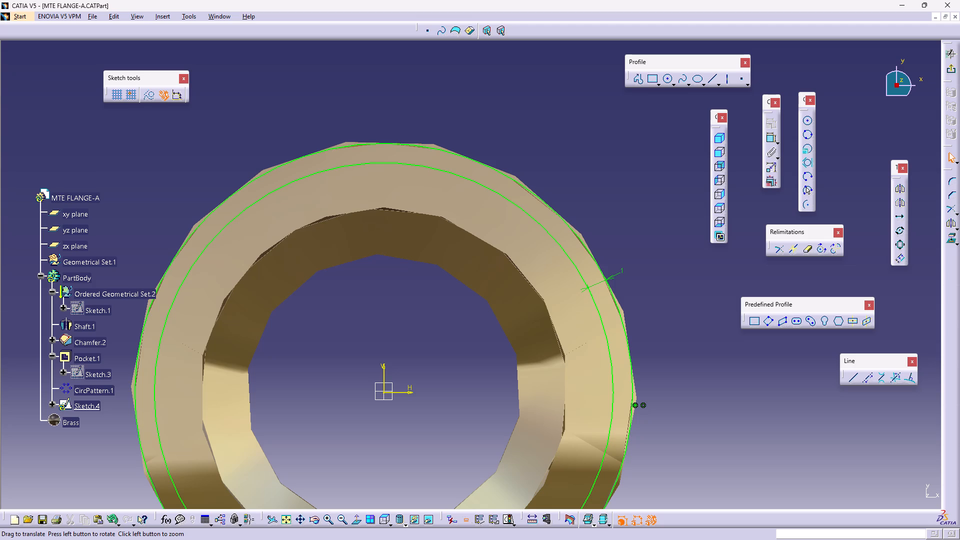
pyautogui.click(562, 217)
pyautogui.moveTo(553, 241); pyautogui.dragTo(611, 246, button='middle')
pyautogui.rightClick(604, 164)
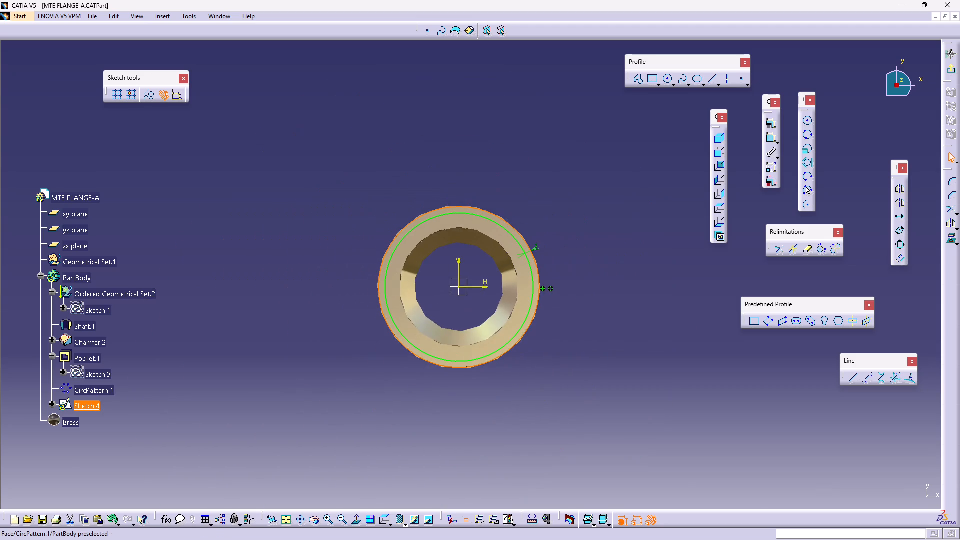
pyautogui.moveTo(566, 172); pyautogui.dragTo(495, 373, button='middle')
pyautogui.moveTo(566, 172); pyautogui.dragTo(495, 373, button='right')
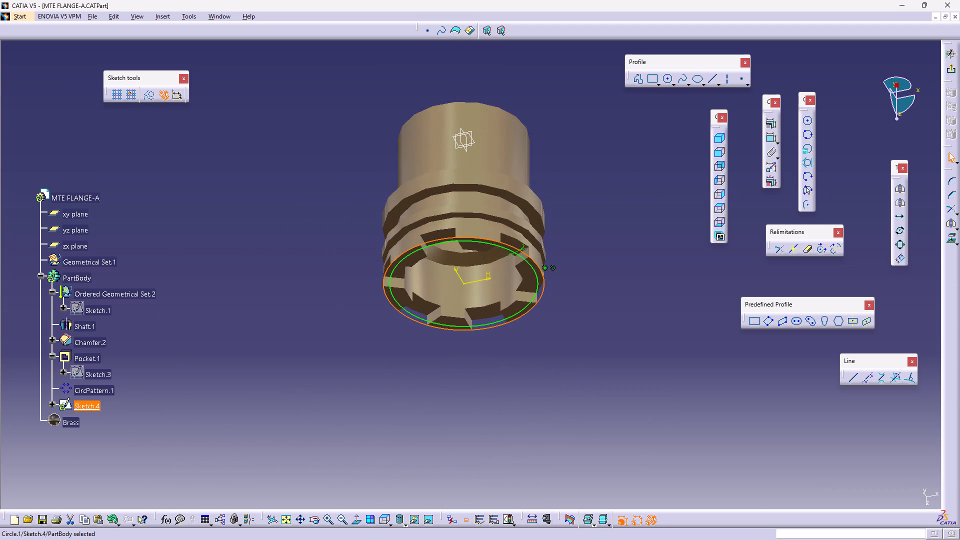
pyautogui.click(357, 517)
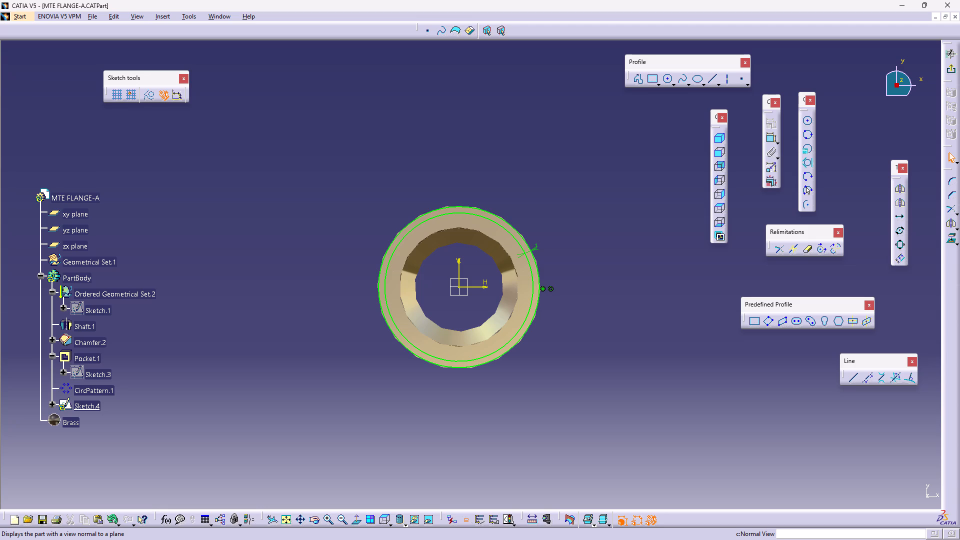
pyautogui.click(359, 517)
pyautogui.click(359, 517)
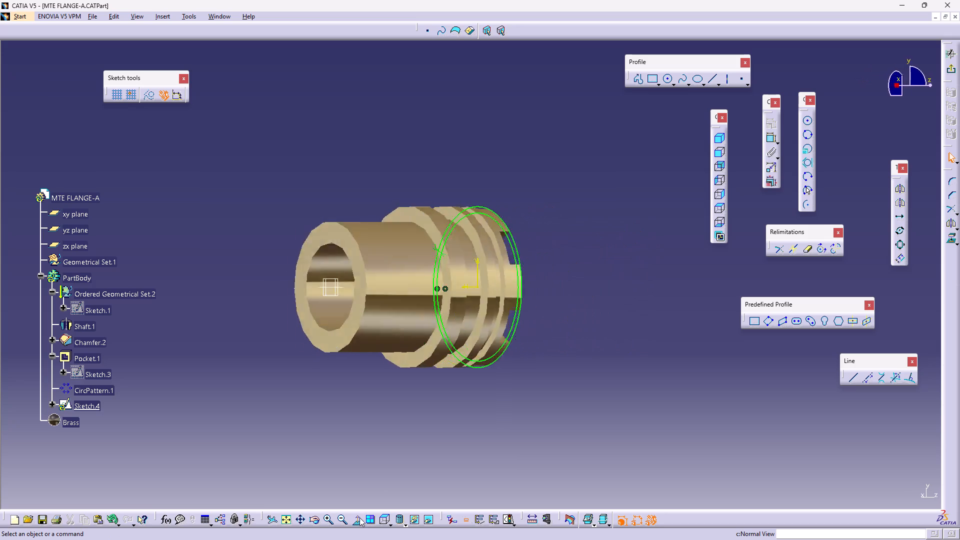
pyautogui.moveTo(584, 372); pyautogui.dragTo(601, 312, button='middle')
pyautogui.rightClick(584, 372)
pyautogui.moveTo(602, 309); pyautogui.dragTo(586, 382, button='middle')
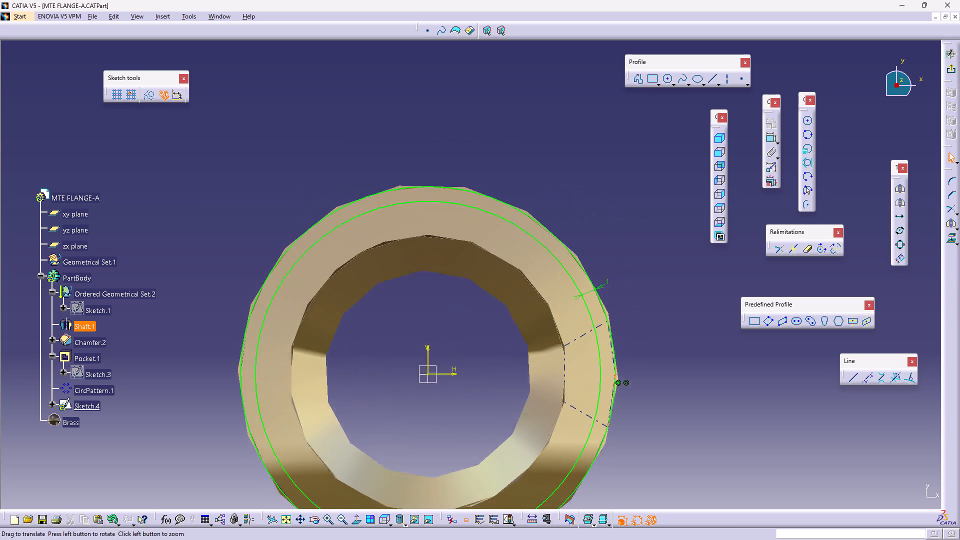
pyautogui.moveTo(586, 382); pyautogui.dragTo(583, 394, button='middle')
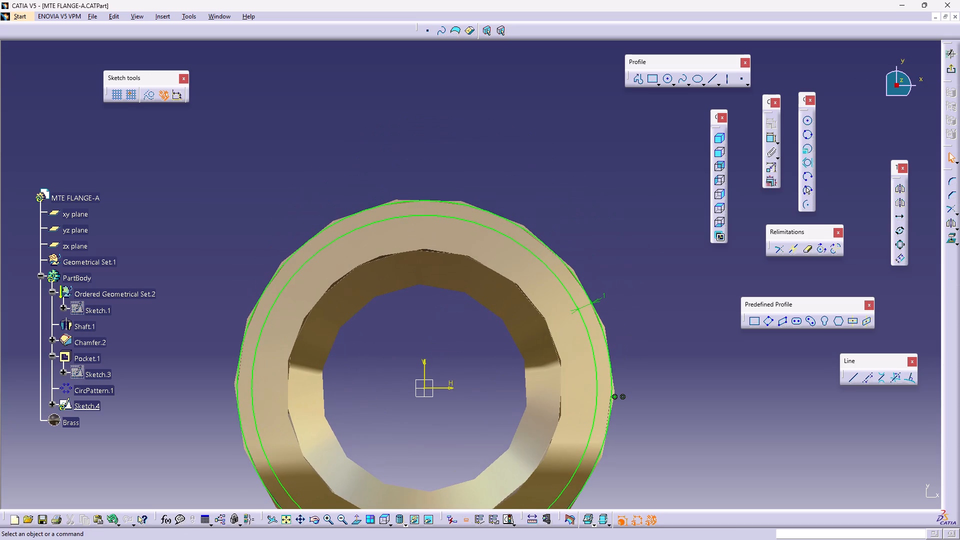
# Exit the sketch containing the two concentric circles and return to the part model.
pyautogui.moveTo(646, 341); pyautogui.dragTo(648, 328, button='middle')
pyautogui.rightClick(646, 341)
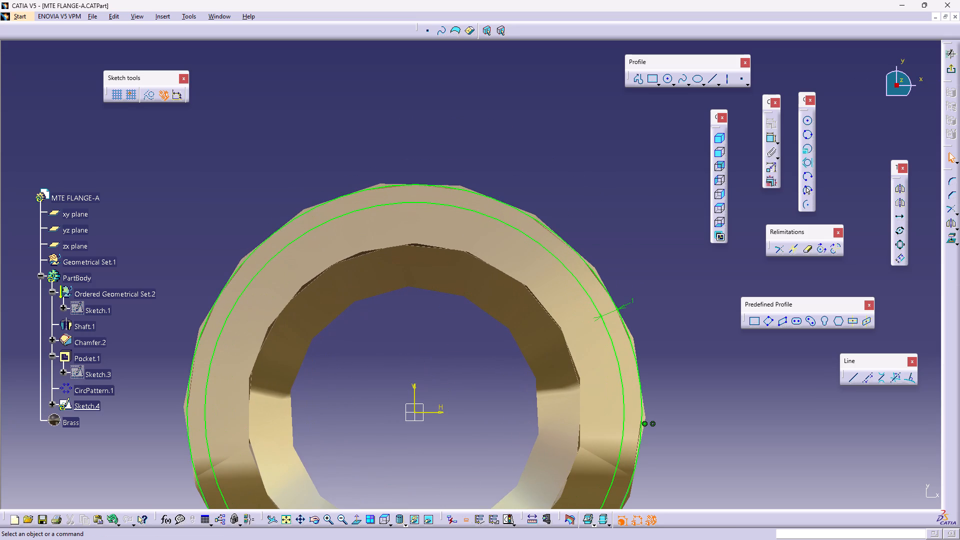
pyautogui.click(949, 68)
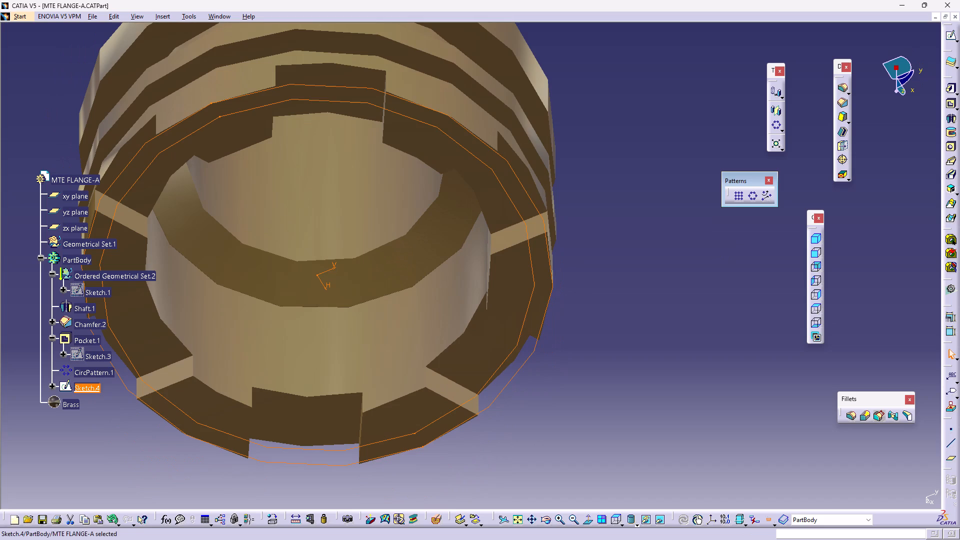
pyautogui.doubleClick(648, 229)
# Examine the notched end, the two sketched circles and the outer grooves of the flange from several orientations.
pyautogui.moveTo(512, 304); pyautogui.dragTo(672, 353, button='middle')
pyautogui.moveTo(512, 304); pyautogui.dragTo(679, 372, button='right')
pyautogui.moveTo(676, 339); pyautogui.dragTo(566, 382, button='middle')
pyautogui.moveTo(676, 341); pyautogui.dragTo(566, 382, button='right')
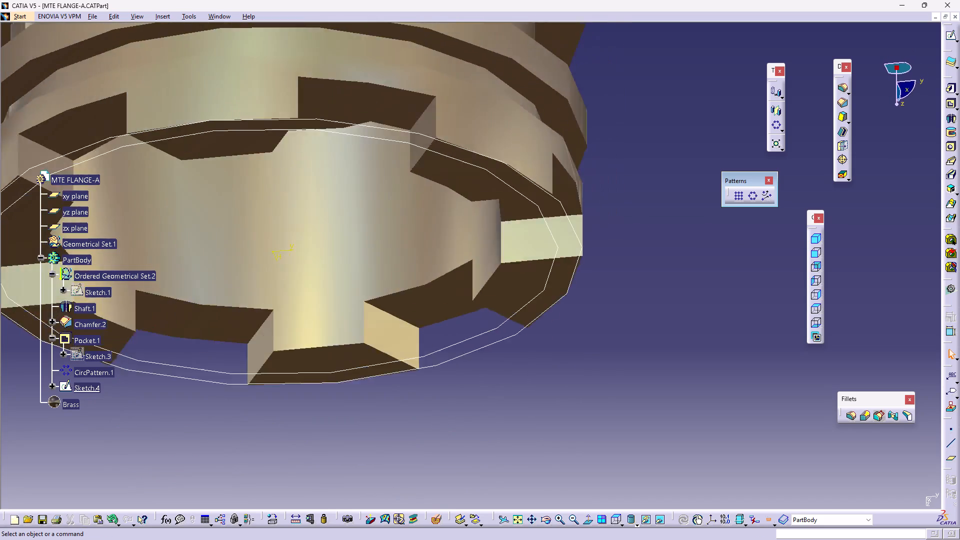
pyautogui.moveTo(566, 382); pyautogui.dragTo(443, 357, button='right')
pyautogui.moveTo(566, 382); pyautogui.dragTo(461, 418, button='middle')
pyautogui.rightClick(443, 357)
pyautogui.moveTo(325, 399); pyautogui.dragTo(613, 249, button='middle')
pyautogui.moveTo(326, 401); pyautogui.dragTo(613, 249, button='right')
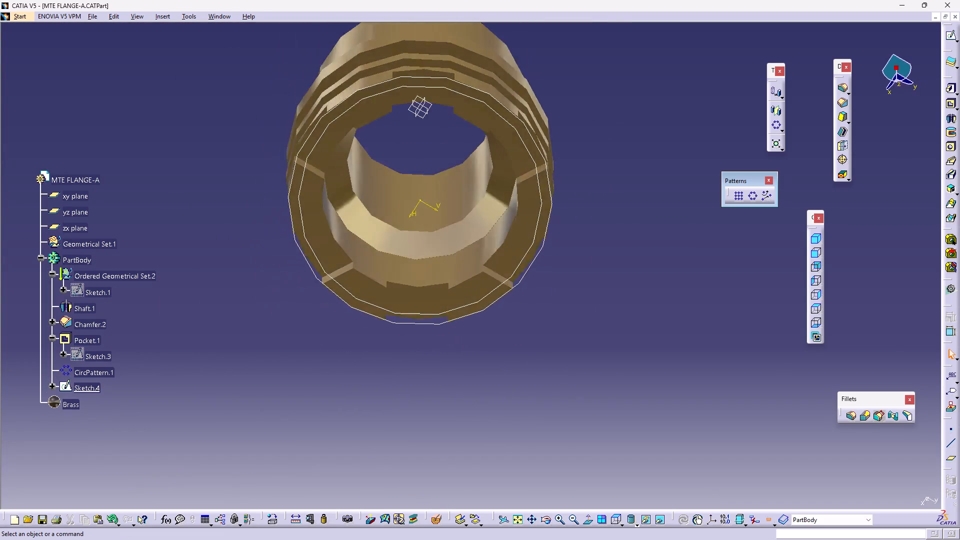
pyautogui.moveTo(613, 249); pyautogui.dragTo(539, 224, button='right')
pyautogui.moveTo(613, 249); pyautogui.dragTo(540, 228, button='middle')
pyautogui.moveTo(641, 303); pyautogui.dragTo(290, 312, button='middle')
pyautogui.moveTo(630, 331); pyautogui.dragTo(286, 304, button='right')
pyautogui.moveTo(292, 320); pyautogui.dragTo(528, 437, button='middle')
pyautogui.moveTo(304, 339); pyautogui.dragTo(528, 437, button='right')
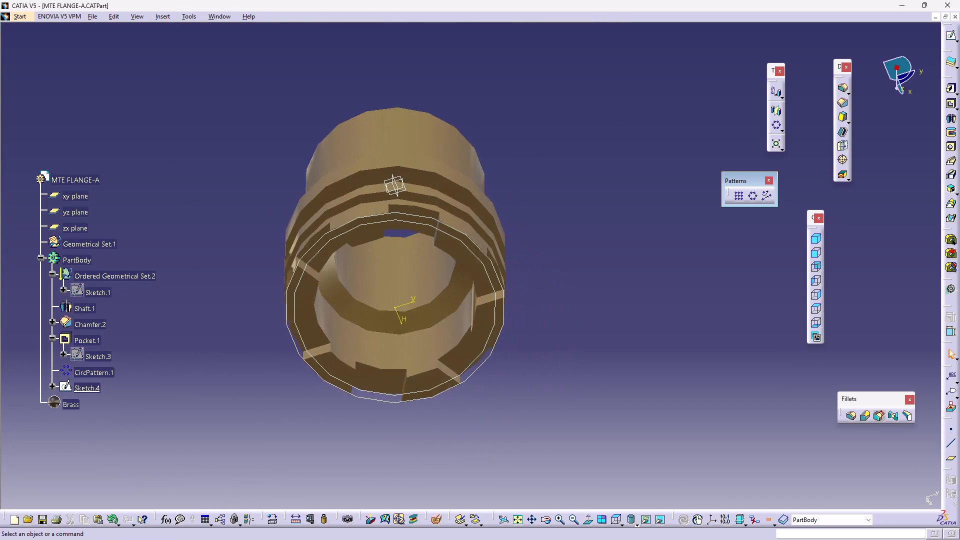
pyautogui.moveTo(528, 437); pyautogui.dragTo(533, 440, button='right')
pyautogui.moveTo(528, 437); pyautogui.dragTo(533, 439, button='middle')
pyautogui.moveTo(582, 362); pyautogui.dragTo(589, 336, button='middle')
pyautogui.rightClick(583, 265)
pyautogui.moveTo(664, 424); pyautogui.dragTo(392, 390, button='middle')
pyautogui.moveTo(664, 423); pyautogui.dragTo(392, 390, button='right')
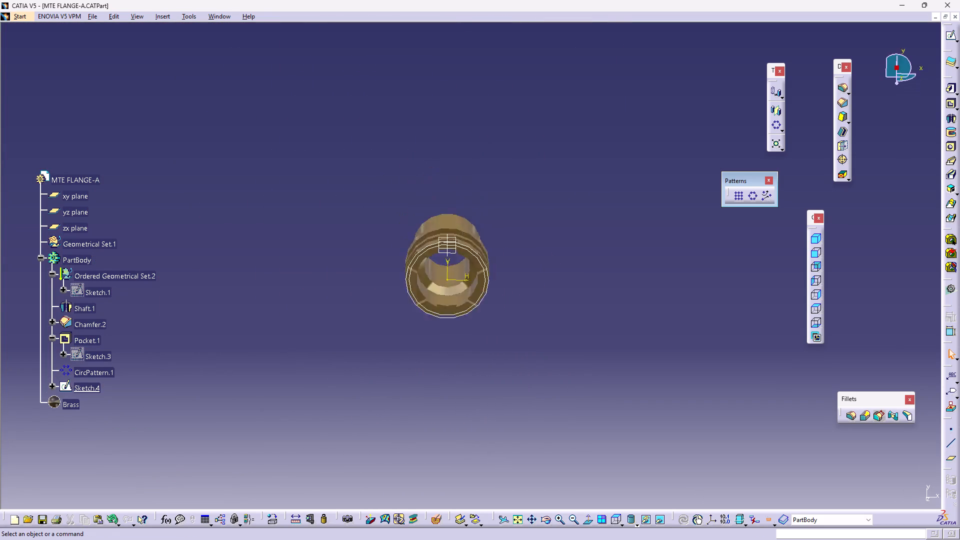
pyautogui.moveTo(392, 390); pyautogui.dragTo(665, 210, button='right')
pyautogui.moveTo(392, 390); pyautogui.dragTo(665, 210, button='middle')
pyautogui.moveTo(578, 369); pyautogui.dragTo(309, 169, button='middle')
pyautogui.moveTo(536, 322); pyautogui.dragTo(309, 169, button='right')
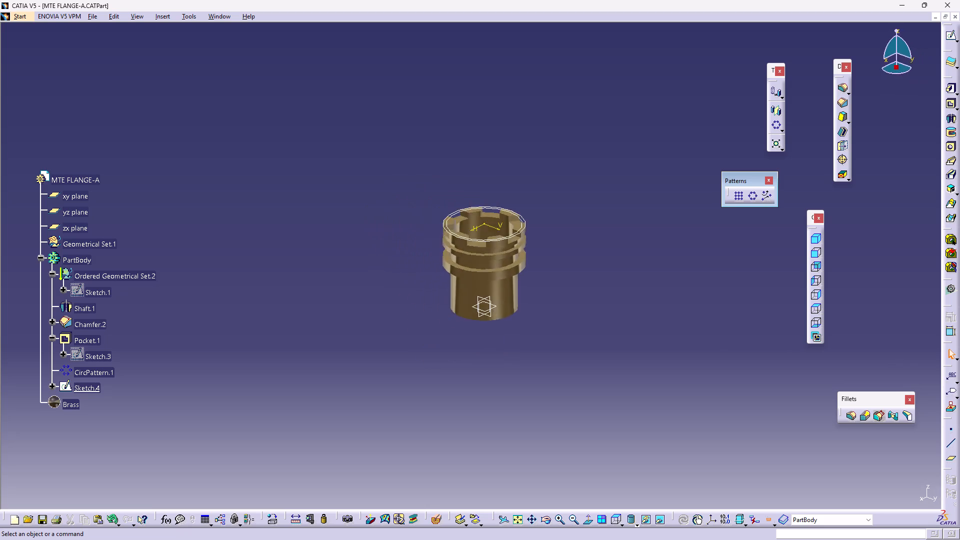
pyautogui.moveTo(309, 169); pyautogui.dragTo(502, 115, button='right')
pyautogui.moveTo(309, 169); pyautogui.dragTo(533, 85, button='middle')
pyautogui.rightClick(502, 115)
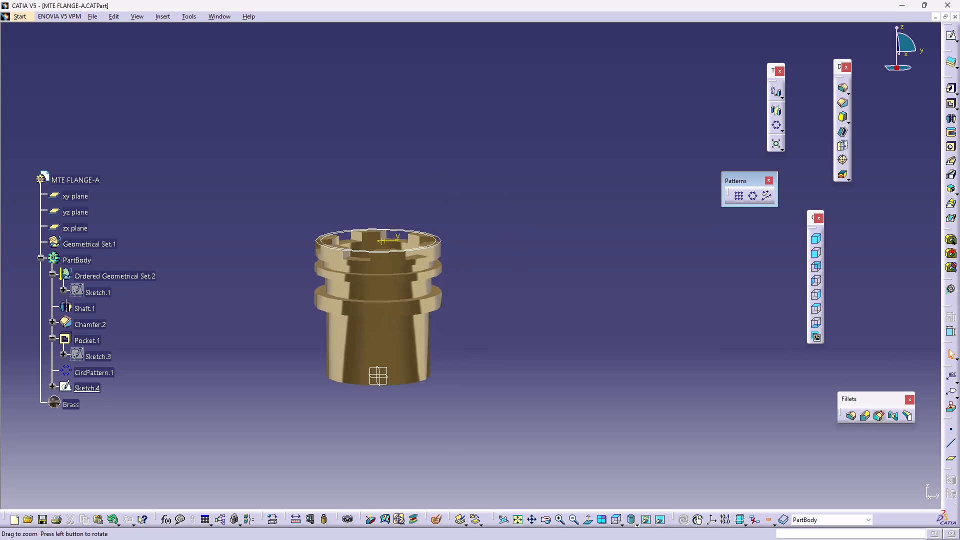
pyautogui.moveTo(533, 85); pyautogui.dragTo(543, 72, button='middle')
pyautogui.moveTo(443, 182); pyautogui.dragTo(532, 245, button='middle')
pyautogui.moveTo(622, 351); pyautogui.dragTo(702, 247, button='middle')
pyautogui.moveTo(622, 351); pyautogui.dragTo(702, 247, button='right')
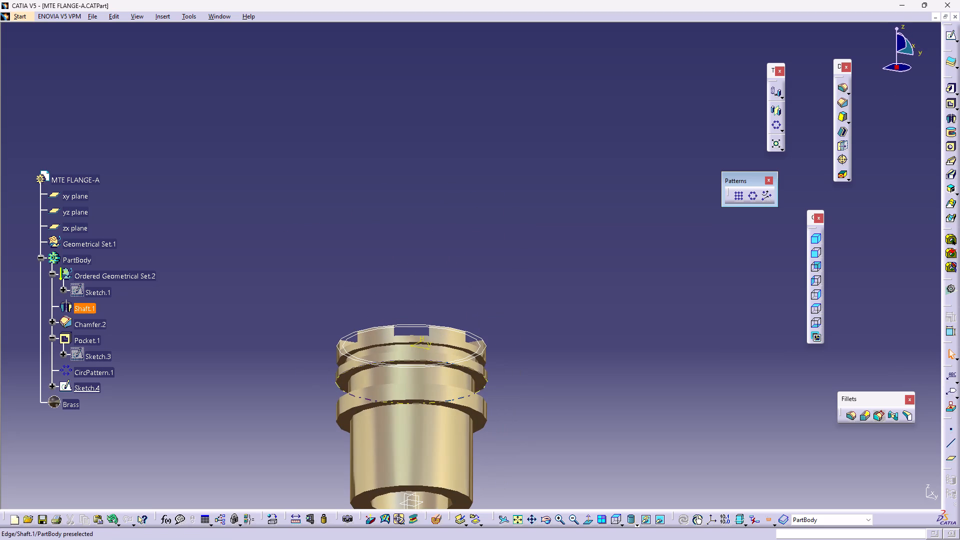
pyautogui.moveTo(316, 409); pyautogui.dragTo(487, 450, button='middle')
pyautogui.moveTo(313, 410); pyautogui.dragTo(509, 427, button='right')
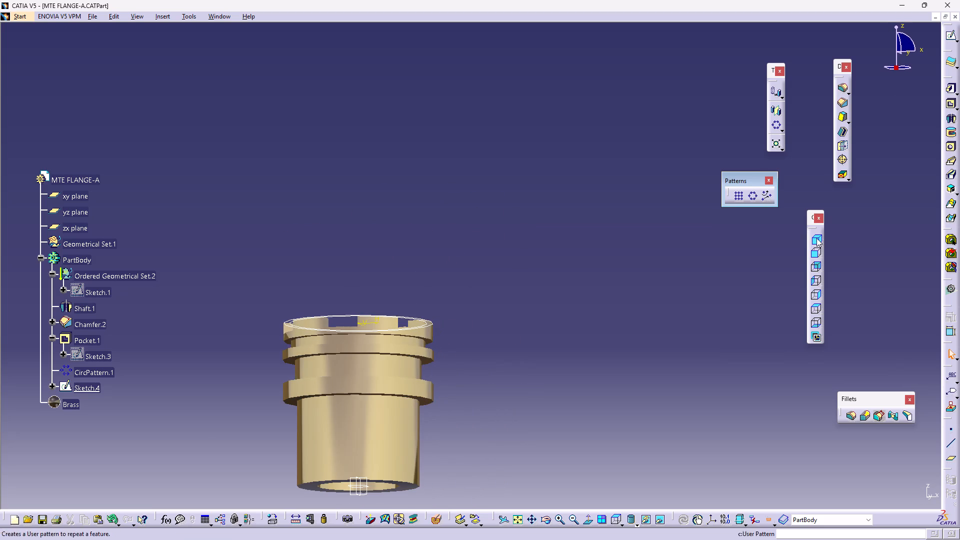
# Examine the whole flange starting from the isometric view, including its notches and bore.
pyautogui.click(816, 238)
pyautogui.moveTo(700, 274); pyautogui.dragTo(660, 220, button='middle')
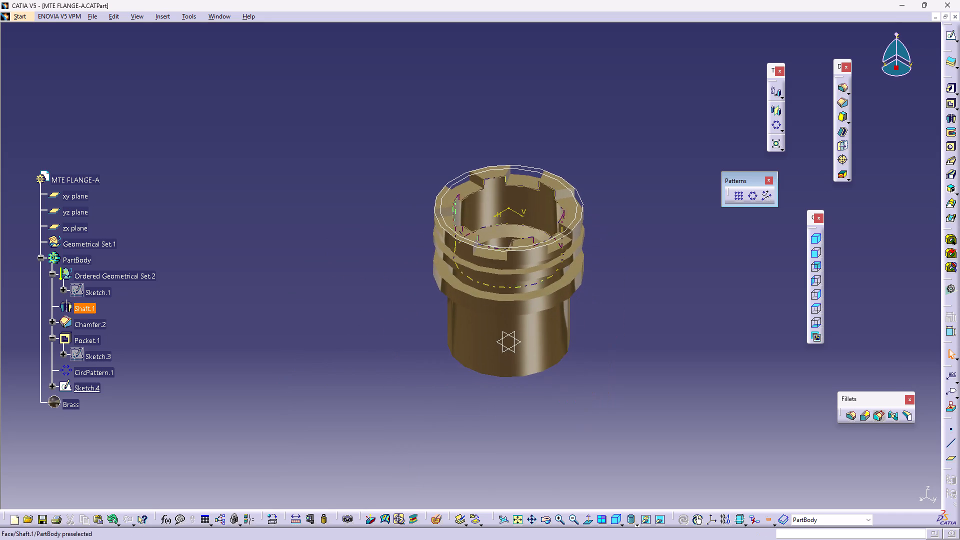
pyautogui.doubleClick(89, 182)
pyautogui.moveTo(323, 112); pyautogui.dragTo(388, 187, button='middle')
pyautogui.moveTo(324, 112); pyautogui.dragTo(388, 187, button='right')
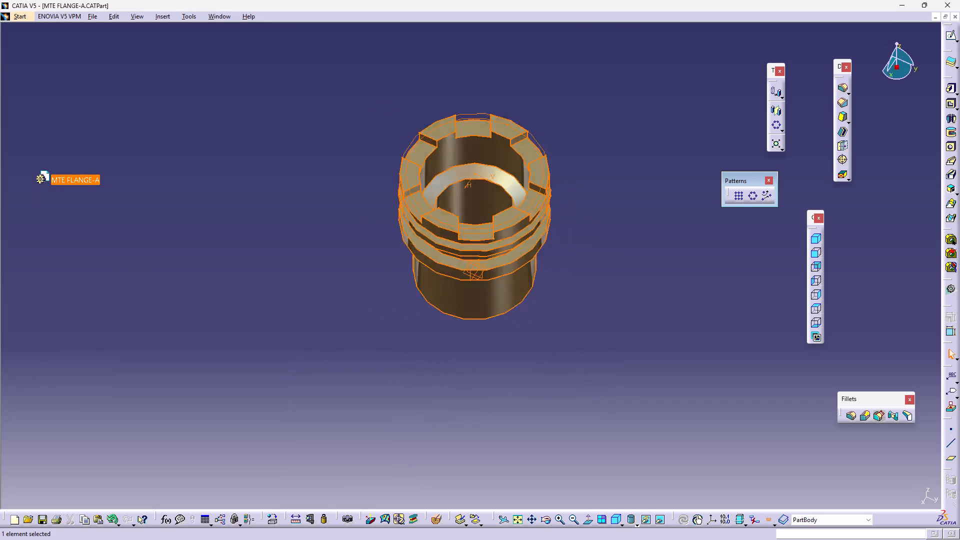
pyautogui.moveTo(388, 187); pyautogui.dragTo(387, 185, button='middle')
pyautogui.moveTo(388, 187); pyautogui.dragTo(387, 185, button='right')
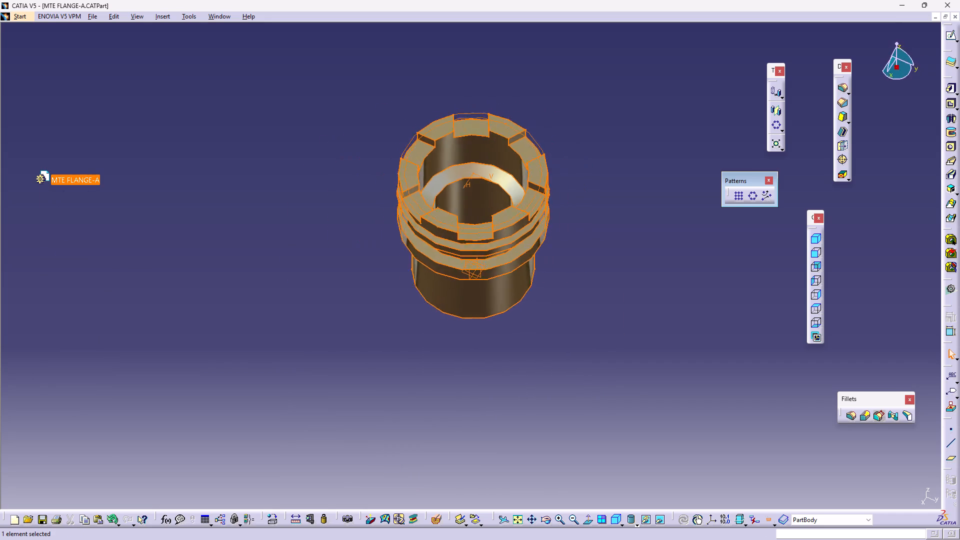
pyautogui.moveTo(387, 185); pyautogui.dragTo(502, 170, button='right')
pyautogui.moveTo(387, 185); pyautogui.dragTo(502, 170, button='middle')
pyautogui.doubleClick(540, 228)
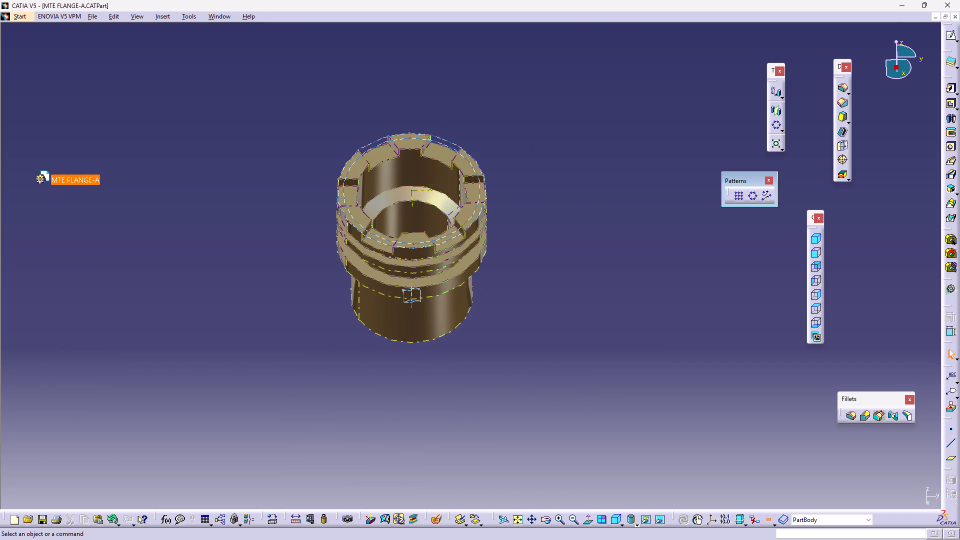
pyautogui.doubleClick(93, 181)
pyautogui.click(598, 267)
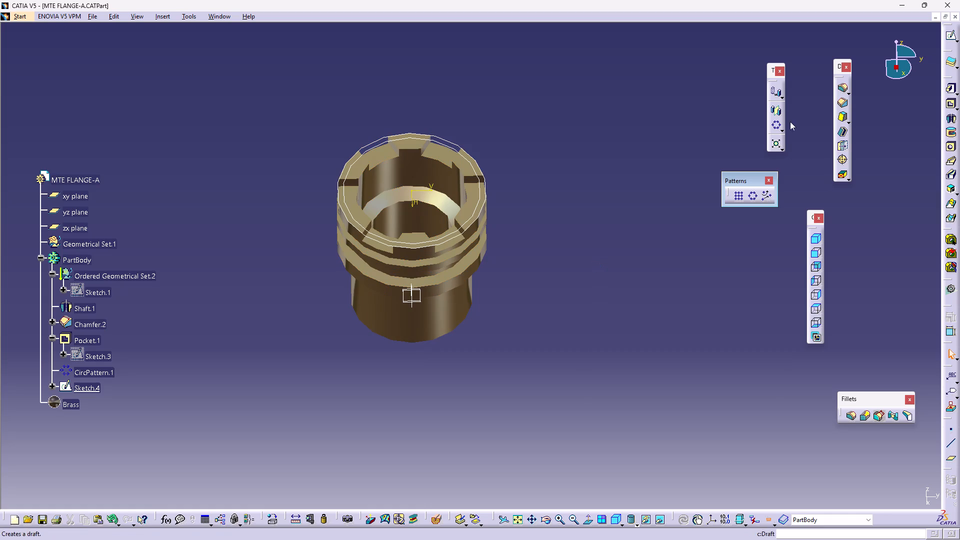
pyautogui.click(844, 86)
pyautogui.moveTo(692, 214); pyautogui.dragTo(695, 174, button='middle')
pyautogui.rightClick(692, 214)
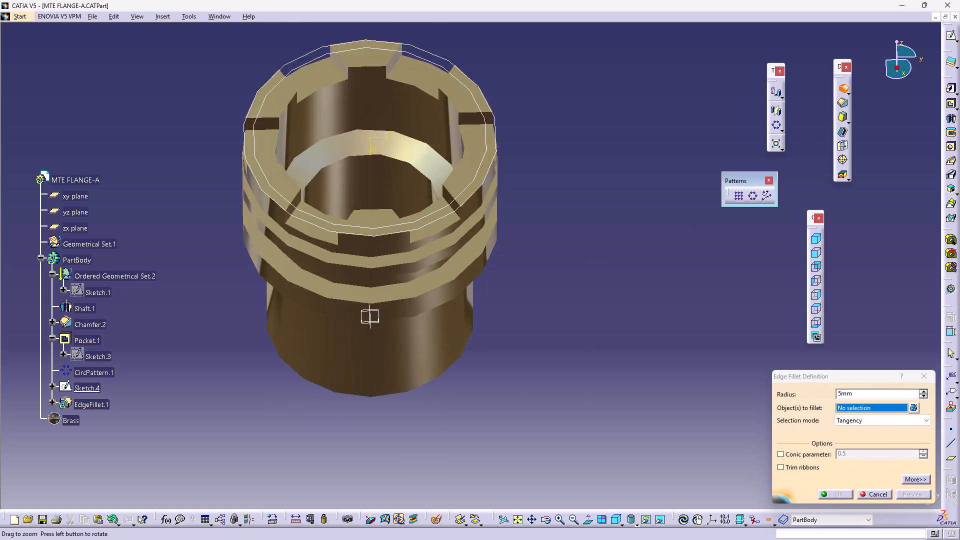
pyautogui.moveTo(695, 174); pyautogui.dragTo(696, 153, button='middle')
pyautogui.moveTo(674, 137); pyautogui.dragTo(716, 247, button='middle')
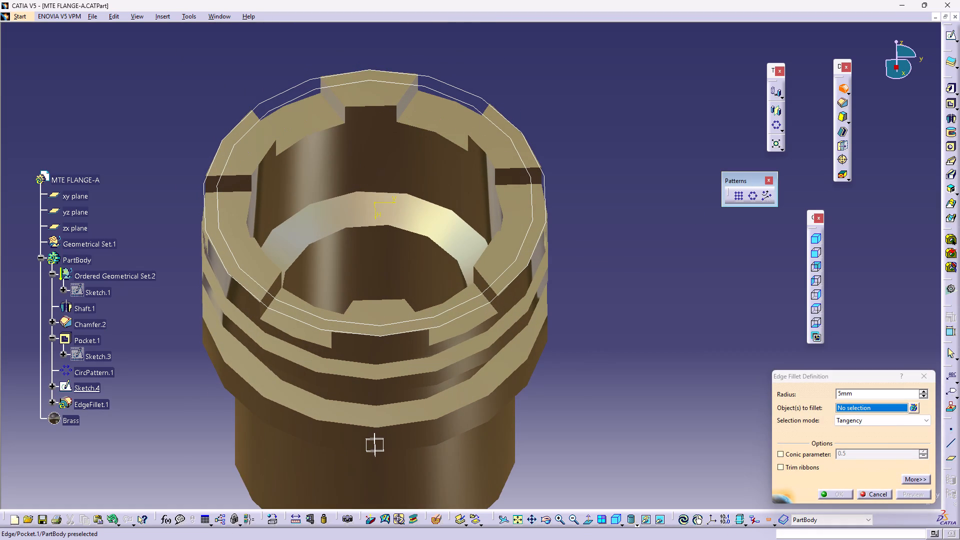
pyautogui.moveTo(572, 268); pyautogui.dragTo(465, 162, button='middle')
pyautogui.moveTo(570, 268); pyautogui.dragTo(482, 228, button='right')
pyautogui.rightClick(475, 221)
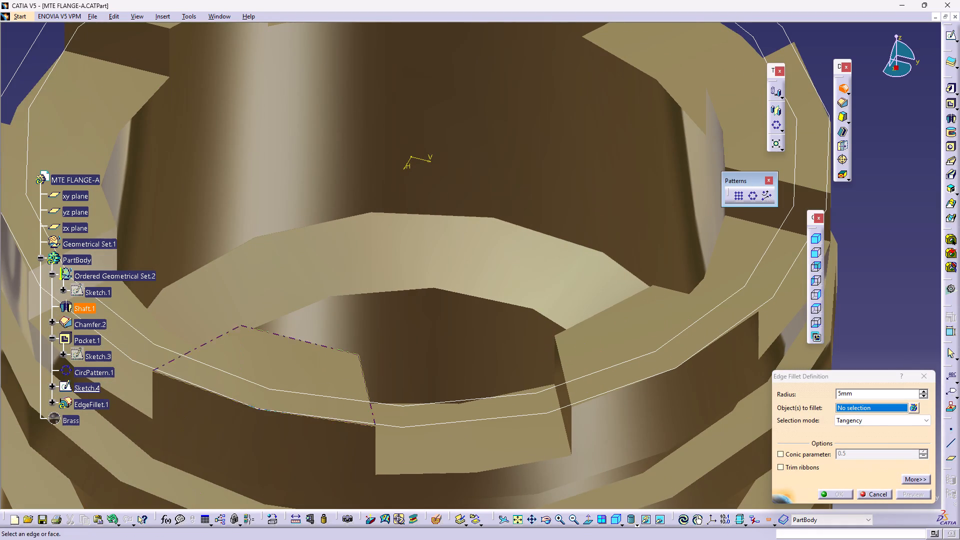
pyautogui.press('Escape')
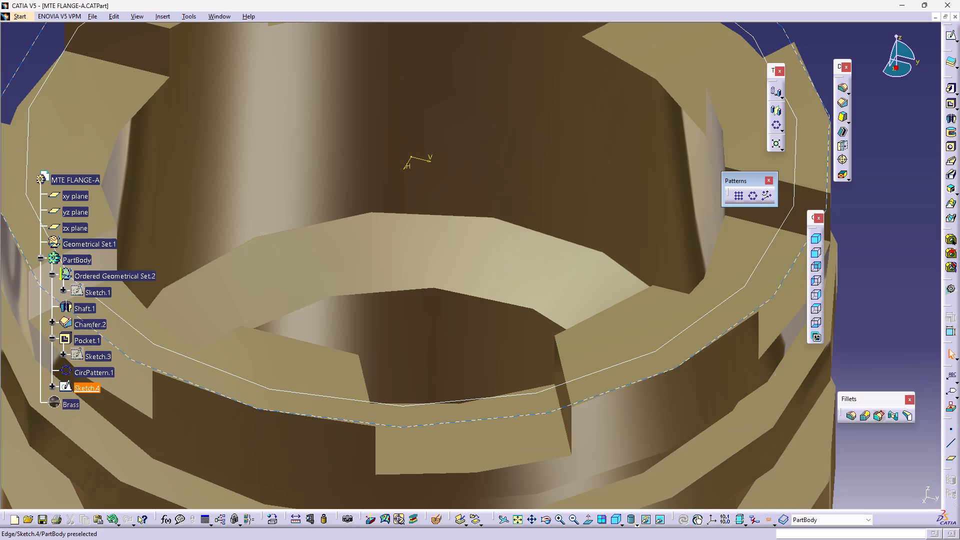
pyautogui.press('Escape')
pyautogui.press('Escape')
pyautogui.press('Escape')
# Delete Sketch.4, the sketch with the two concentric circles on the notched end.
pyautogui.moveTo(311, 395); pyautogui.dragTo(391, 317, button='middle')
pyautogui.rightClick(382, 236)
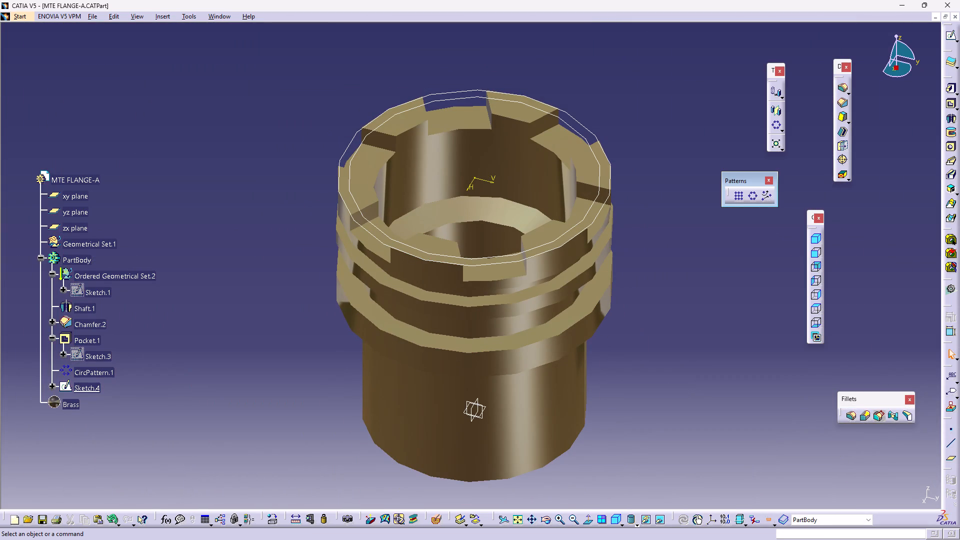
pyautogui.click(88, 390)
pyautogui.rightClick(88, 390)
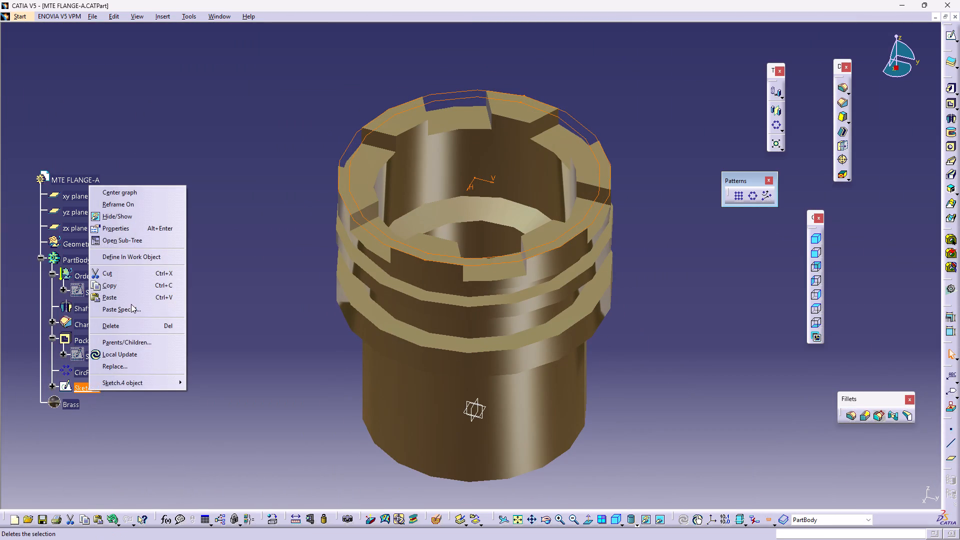
pyautogui.click(130, 327)
pyautogui.moveTo(255, 381); pyautogui.dragTo(254, 355, button='middle')
pyautogui.rightClick(255, 381)
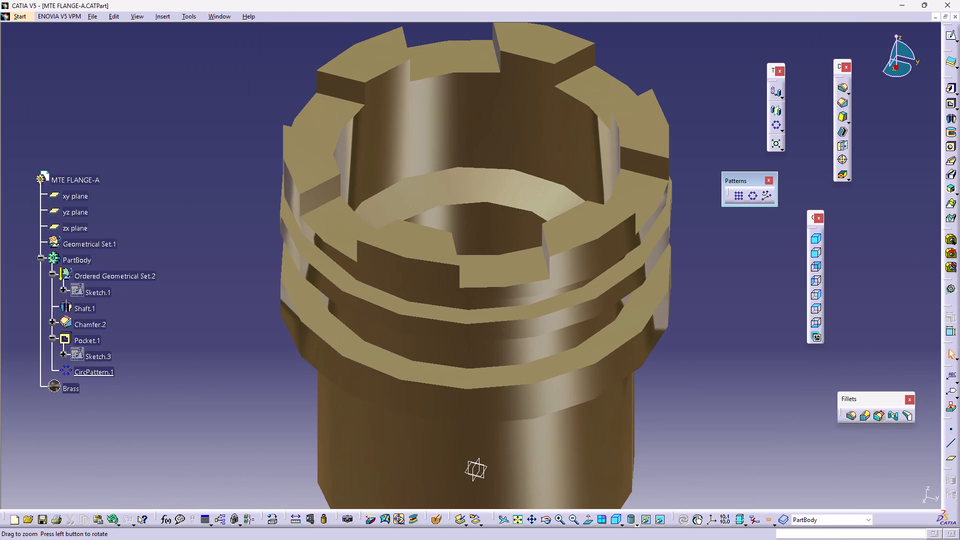
pyautogui.doubleClick(191, 387)
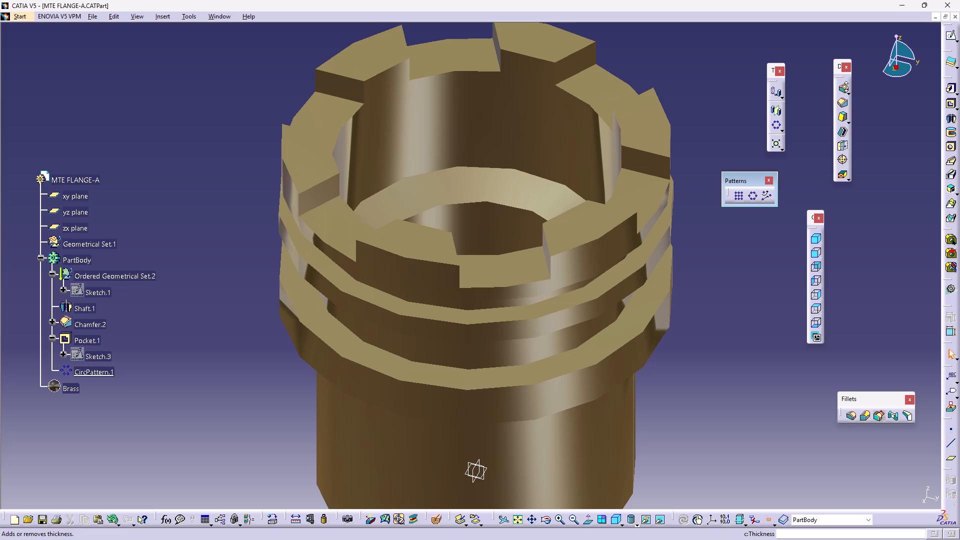
# Apply a 0.5 mm Edge Fillet with Tangency selection to the outer top edges of all six raised teeth between the notches.
pyautogui.doubleClick(840, 86)
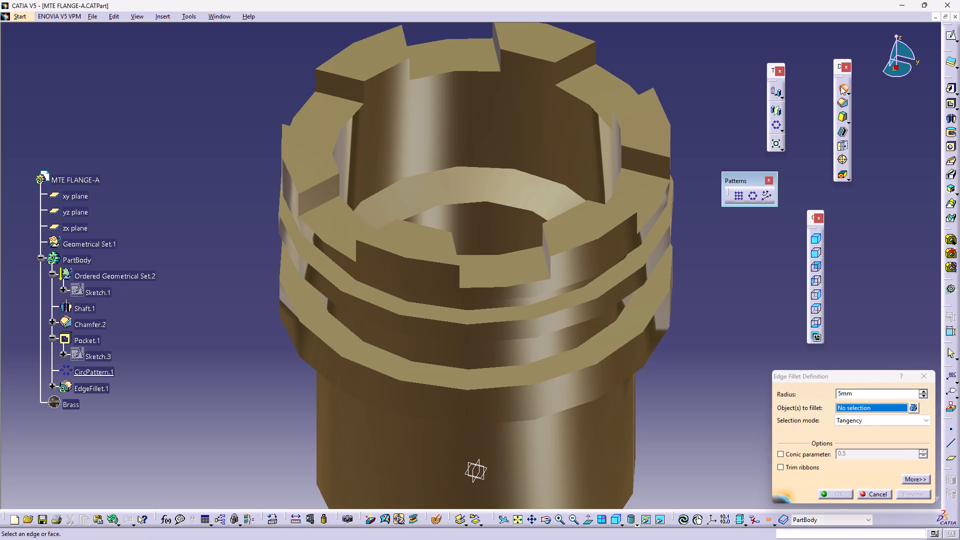
pyautogui.click(615, 226)
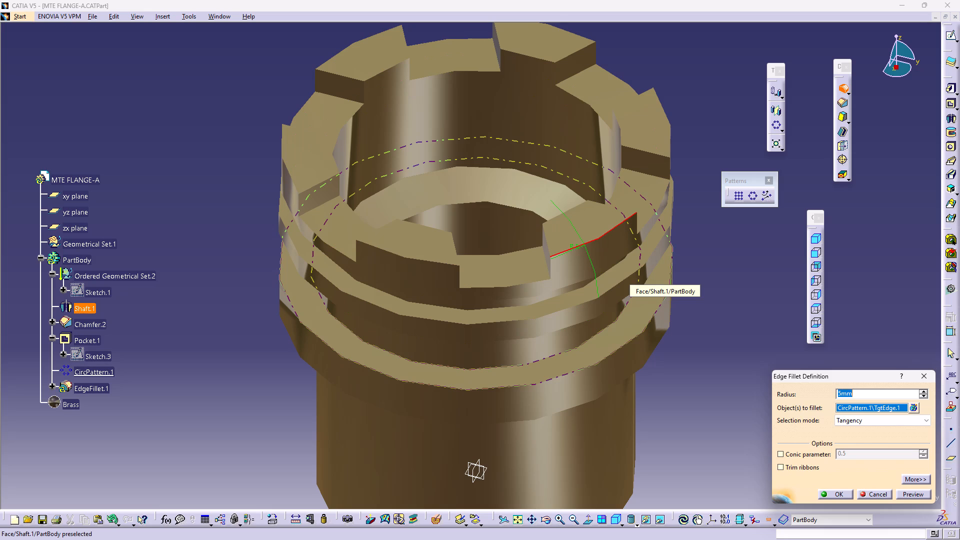
pyautogui.write('0.5')
pyautogui.click(739, 318)
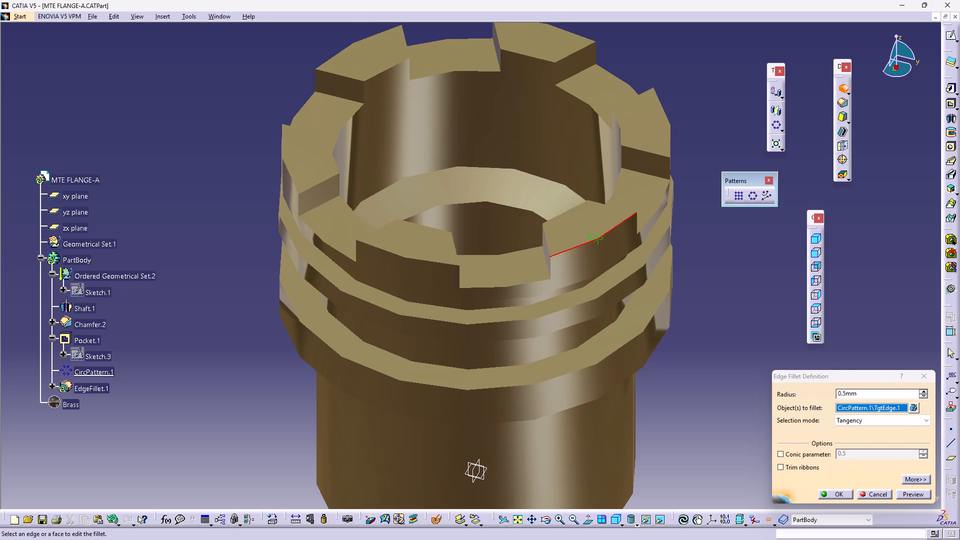
pyautogui.middleClick(737, 323)
pyautogui.moveTo(627, 410); pyautogui.dragTo(798, 475, button='middle')
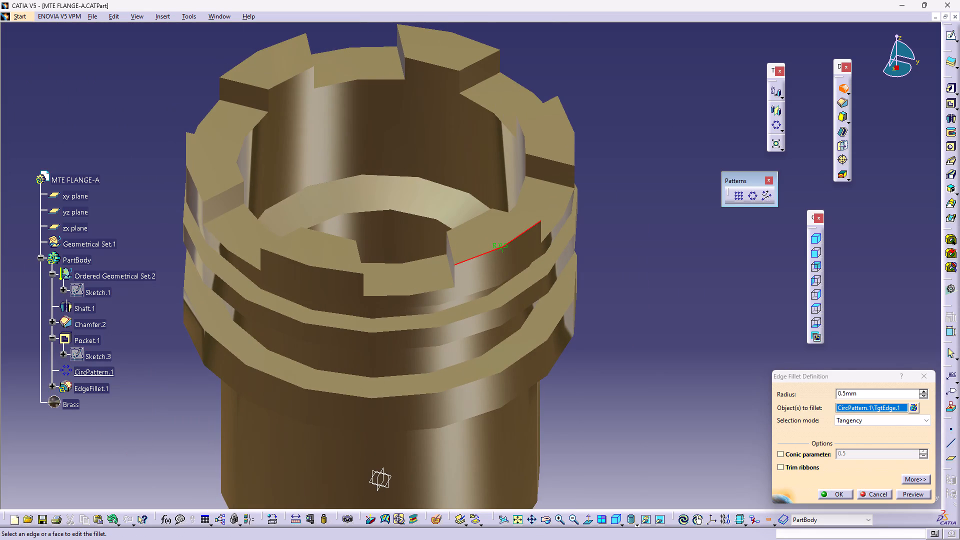
pyautogui.click(574, 133)
pyautogui.moveTo(608, 135); pyautogui.dragTo(710, 239, button='middle')
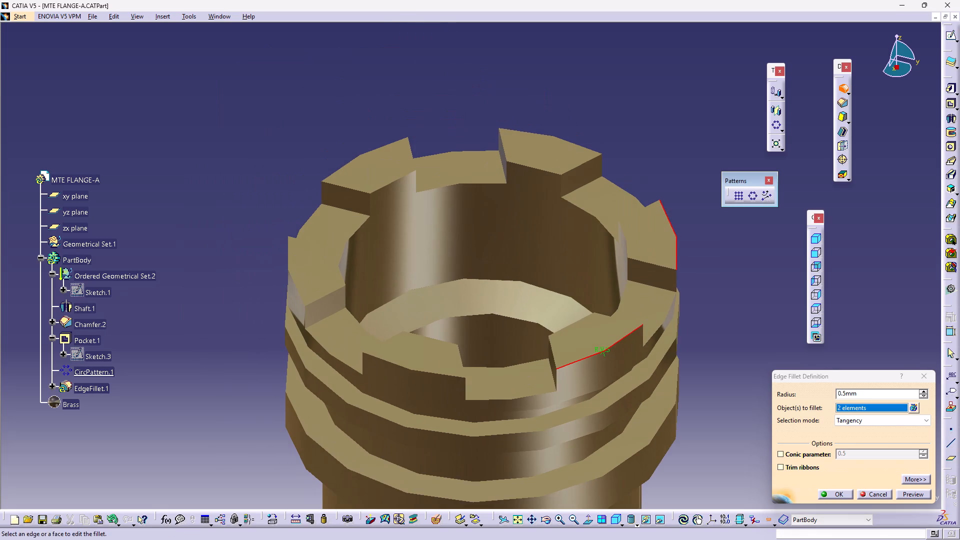
pyautogui.click(561, 139)
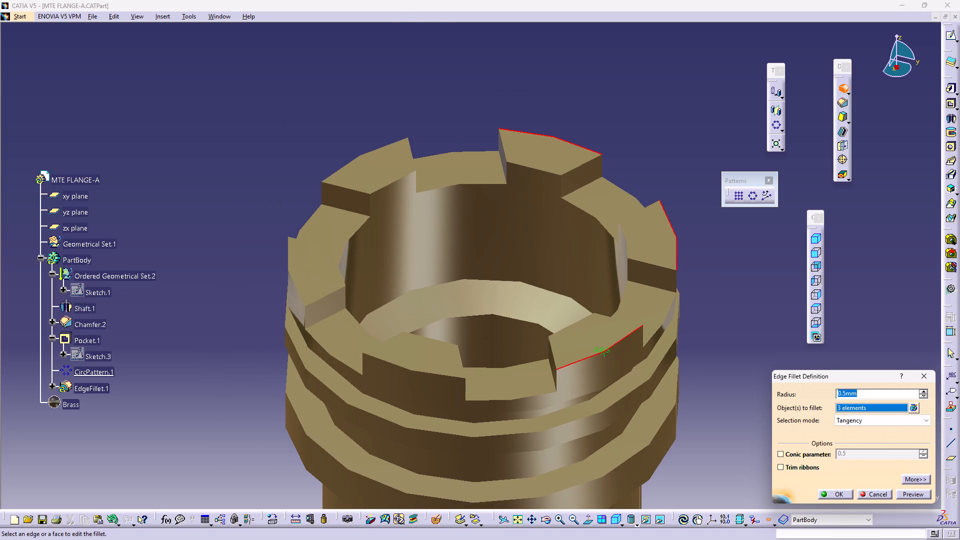
pyautogui.click(352, 159)
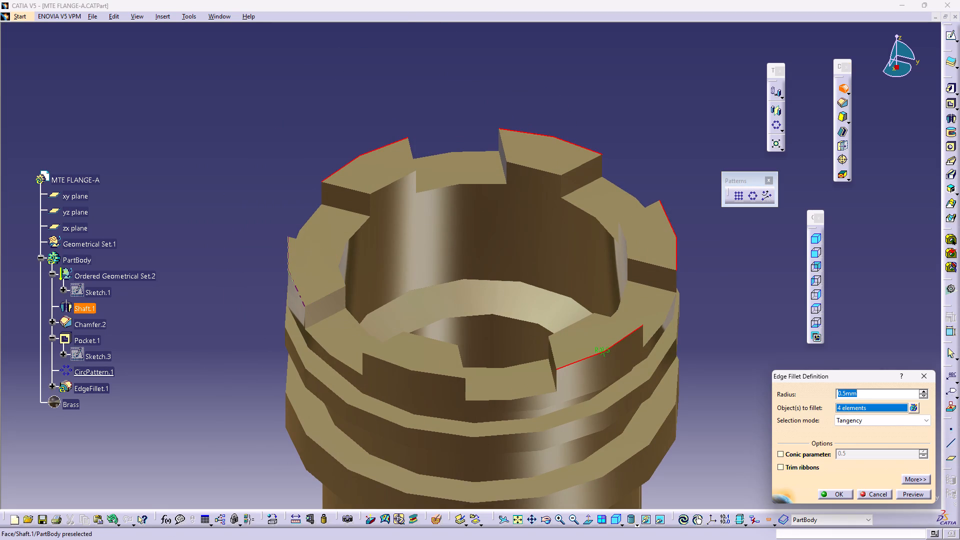
pyautogui.click(291, 280)
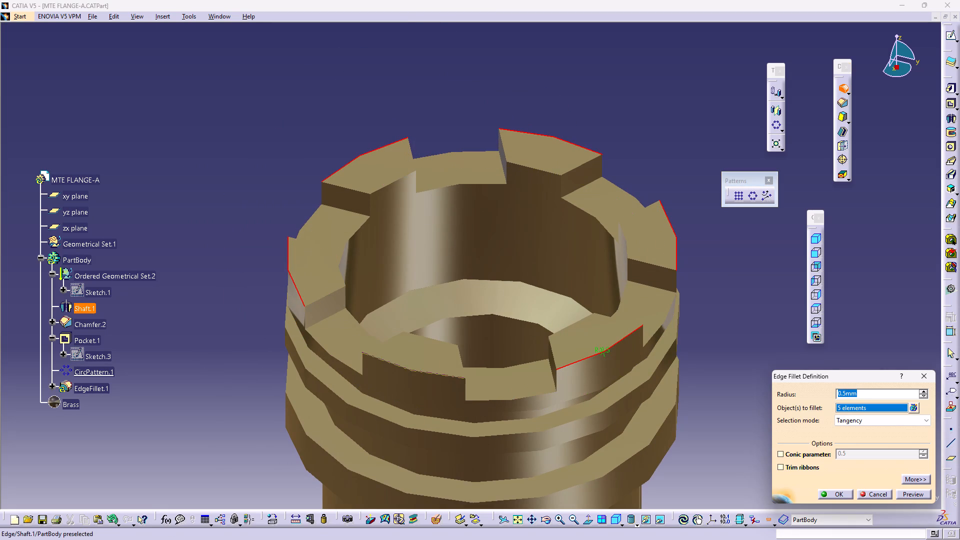
pyautogui.click(409, 367)
pyautogui.moveTo(490, 418); pyautogui.dragTo(482, 326, button='middle')
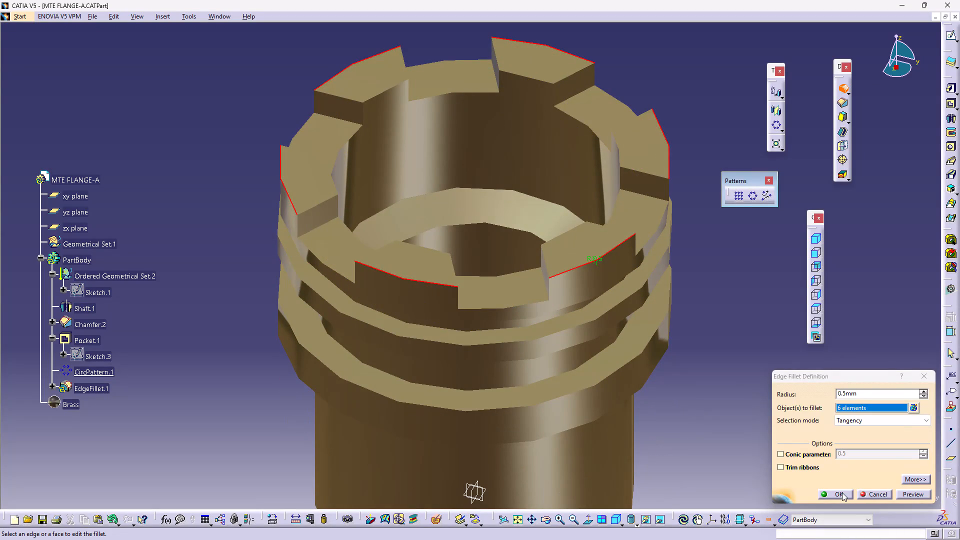
pyautogui.click(842, 492)
pyautogui.click(742, 416)
pyautogui.moveTo(726, 398); pyautogui.dragTo(700, 399, button='middle')
pyautogui.moveTo(726, 398); pyautogui.dragTo(700, 399, button='right')
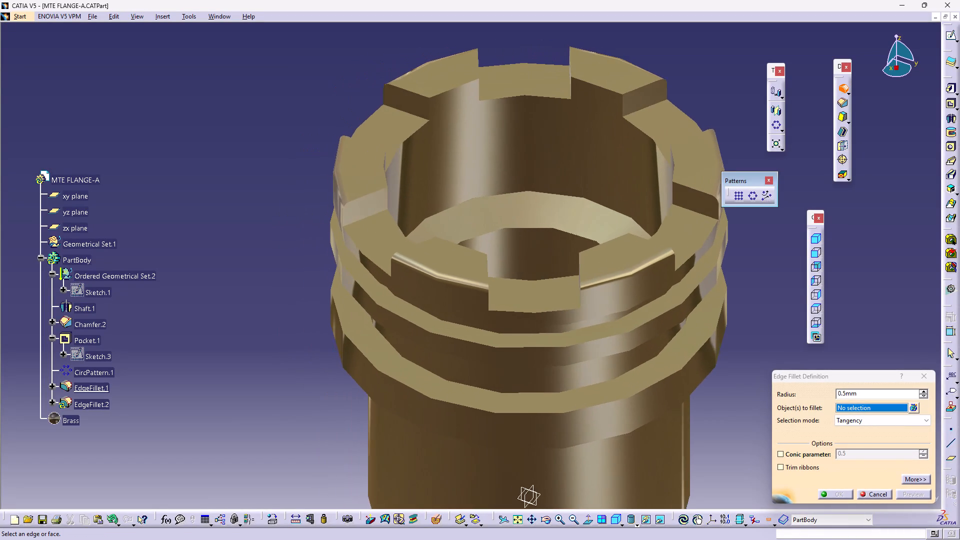
pyautogui.moveTo(700, 399); pyautogui.dragTo(699, 399, button='right')
pyautogui.moveTo(700, 399); pyautogui.dragTo(699, 399, button='middle')
pyautogui.moveTo(720, 414); pyautogui.dragTo(619, 424, button='middle')
pyautogui.click(922, 378)
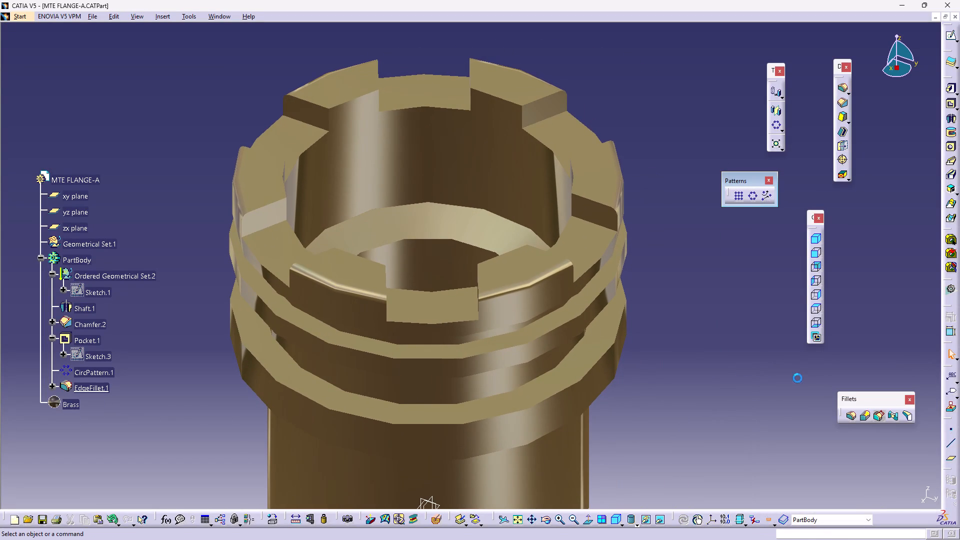
# Delete EdgeFillet.1, the fillet on the outer top edges of the six raised teeth.
pyautogui.doubleClick(561, 267)
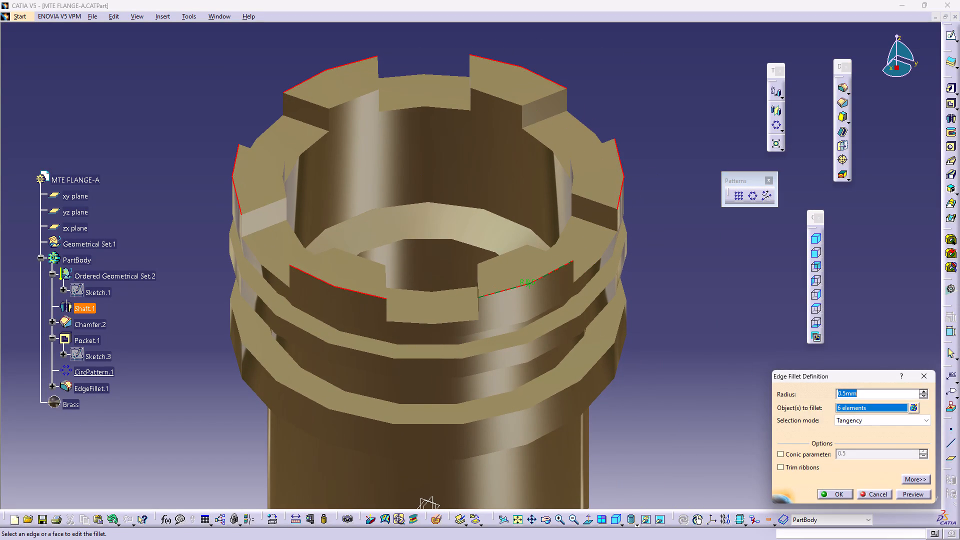
pyautogui.click(921, 377)
pyautogui.rightClick(88, 386)
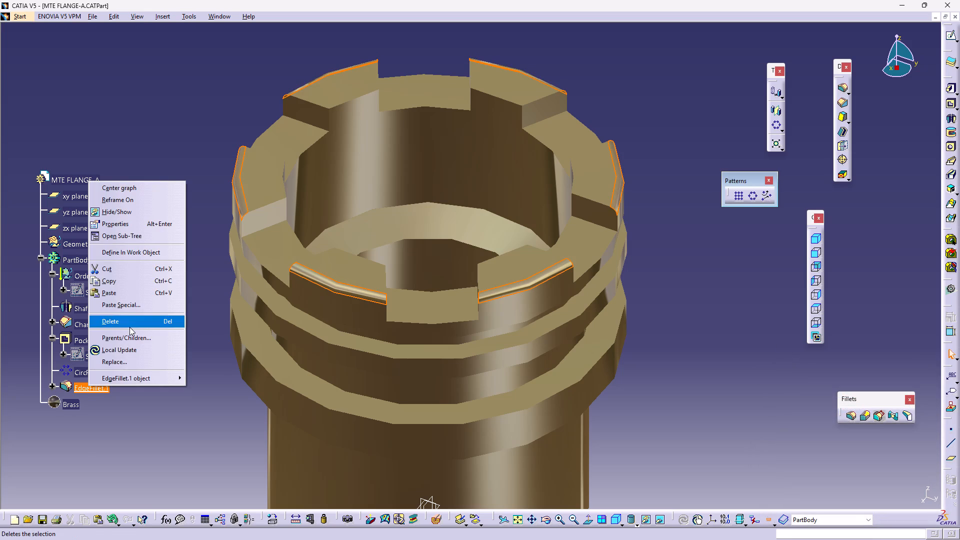
pyautogui.click(129, 318)
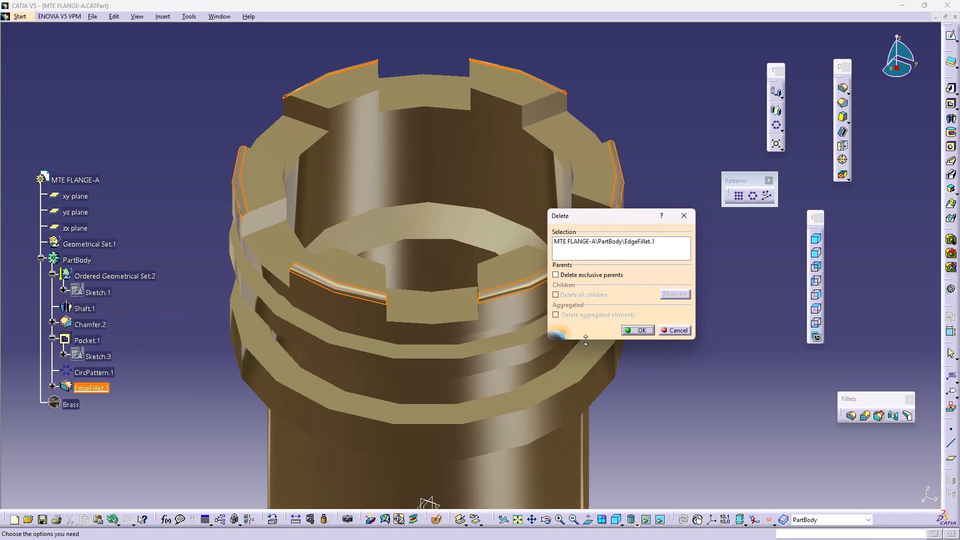
pyautogui.click(634, 329)
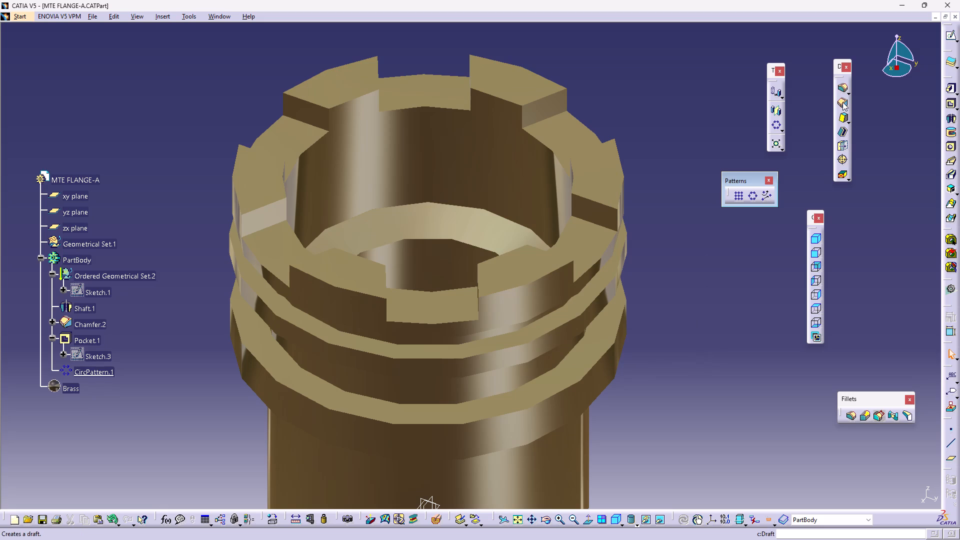
# Chamfer the outer top edges of all six raised teeth with Length 1 of 0.5 mm, Length 2 of 1 mm and Tangency propagation.
pyautogui.click(842, 102)
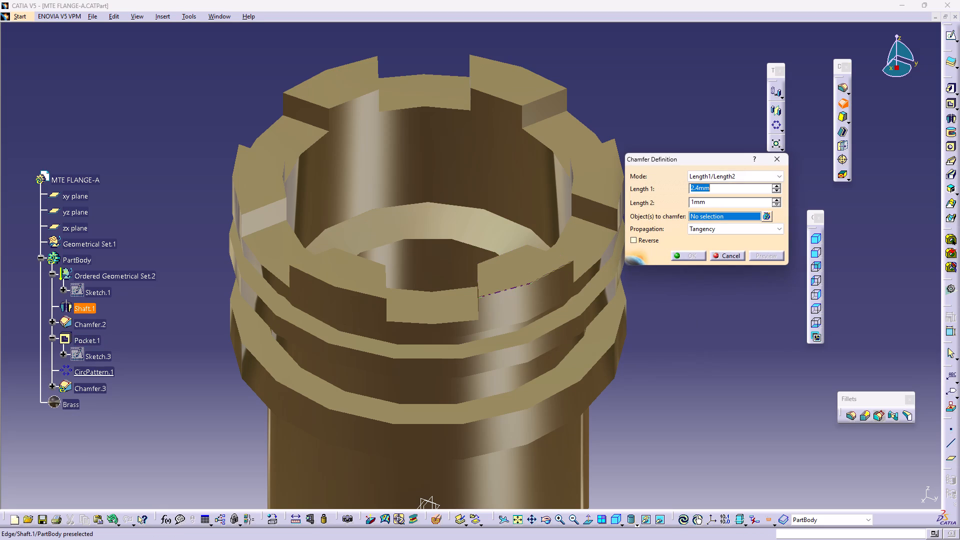
pyautogui.click(541, 279)
pyautogui.moveTo(541, 279); pyautogui.dragTo(420, 398, button='middle')
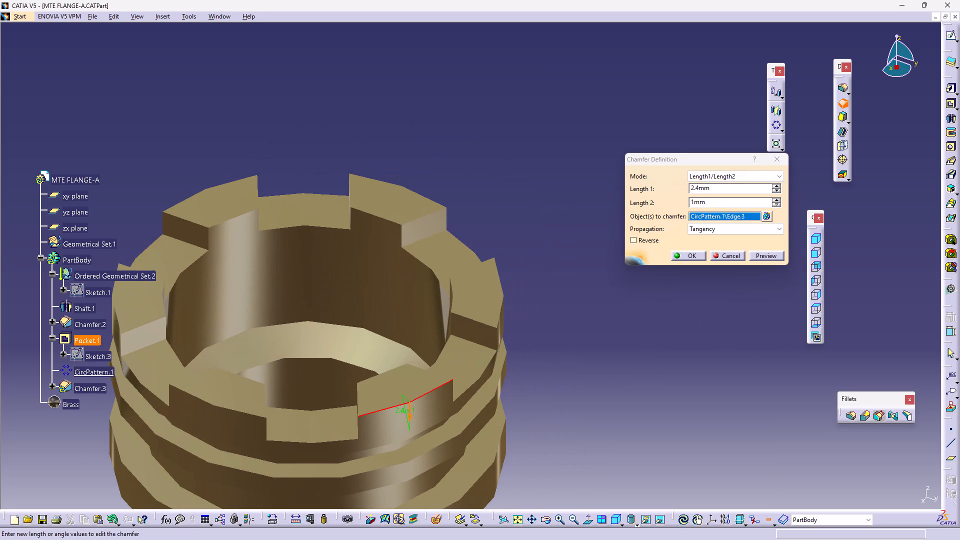
pyautogui.click(503, 287)
pyautogui.click(403, 186)
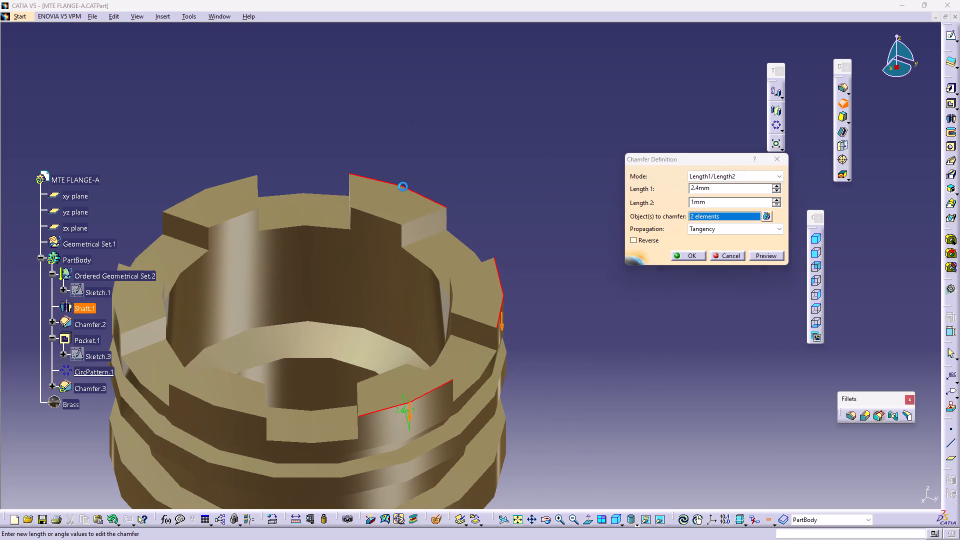
pyautogui.click(201, 191)
pyautogui.moveTo(269, 290); pyautogui.dragTo(451, 272, button='middle')
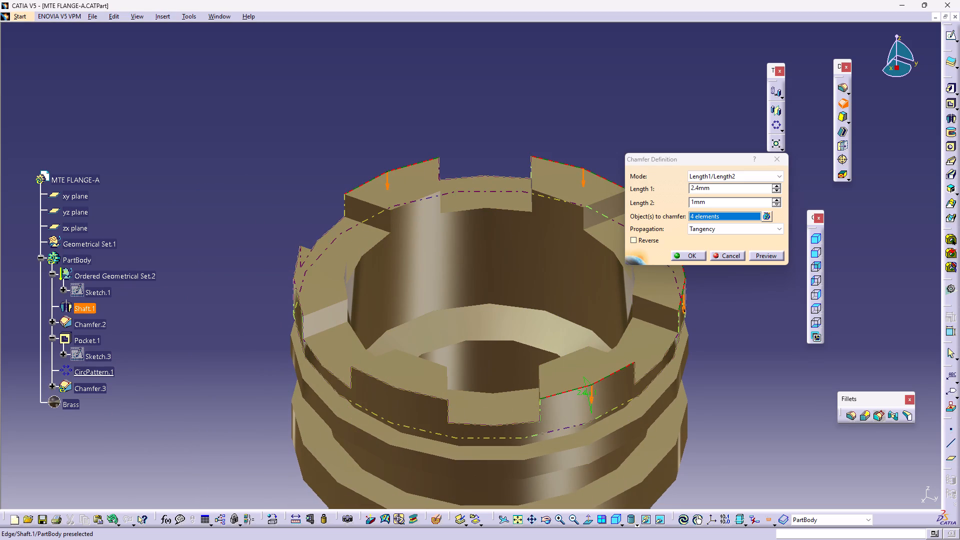
pyautogui.click(297, 294)
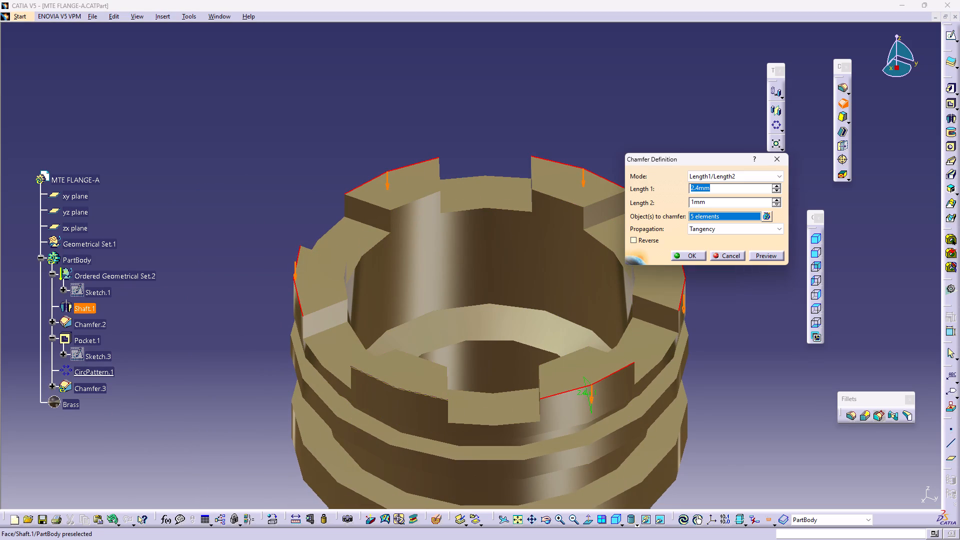
pyautogui.click(389, 384)
pyautogui.moveTo(491, 421); pyautogui.dragTo(460, 405, button='middle')
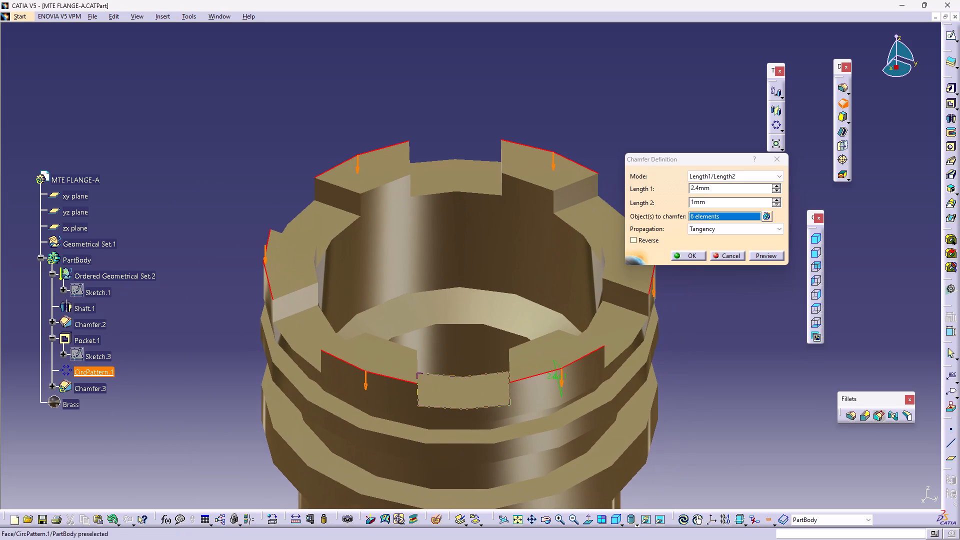
pyautogui.moveTo(716, 189); pyautogui.dragTo(656, 202)
pyautogui.write('0.5')
pyautogui.press('Return')
pyautogui.click(525, 85)
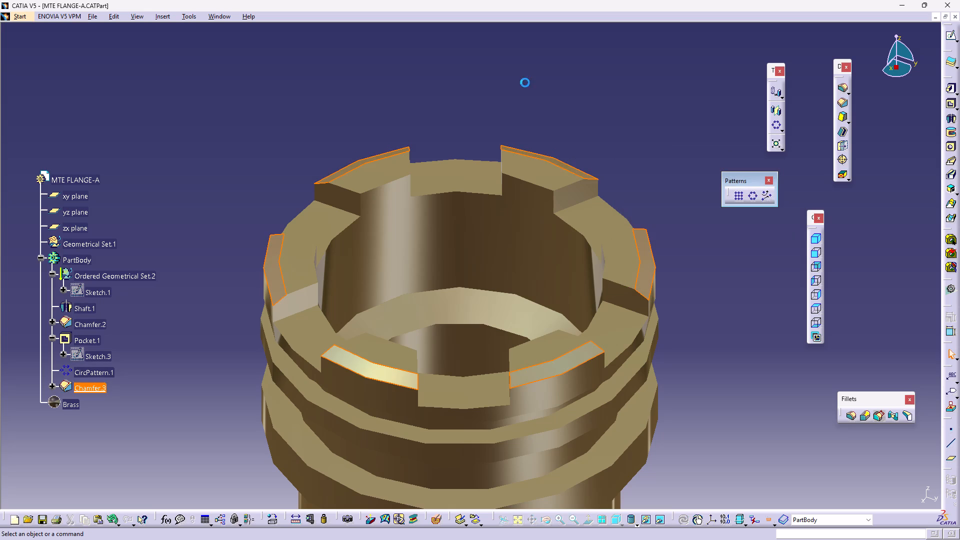
# Change the tooth-edge chamfer to Length1/Angle mode, with a length of 0.5 mm and an angle of 45deg.
pyautogui.moveTo(666, 309); pyautogui.dragTo(613, 209, button='middle')
pyautogui.moveTo(666, 309); pyautogui.dragTo(611, 208, button='right')
pyautogui.moveTo(650, 342); pyautogui.dragTo(513, 139, button='middle')
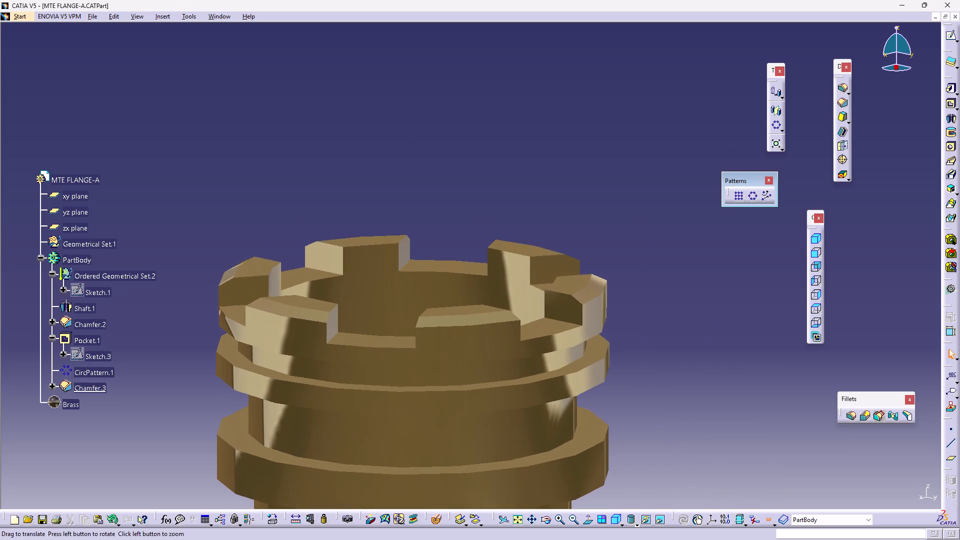
pyautogui.moveTo(513, 139); pyautogui.dragTo(512, 138, button='middle')
pyautogui.doubleClick(600, 284)
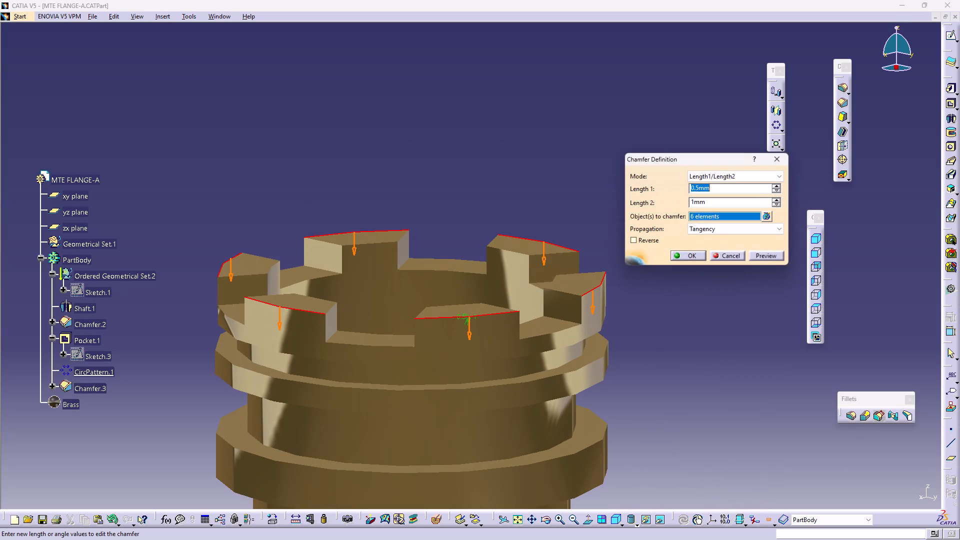
pyautogui.click(725, 170)
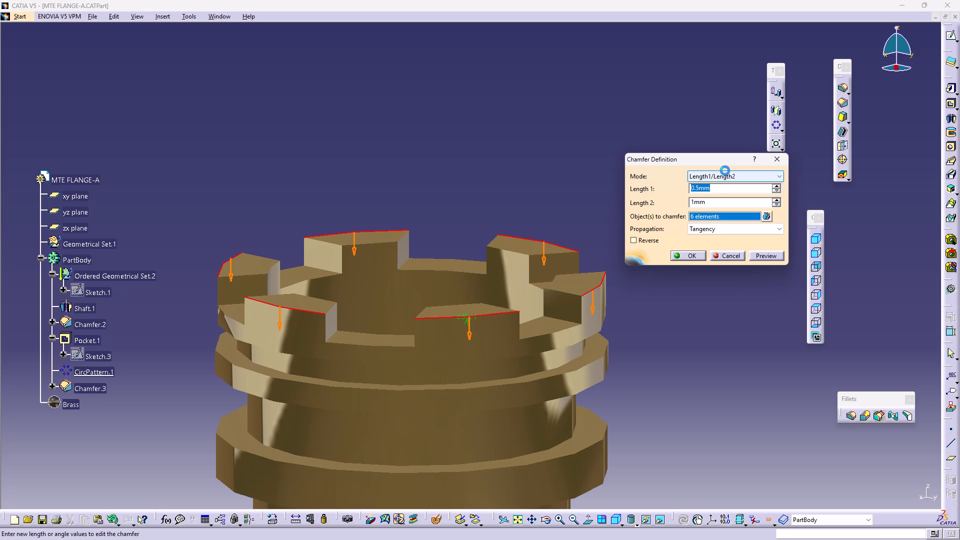
pyautogui.click(725, 184)
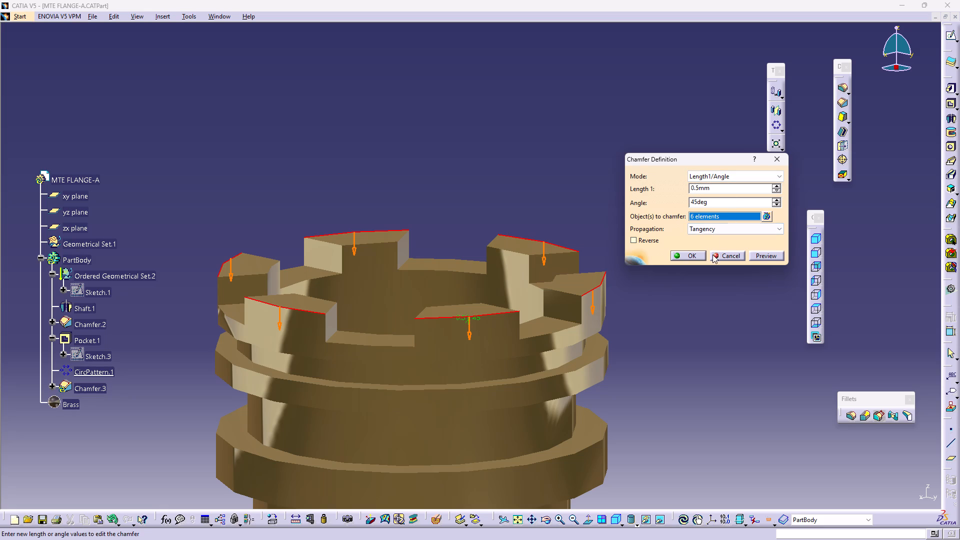
pyautogui.click(697, 254)
pyautogui.click(702, 314)
# Examine the chamfered teeth, the outer grooves and the plain end of the flange from several orientations.
pyautogui.moveTo(696, 284); pyautogui.dragTo(705, 238, button='middle')
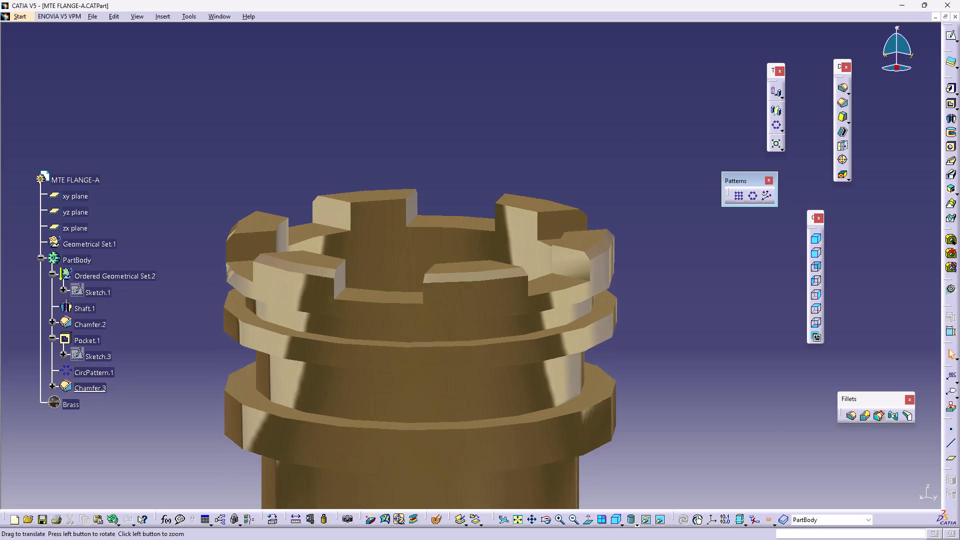
pyautogui.rightClick(705, 238)
pyautogui.moveTo(705, 238); pyautogui.dragTo(705, 280, button='middle')
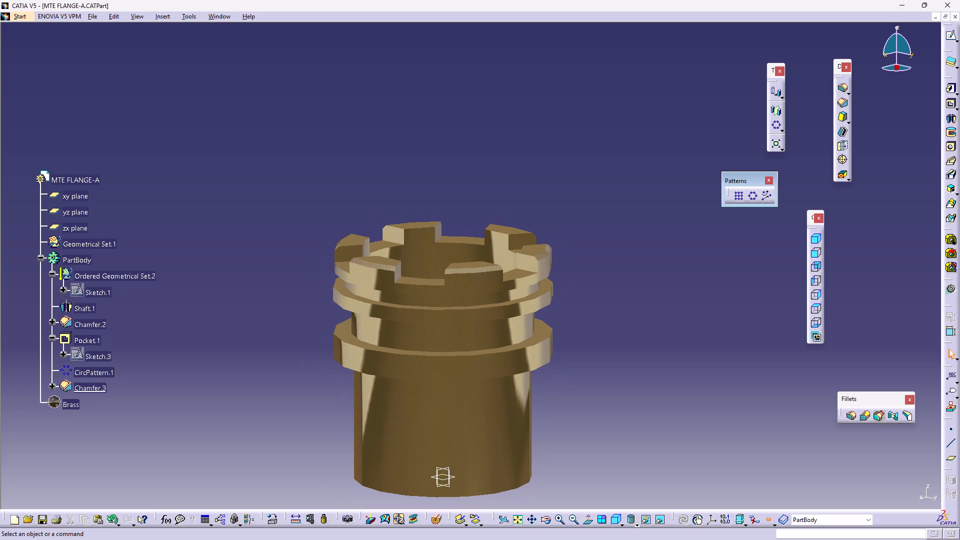
pyautogui.moveTo(519, 331); pyautogui.dragTo(568, 130, button='middle')
pyautogui.moveTo(553, 336); pyautogui.dragTo(574, 144, button='right')
pyautogui.moveTo(559, 329); pyautogui.dragTo(562, 9, button='middle')
pyautogui.moveTo(526, 282); pyautogui.dragTo(549, 96, button='middle')
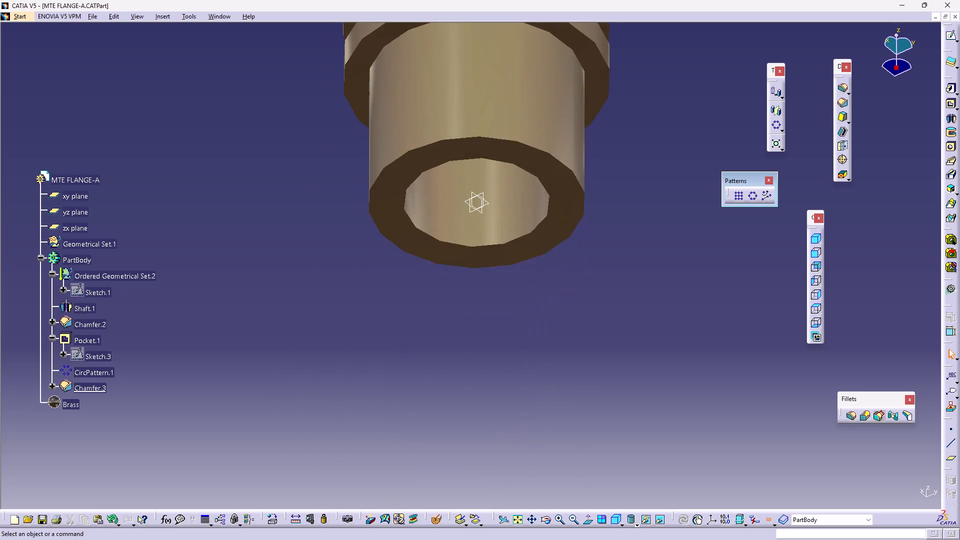
pyautogui.moveTo(618, 222); pyautogui.dragTo(383, 269, button='middle')
pyautogui.moveTo(605, 258); pyautogui.dragTo(383, 269, button='right')
pyautogui.tripleClick(624, 258)
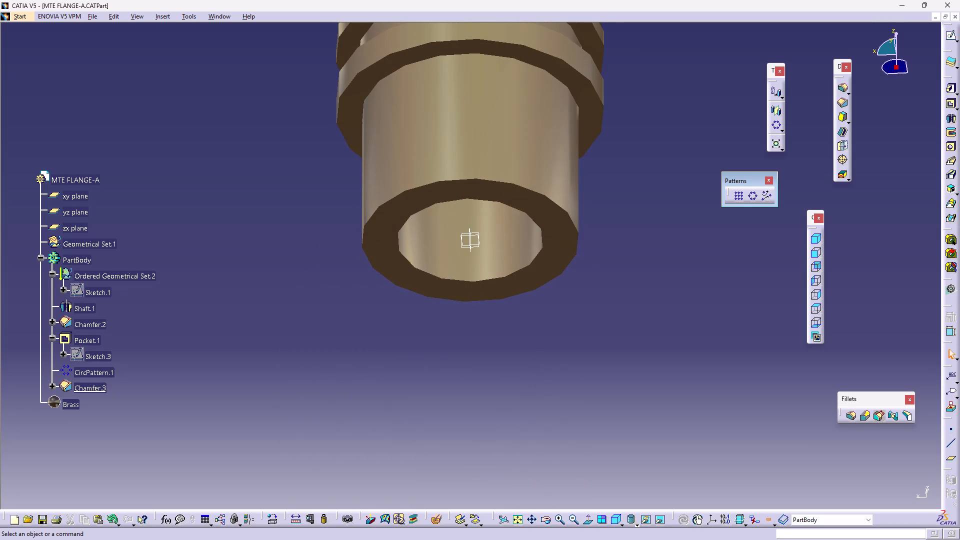
pyautogui.moveTo(619, 259); pyautogui.dragTo(628, 292, button='middle')
pyautogui.rightClick(619, 259)
pyautogui.moveTo(625, 259); pyautogui.dragTo(587, 432, button='middle')
pyautogui.moveTo(625, 269); pyautogui.dragTo(587, 432, button='right')
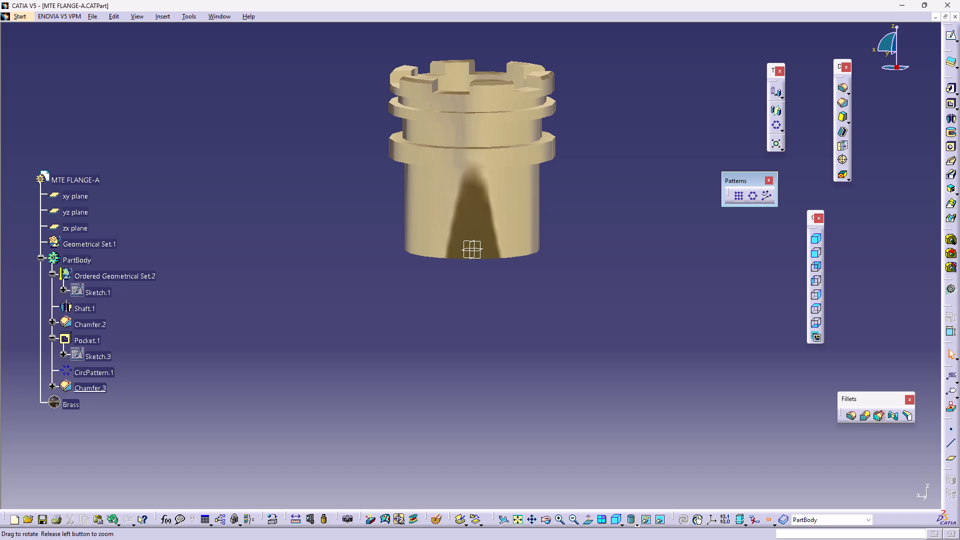
pyautogui.click(599, 321)
pyautogui.moveTo(636, 240); pyautogui.dragTo(608, 499, button='middle')
pyautogui.moveTo(618, 382); pyautogui.dragTo(608, 499, button='right')
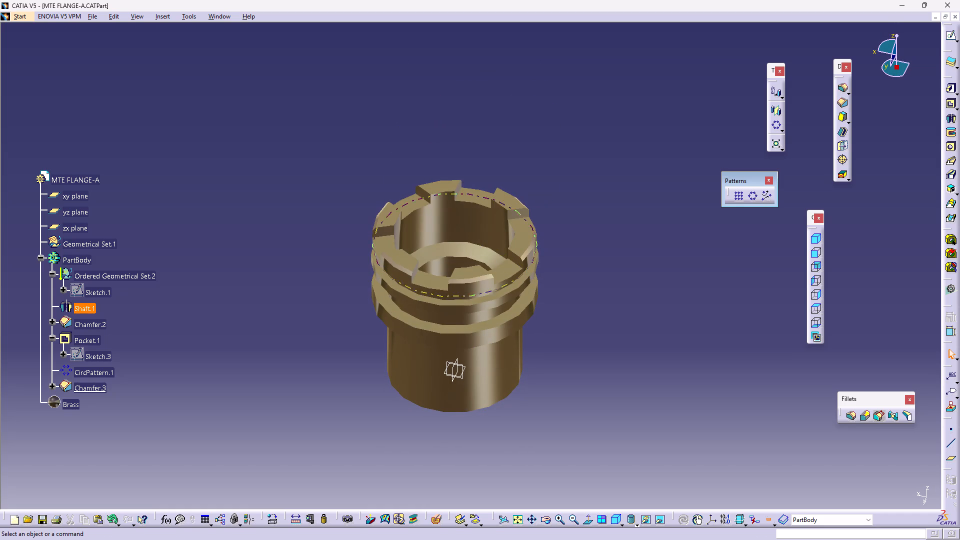
# Start a sketch on the top face of a raised tooth and draw an origin-centred circle slightly larger than the flange's outline.
pyautogui.click(951, 35)
pyautogui.click(525, 237)
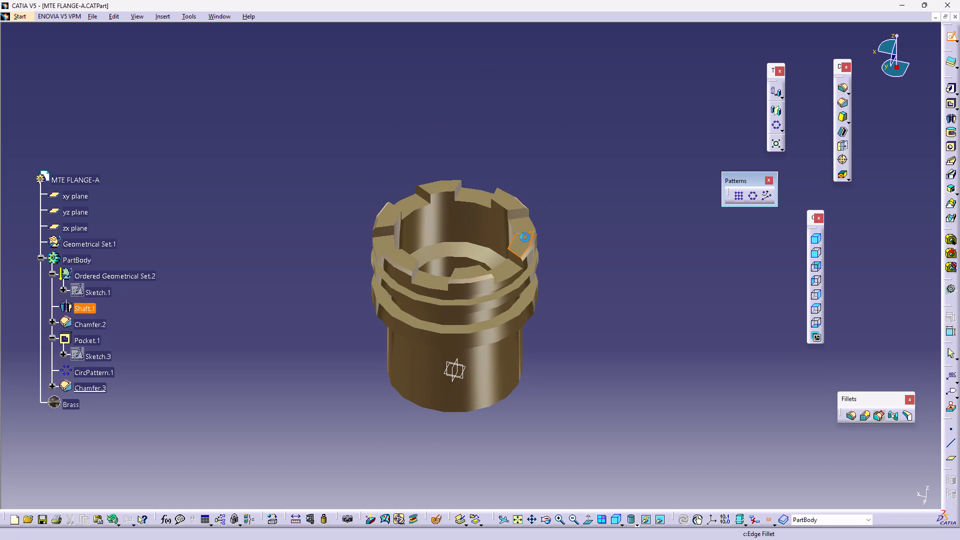
pyautogui.moveTo(573, 280); pyautogui.dragTo(558, 113, button='middle')
pyautogui.rightClick(558, 196)
pyautogui.moveTo(568, 173); pyautogui.dragTo(487, 261, button='middle')
pyautogui.doubleClick(497, 192)
pyautogui.moveTo(497, 192); pyautogui.dragTo(500, 237, button='middle')
pyautogui.rightClick(497, 192)
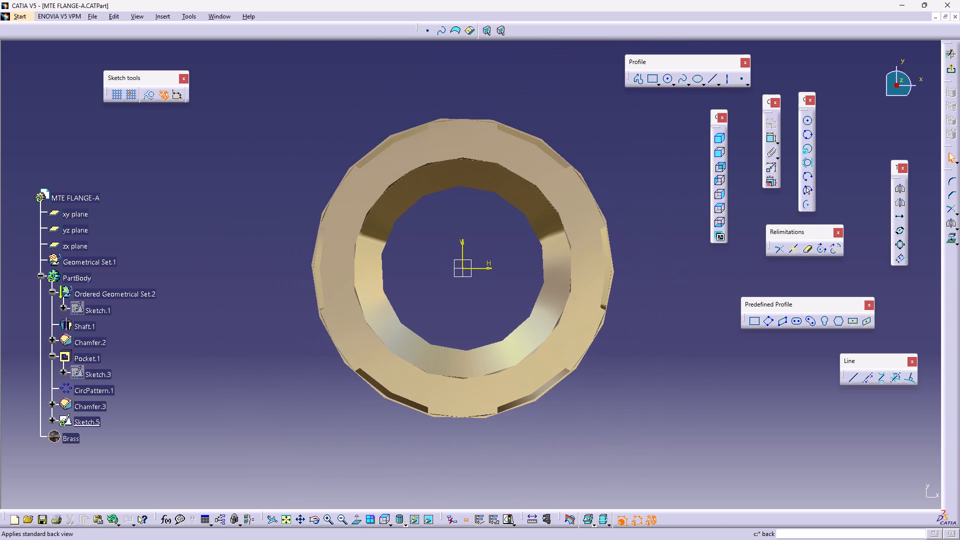
pyautogui.click(808, 119)
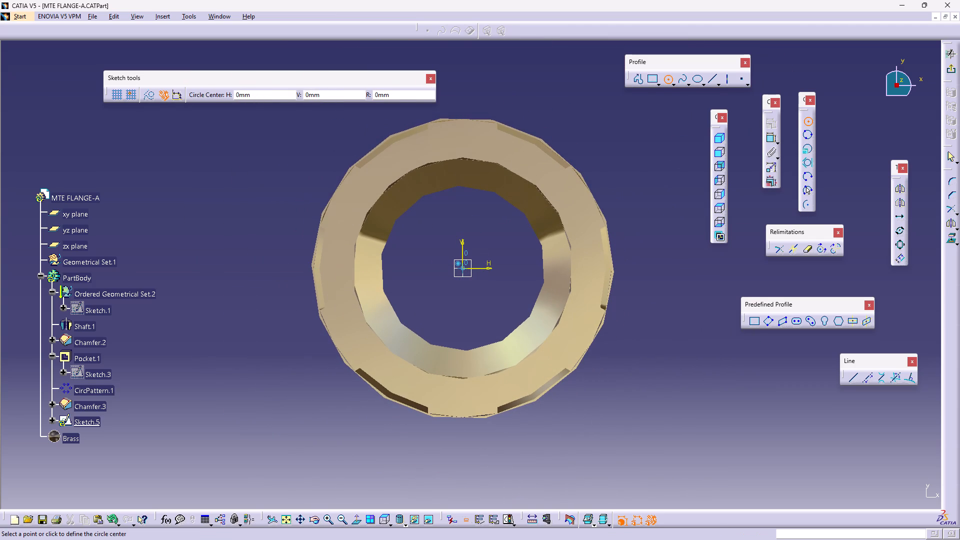
pyautogui.click(461, 268)
pyautogui.click(624, 264)
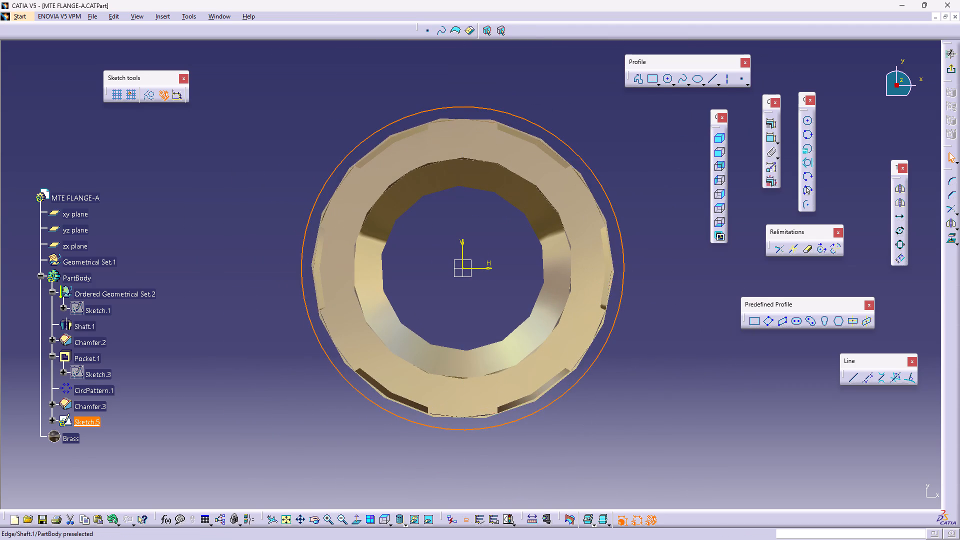
# Constrain the sketched circle to be coincident with the outer edge of the tooth chamfer.
pyautogui.moveTo(627, 262); pyautogui.dragTo(505, 344, button='middle')
pyautogui.moveTo(619, 269); pyautogui.dragTo(505, 344, button='right')
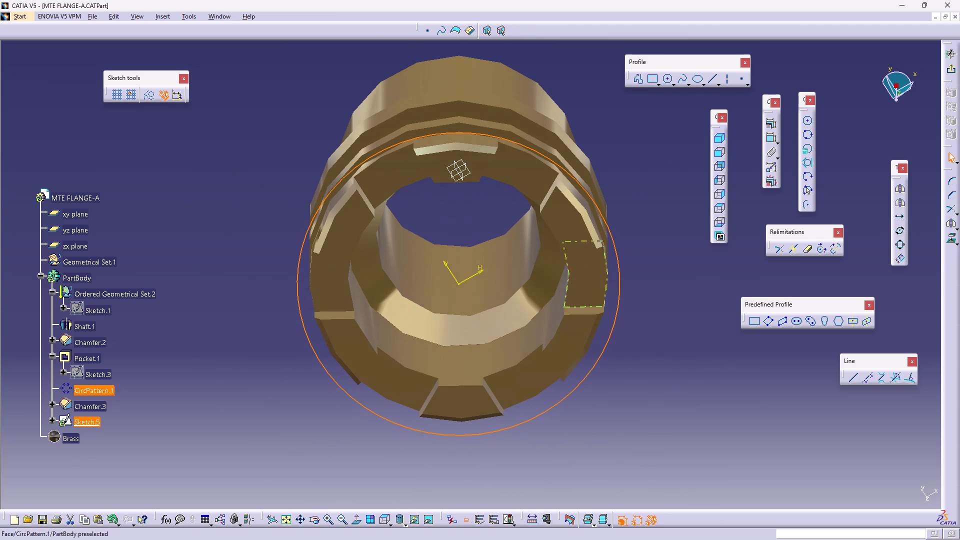
pyautogui.keyDown('ctrl'); pyautogui.click(593, 225); pyautogui.keyUp('ctrl')
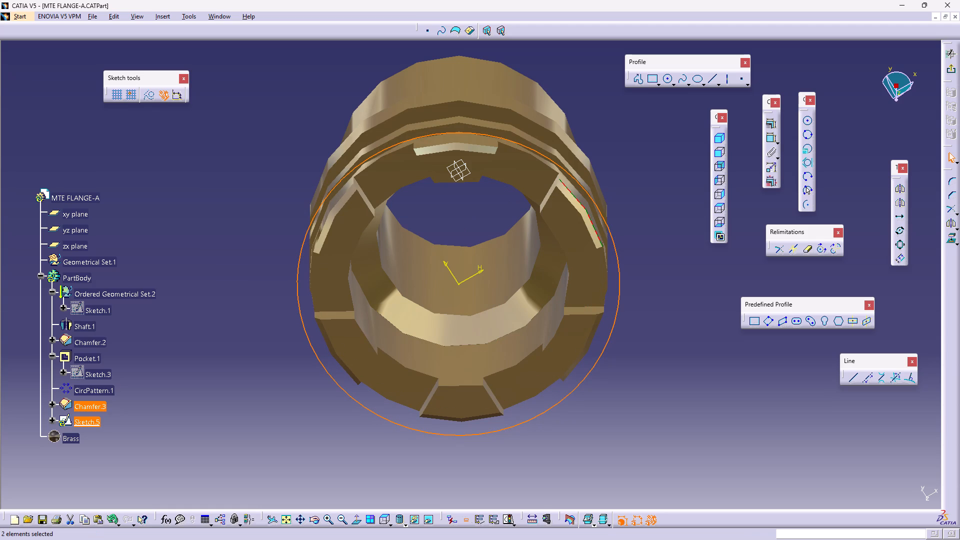
pyautogui.click(776, 124)
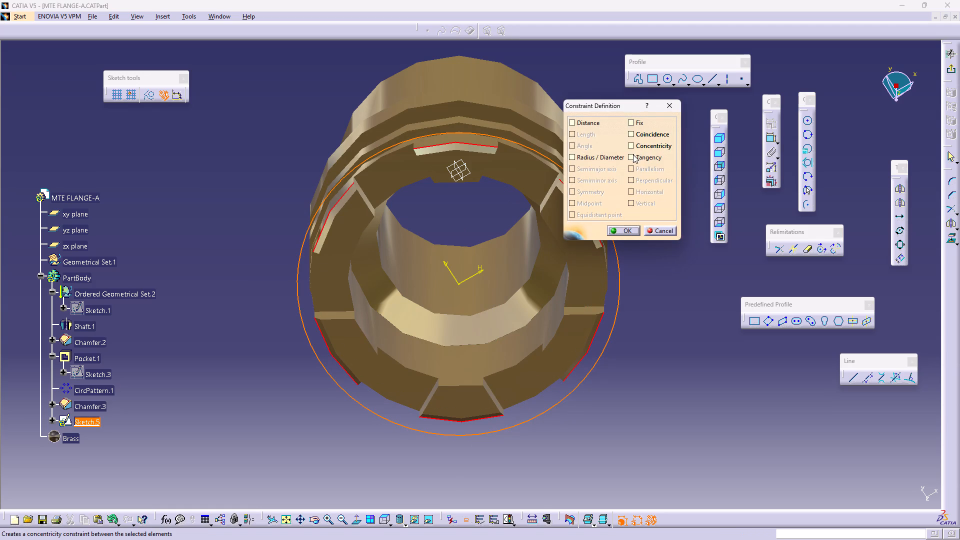
pyautogui.click(640, 132)
pyautogui.click(625, 226)
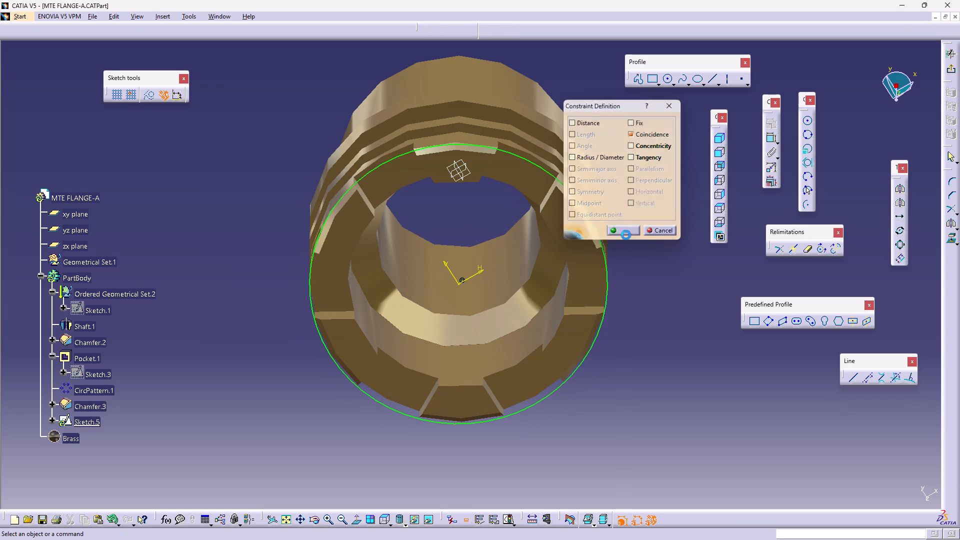
pyautogui.click(645, 276)
# Sketch a second, smaller circle centred on the origin, near the bore's inner chamfer.
pyautogui.click(357, 521)
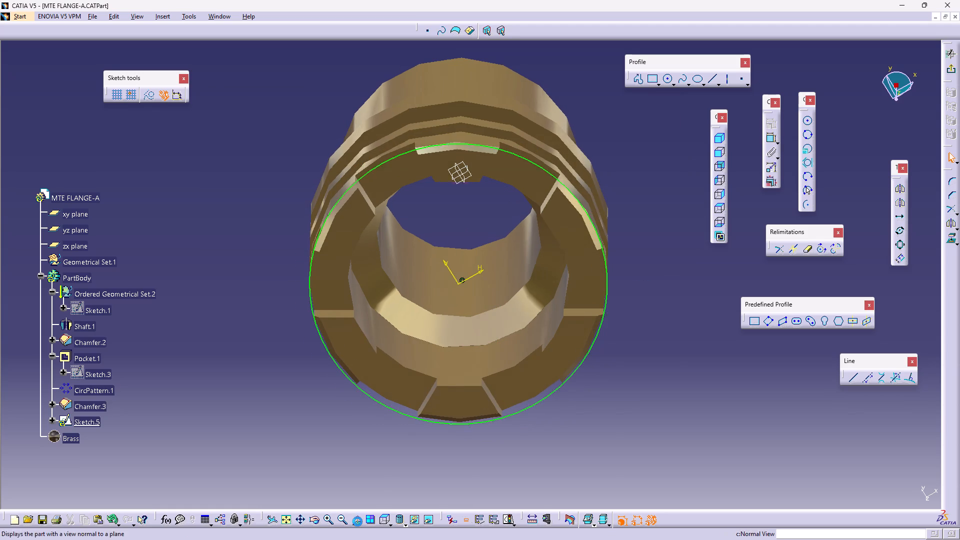
pyautogui.moveTo(654, 250); pyautogui.dragTo(658, 215, button='middle')
pyautogui.rightClick(654, 250)
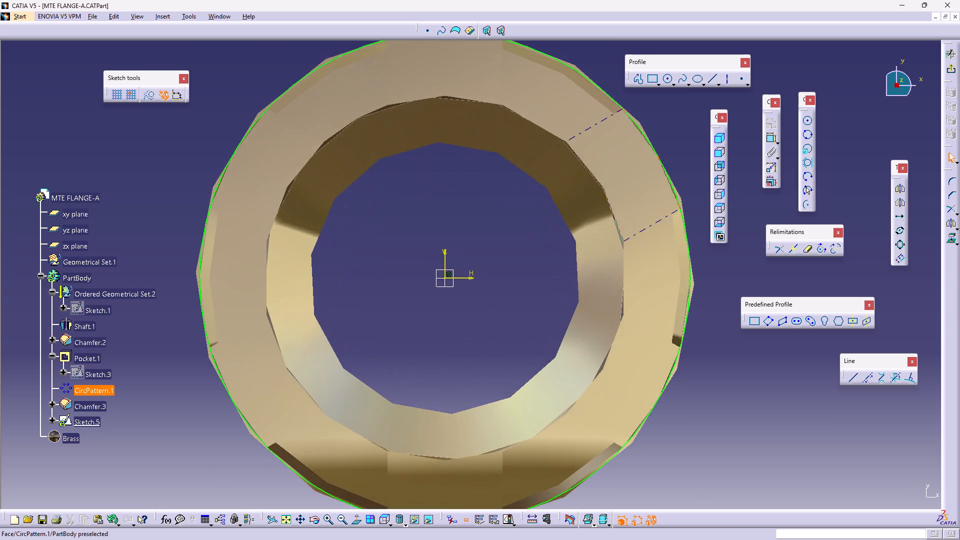
pyautogui.moveTo(659, 215); pyautogui.dragTo(602, 277, button='middle')
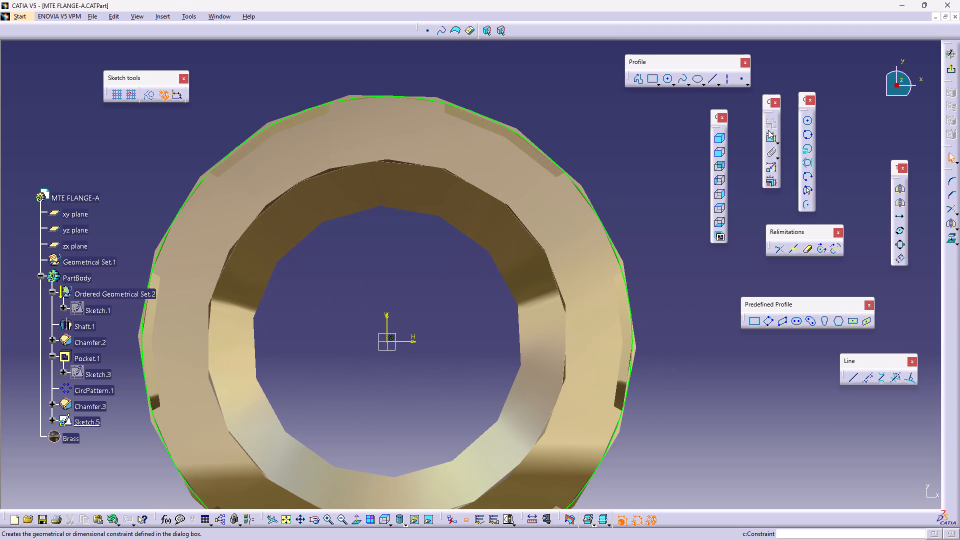
pyautogui.click(805, 122)
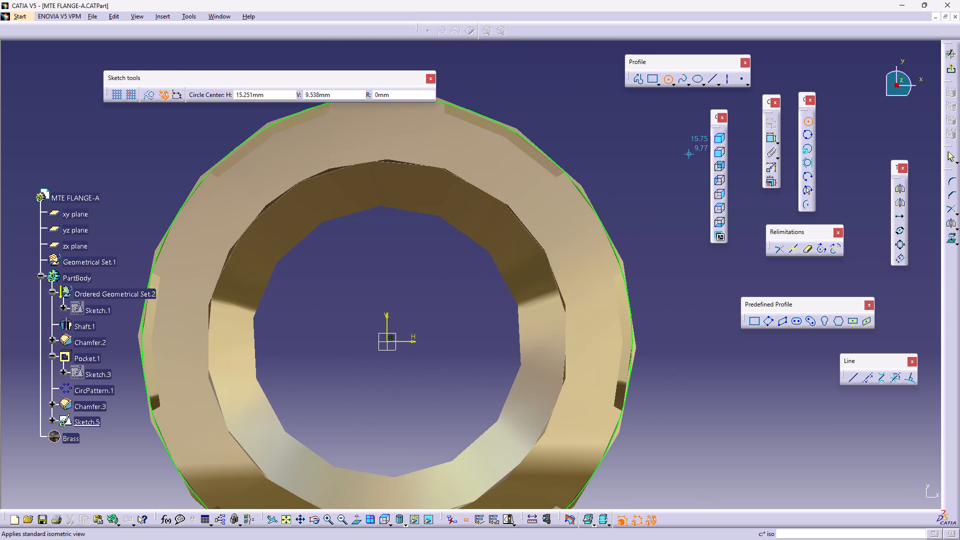
pyautogui.click(386, 342)
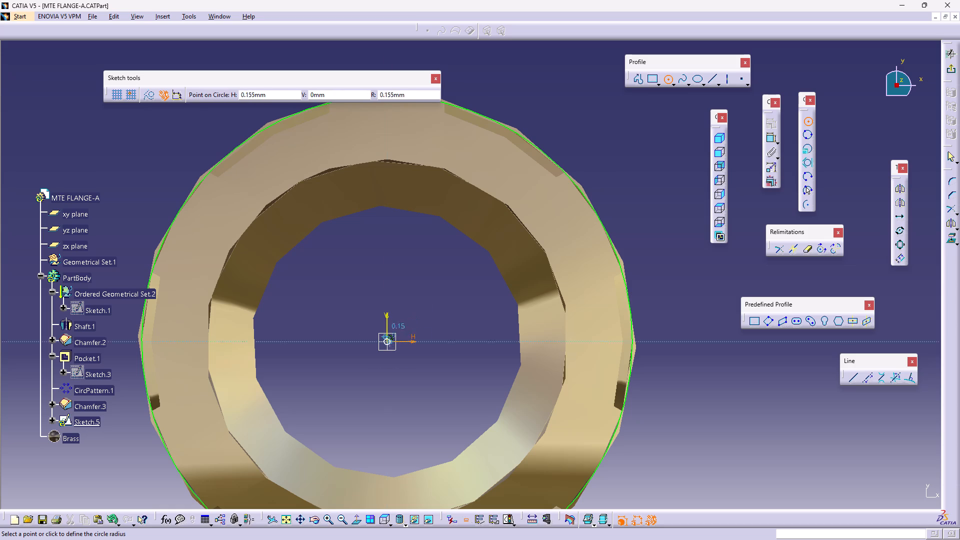
pyautogui.click(531, 317)
# Constrain the smaller sketched circle to lie 0.5 mm inside the outer circle.
pyautogui.click(771, 138)
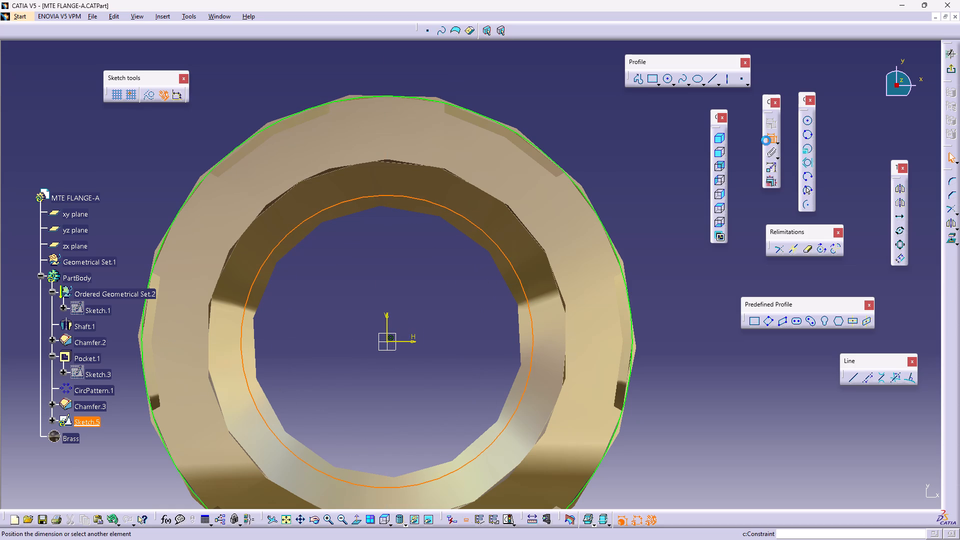
pyautogui.click(601, 222)
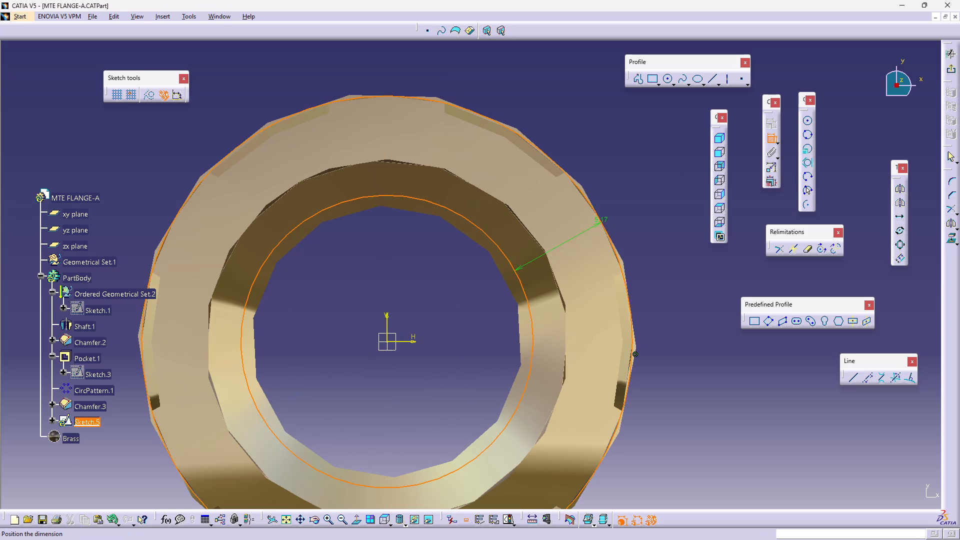
pyautogui.tripleClick(621, 193)
pyautogui.write('0.5')
pyautogui.press('Return')
pyautogui.click(579, 116)
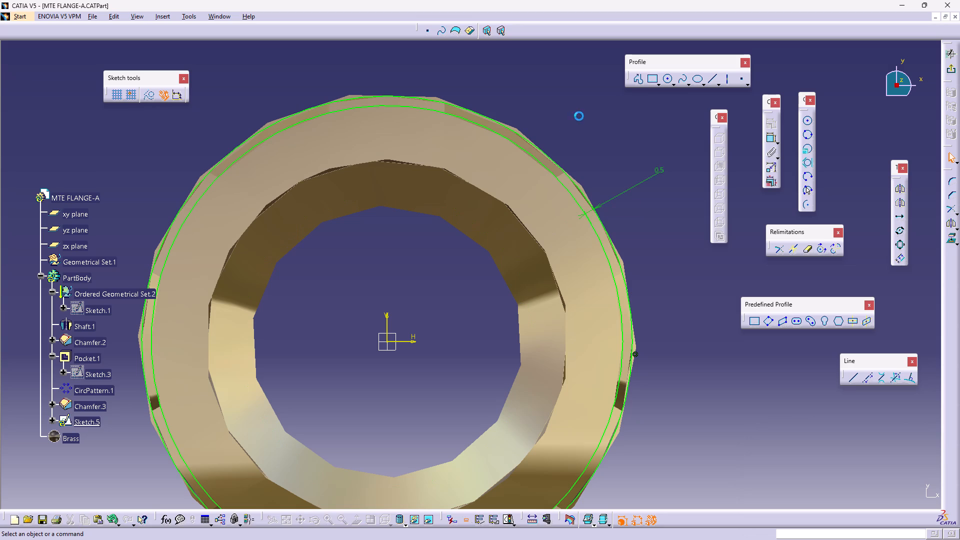
# Examine both sketched circles against the notched teeth from an oblique angle and face-on.
pyautogui.moveTo(559, 128); pyautogui.dragTo(574, 189, button='middle')
pyautogui.rightClick(559, 128)
pyautogui.moveTo(569, 187); pyautogui.dragTo(657, 339, button='middle')
pyautogui.moveTo(569, 187); pyautogui.dragTo(657, 339, button='right')
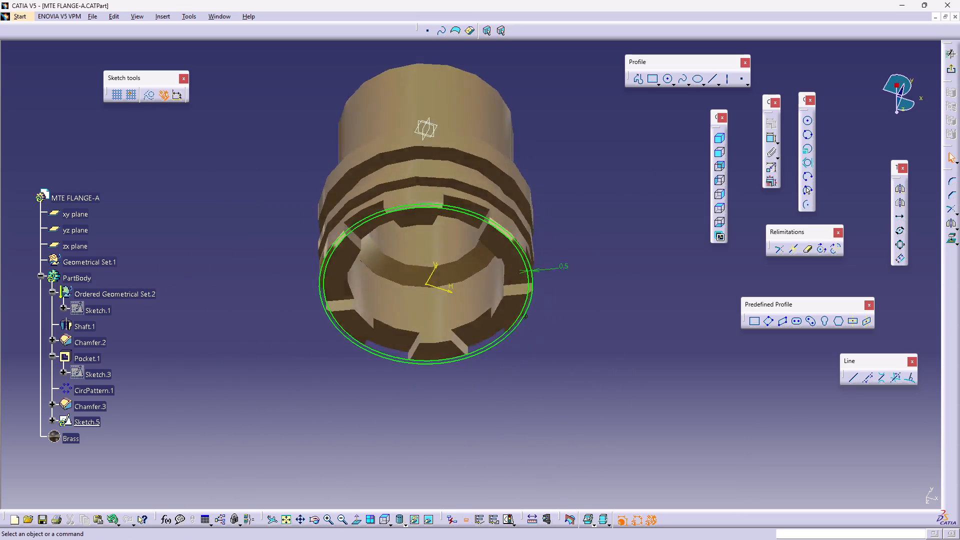
pyautogui.moveTo(657, 339); pyautogui.dragTo(644, 328, button='right')
pyautogui.moveTo(657, 339); pyautogui.dragTo(641, 317, button='middle')
pyautogui.rightClick(644, 328)
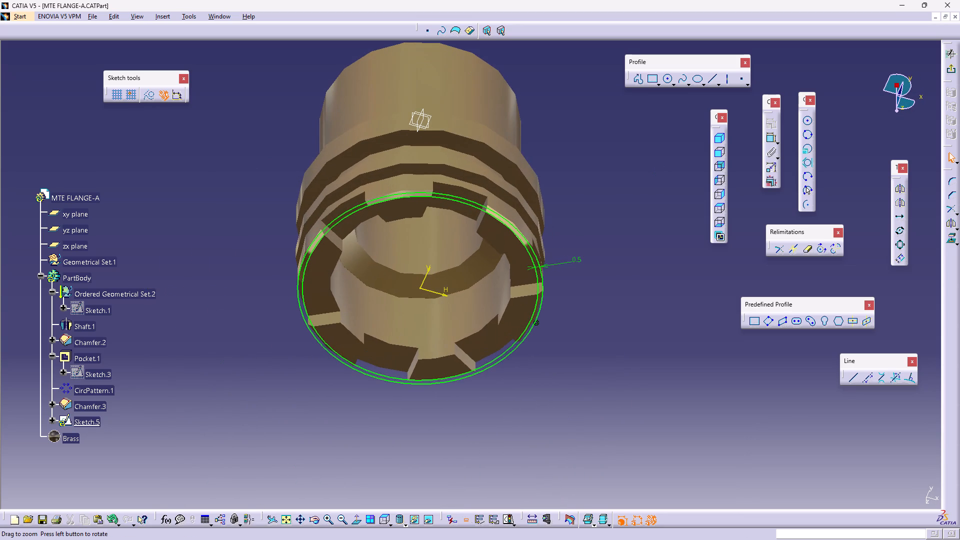
pyautogui.click(353, 520)
pyautogui.moveTo(578, 321); pyautogui.dragTo(594, 266, button='middle')
pyautogui.rightClick(578, 321)
pyautogui.moveTo(553, 270); pyautogui.dragTo(633, 364, button='middle')
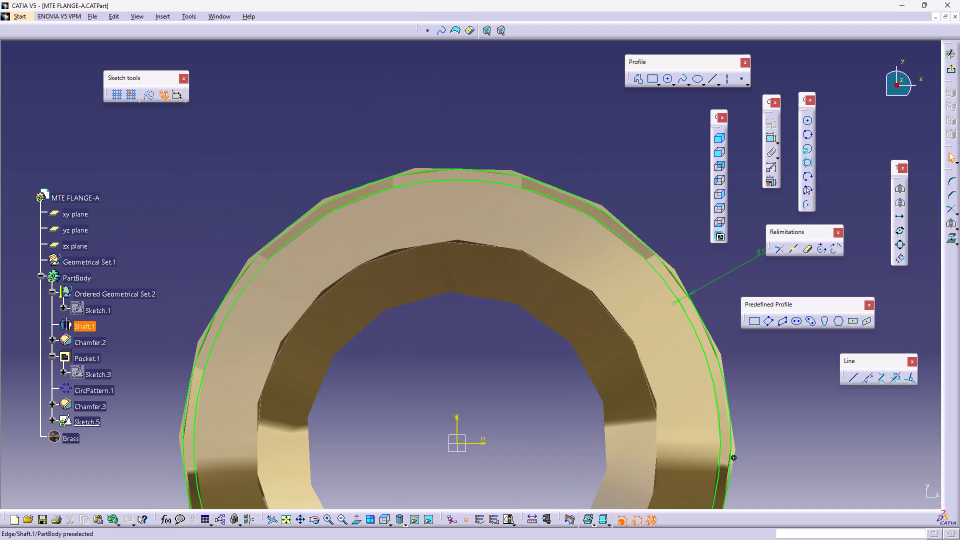
pyautogui.doubleClick(586, 126)
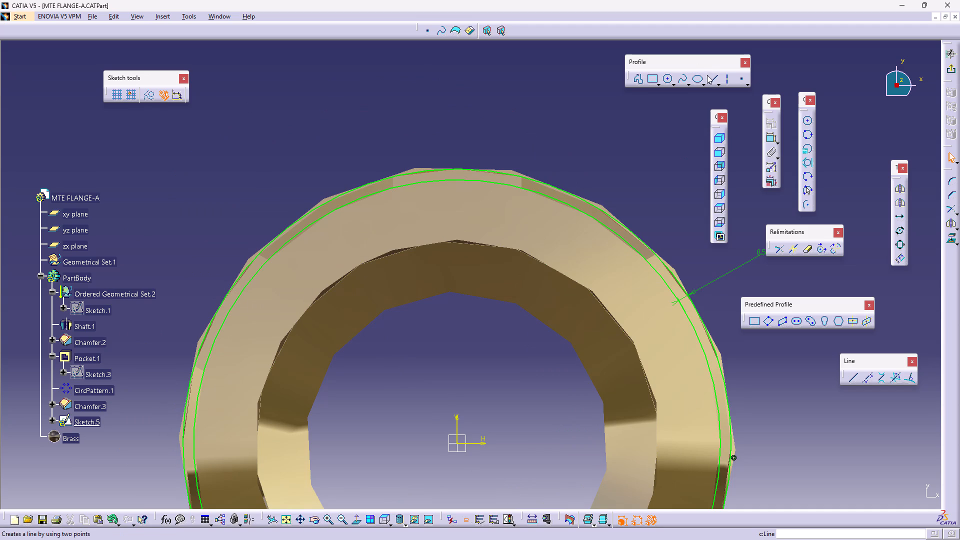
# Draw two short slanted lines bridging the inner and outer circles near the vertical axis, the first about 0.6 mm long.
pyautogui.doubleClick(711, 77)
pyautogui.moveTo(411, 168); pyautogui.dragTo(426, 116, button='middle')
pyautogui.rightClick(411, 168)
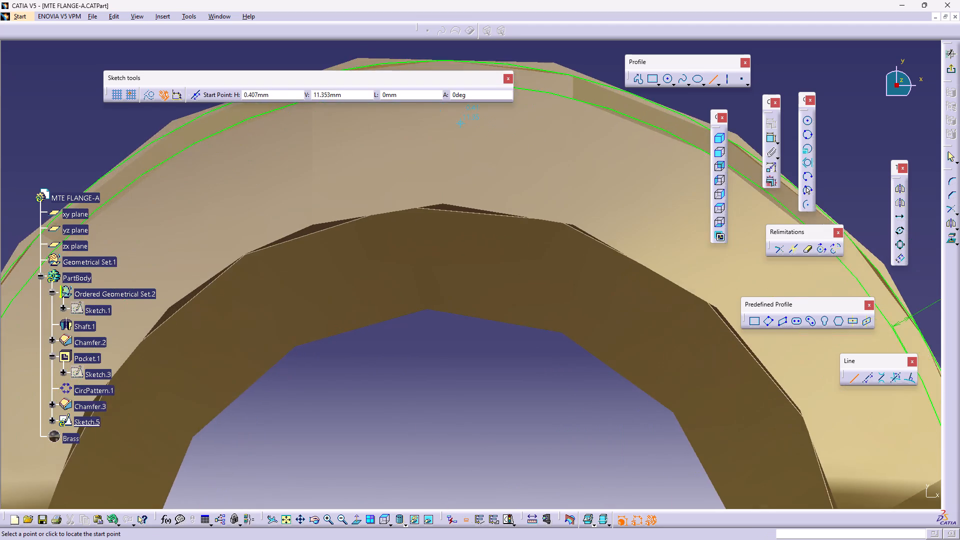
pyautogui.moveTo(480, 146); pyautogui.dragTo(494, 360, button='middle')
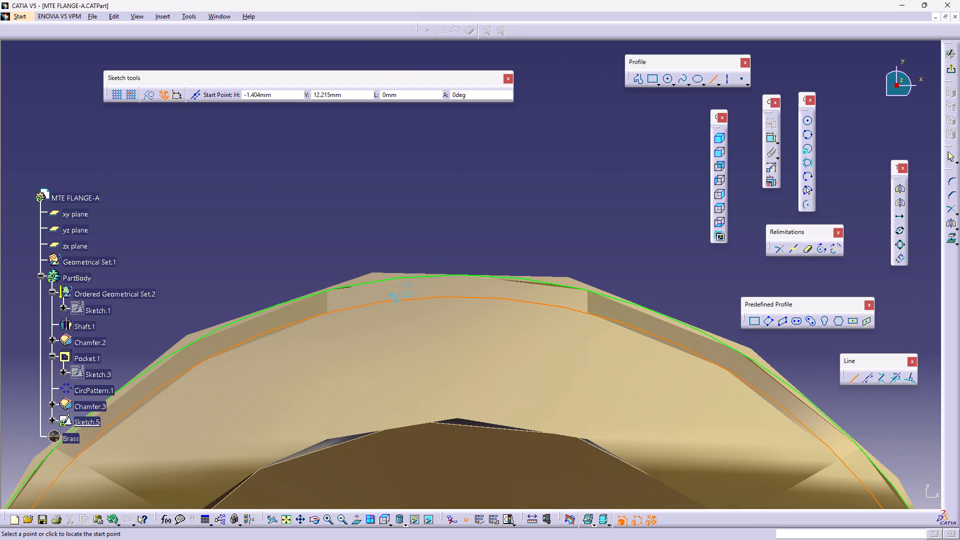
pyautogui.click(395, 303)
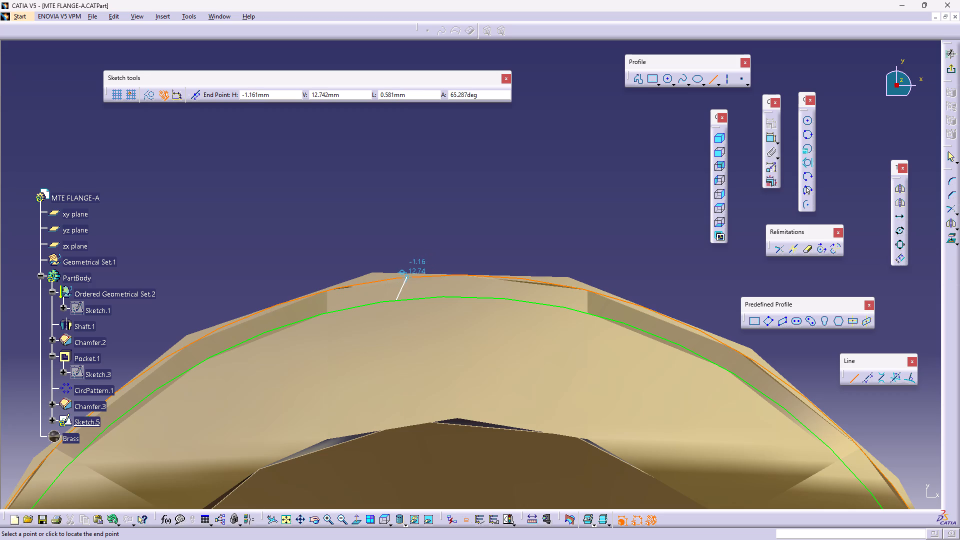
pyautogui.click(409, 278)
pyautogui.click(432, 276)
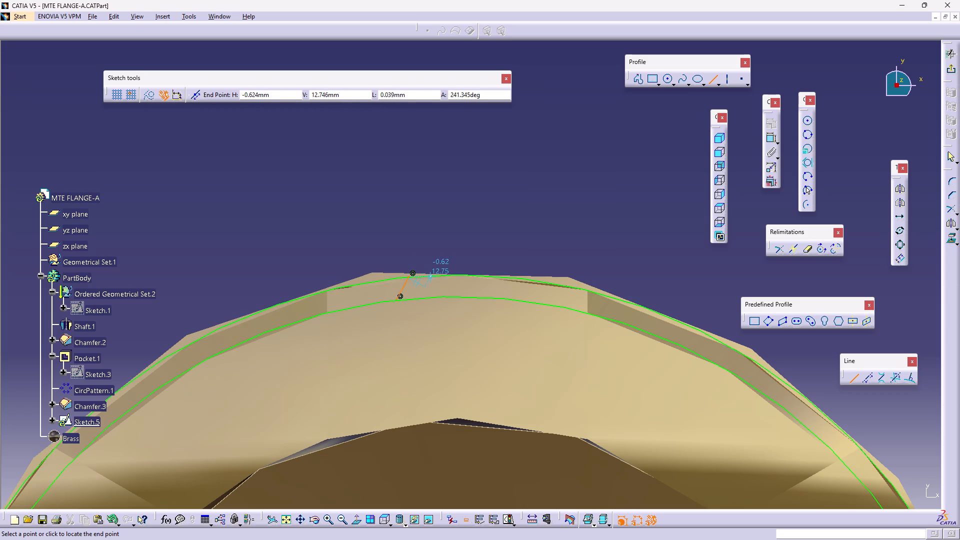
pyautogui.click(446, 297)
pyautogui.moveTo(517, 239); pyautogui.dragTo(548, 236, button='middle')
pyautogui.rightClick(536, 156)
pyautogui.press('Escape')
pyautogui.press('Escape')
pyautogui.press('Escape')
pyautogui.press('Escape')
# Move the second slanted line across the vertical axis, with its outer endpoint about 2 mm from the axis.
pyautogui.moveTo(517, 249); pyautogui.dragTo(523, 171, button='middle')
pyautogui.rightClick(517, 249)
pyautogui.moveTo(455, 203); pyautogui.dragTo(563, 218)
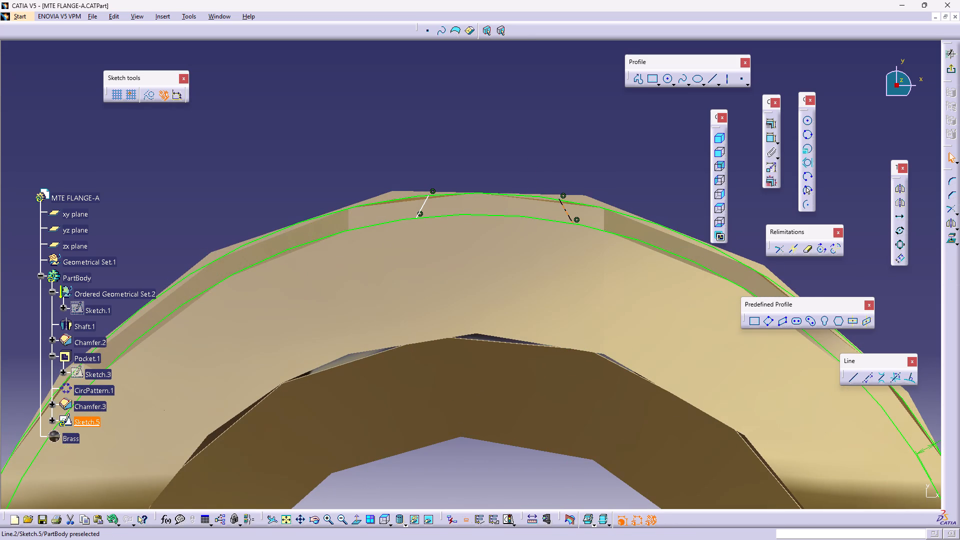
pyautogui.moveTo(563, 218); pyautogui.dragTo(566, 219)
pyautogui.doubleClick(545, 144)
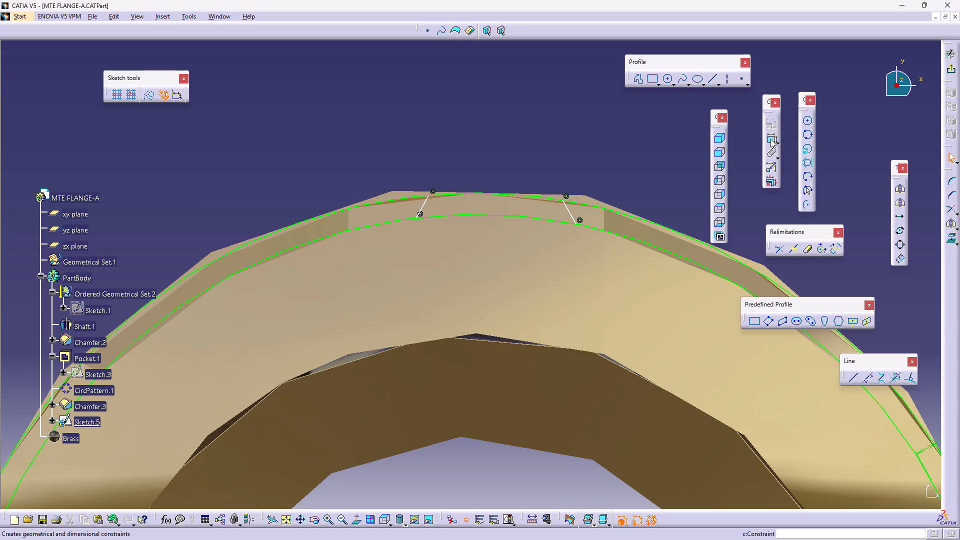
# Constrain the first slanted line's outer-circle endpoint 0.5 mm from the vertical axis.
pyautogui.doubleClick(770, 139)
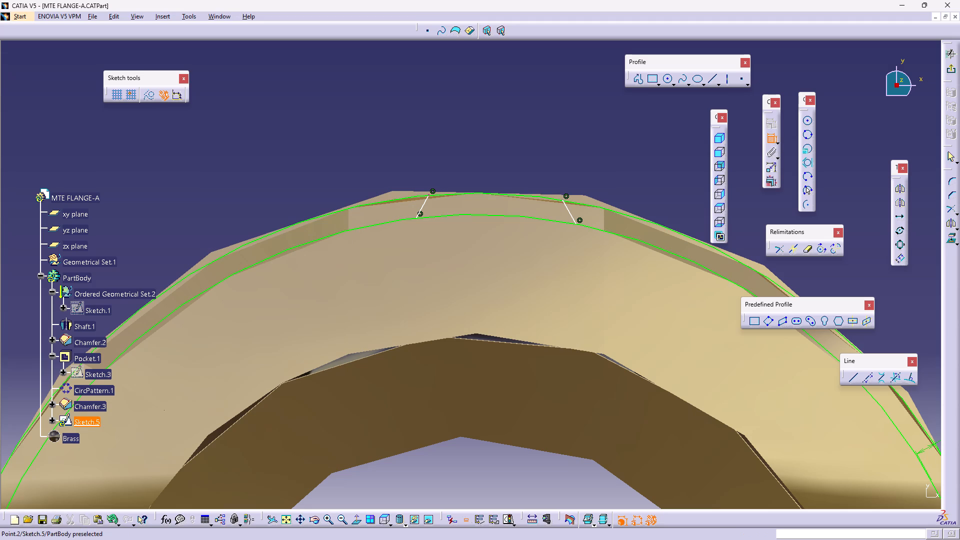
pyautogui.click(427, 196)
pyautogui.moveTo(443, 377); pyautogui.dragTo(433, 159, button='middle')
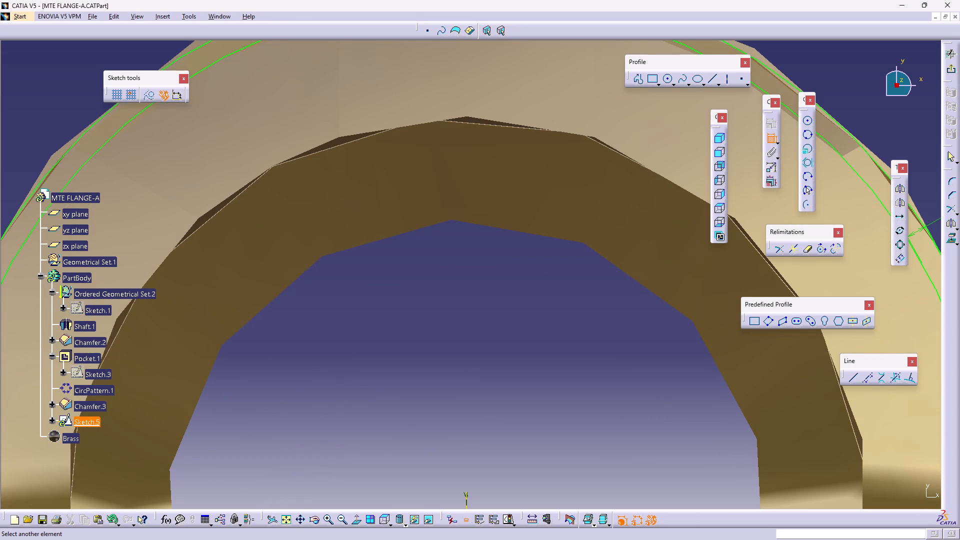
pyautogui.click(467, 496)
pyautogui.moveTo(467, 295); pyautogui.dragTo(459, 432, button='middle')
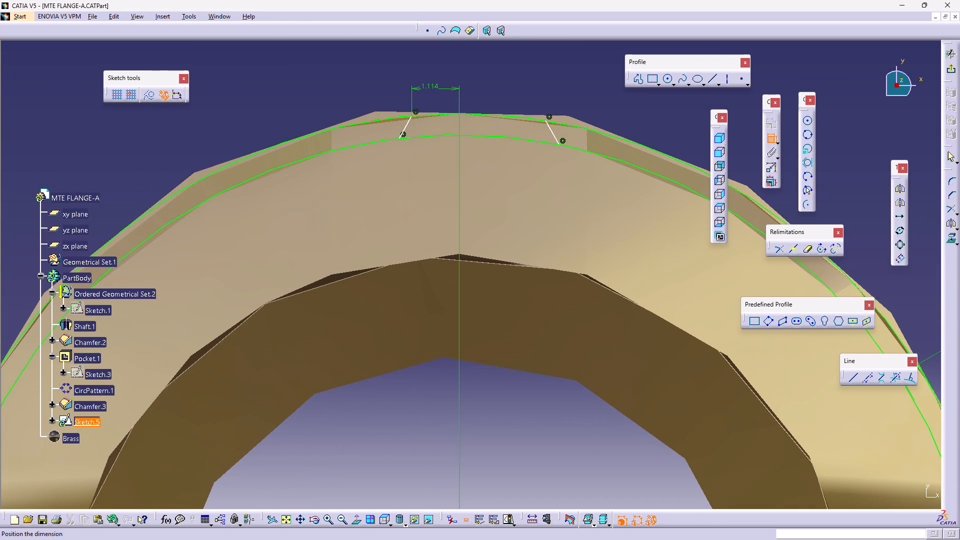
pyautogui.click(431, 86)
pyautogui.doubleClick(431, 85)
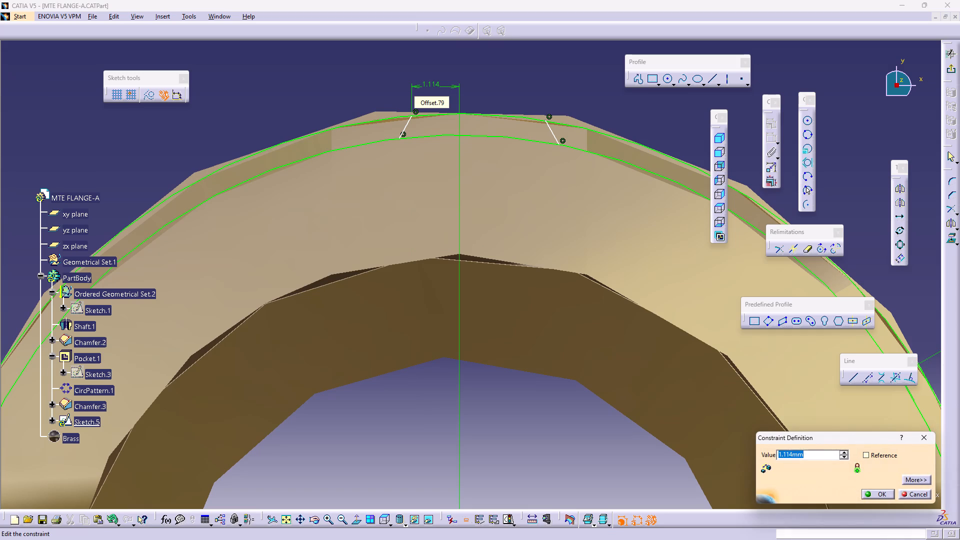
pyautogui.write('0.5')
pyautogui.press('Return')
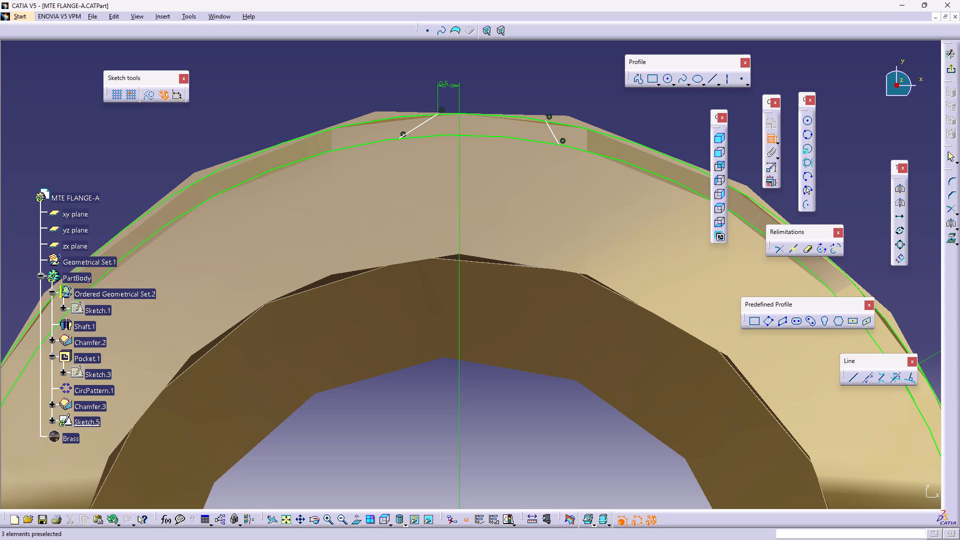
# Set the first line's outer-endpoint offset from the vertical axis to 0.1 mm.
pyautogui.doubleClick(449, 83)
pyautogui.doubleClick(443, 81)
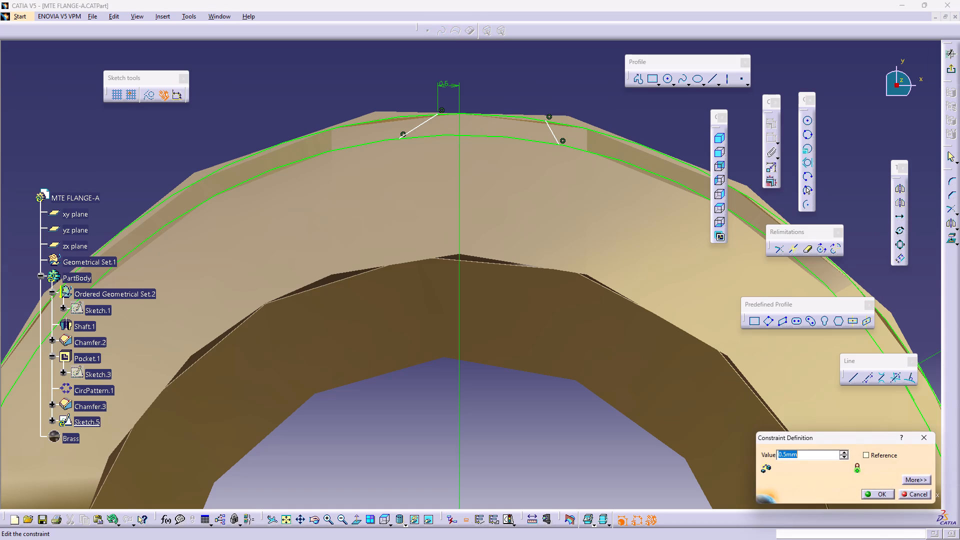
pyautogui.write('0.1')
pyautogui.press('Return')
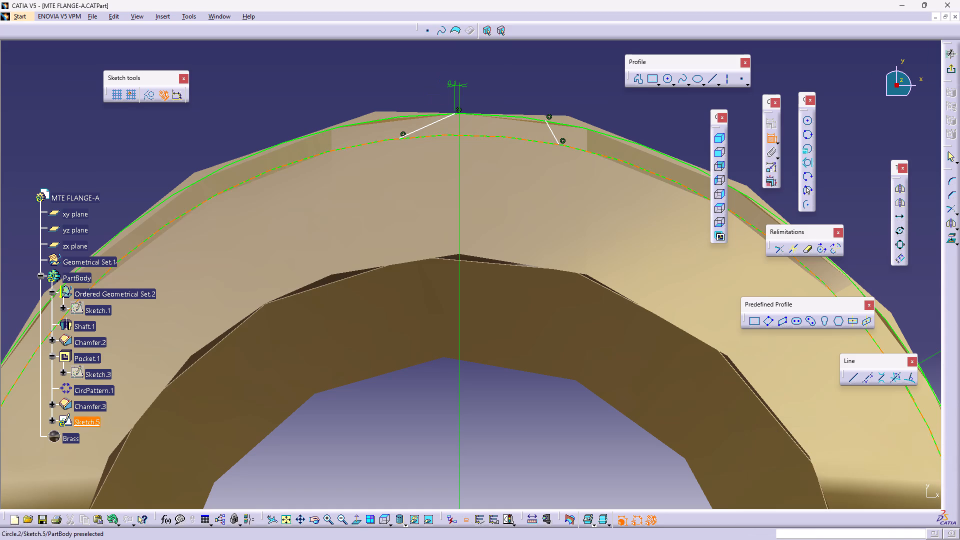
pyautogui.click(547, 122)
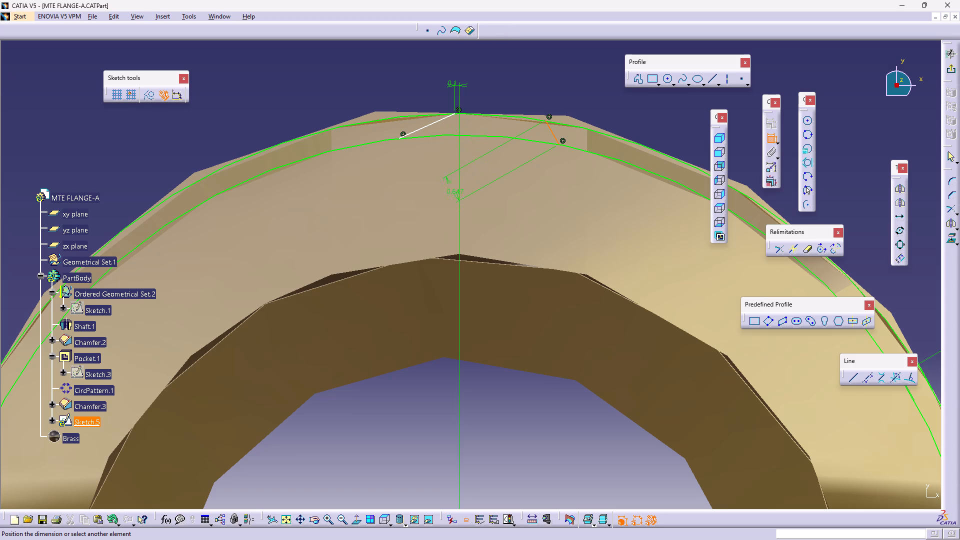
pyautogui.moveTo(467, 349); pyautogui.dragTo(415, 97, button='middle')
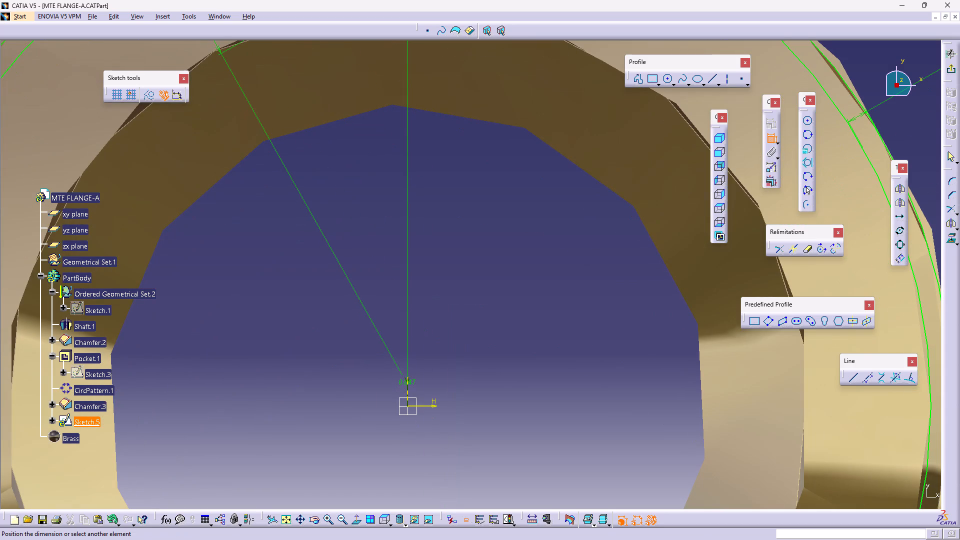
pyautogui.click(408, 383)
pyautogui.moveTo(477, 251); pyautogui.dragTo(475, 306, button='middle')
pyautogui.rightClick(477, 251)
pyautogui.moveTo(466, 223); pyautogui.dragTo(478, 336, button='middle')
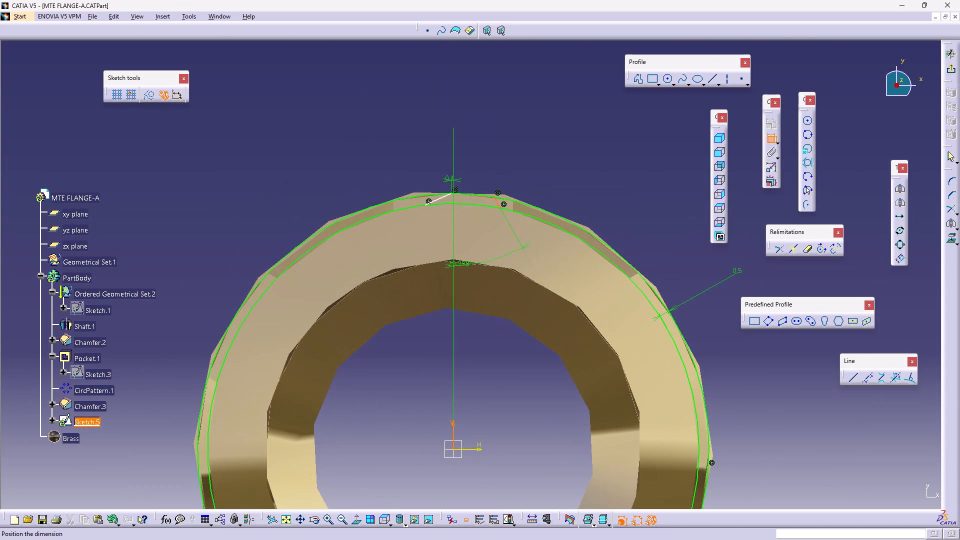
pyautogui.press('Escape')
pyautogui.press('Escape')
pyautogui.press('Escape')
# Constrain the second slanted line's outer-circle endpoint 0.1 mm from the vertical axis, on the opposite side from the first line.
pyautogui.moveTo(466, 179); pyautogui.dragTo(476, 101, button='middle')
pyautogui.rightClick(466, 179)
pyautogui.moveTo(491, 131); pyautogui.dragTo(445, 295, button='middle')
pyautogui.click(771, 133)
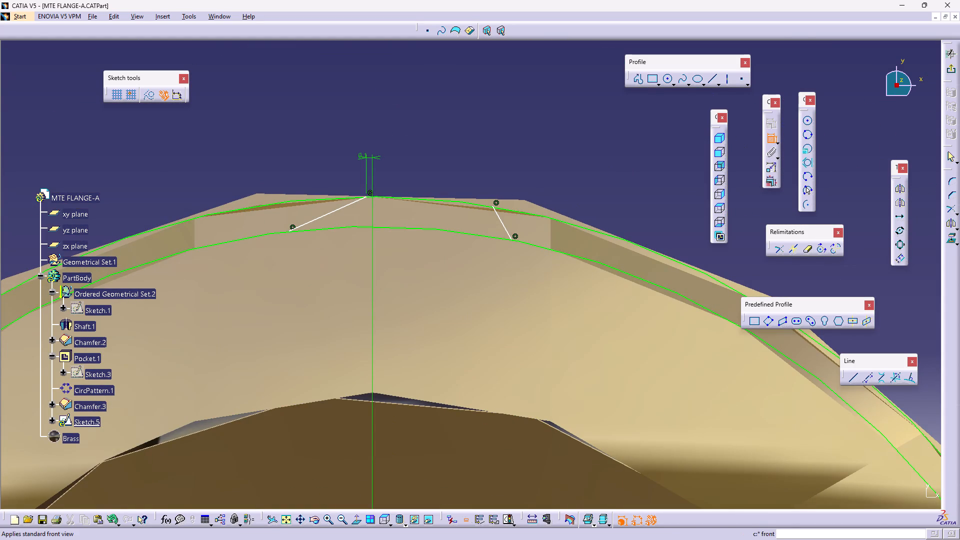
pyautogui.click(494, 206)
pyautogui.moveTo(479, 350); pyautogui.dragTo(504, 0, button='middle')
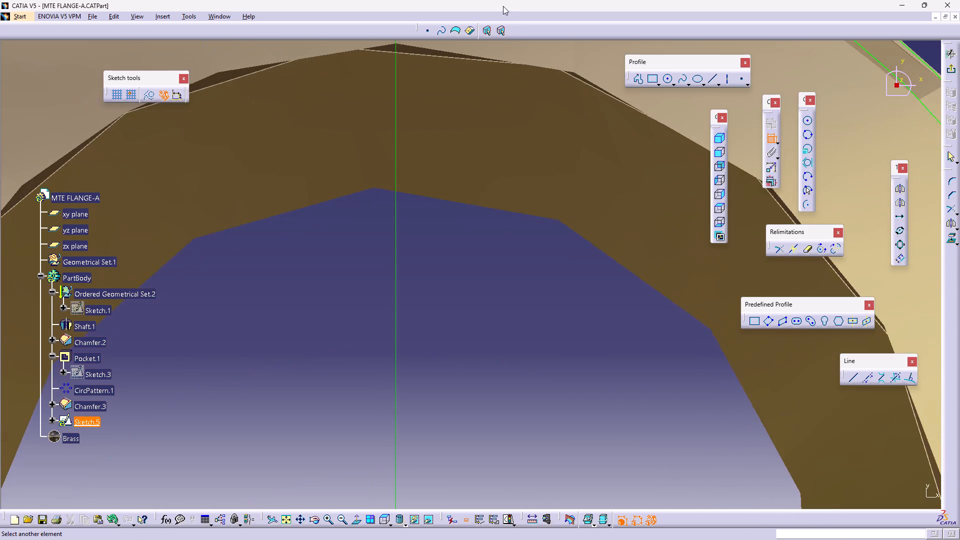
pyautogui.moveTo(476, 359); pyautogui.dragTo(473, 228, button='middle')
pyautogui.rightClick(470, 164)
pyautogui.click(436, 313)
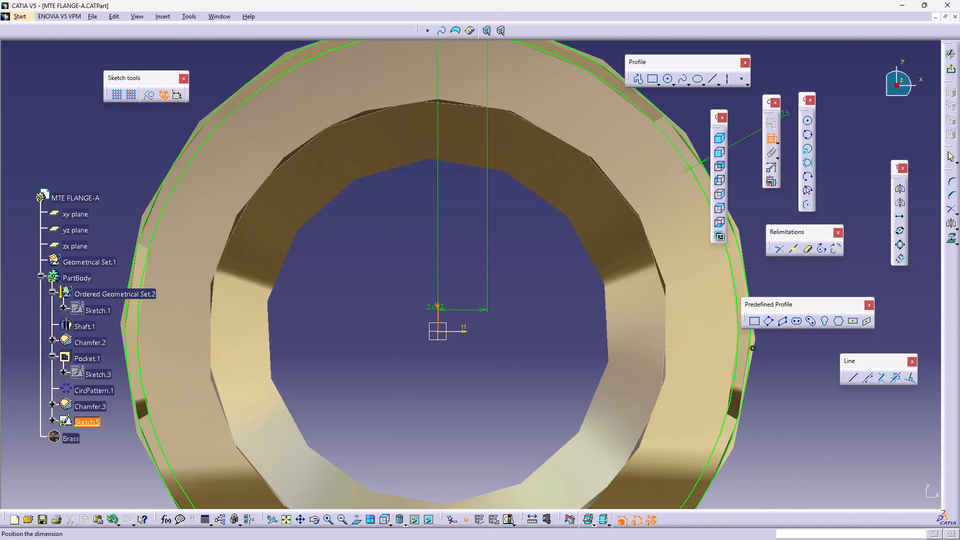
pyautogui.moveTo(470, 224); pyautogui.dragTo(458, 402, button='middle')
pyautogui.click(455, 160)
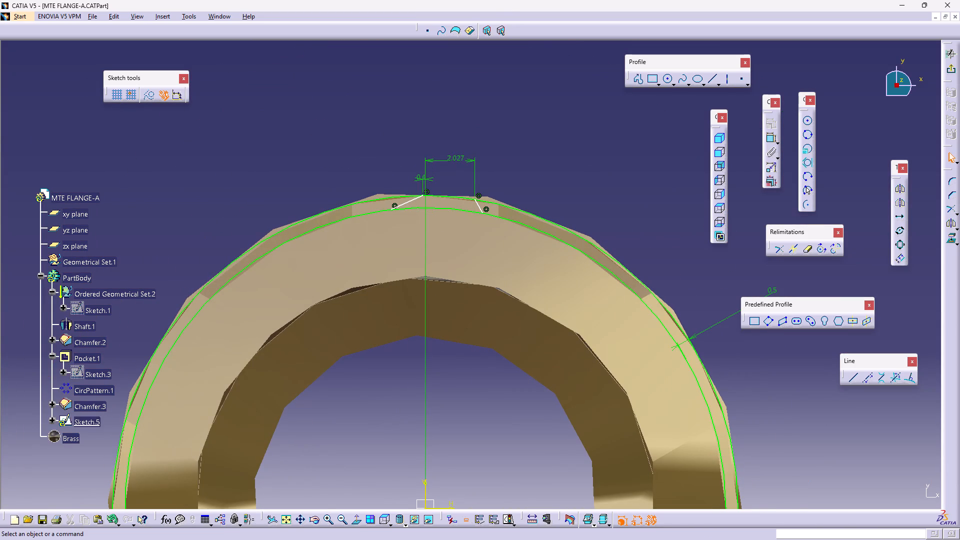
pyautogui.doubleClick(455, 160)
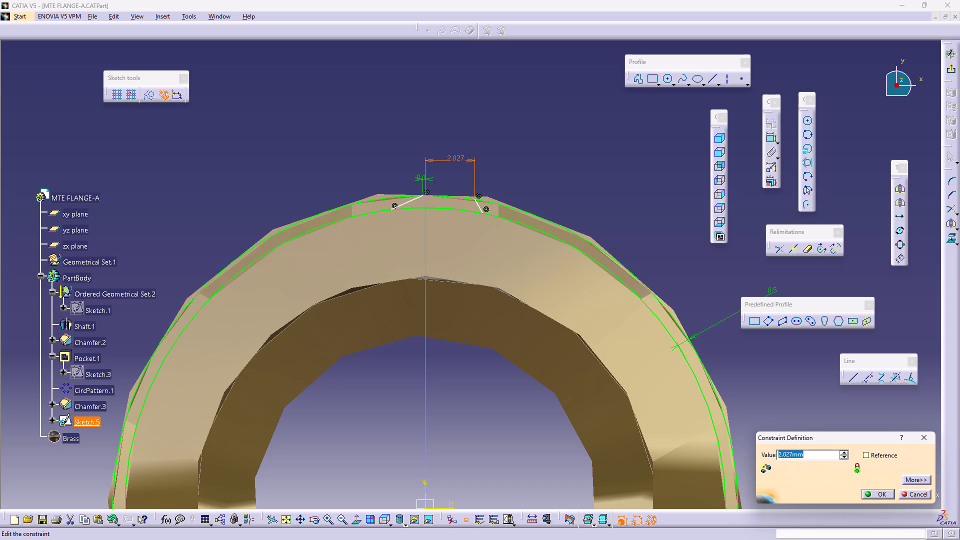
pyautogui.doubleClick(456, 157)
pyautogui.write('0.1')
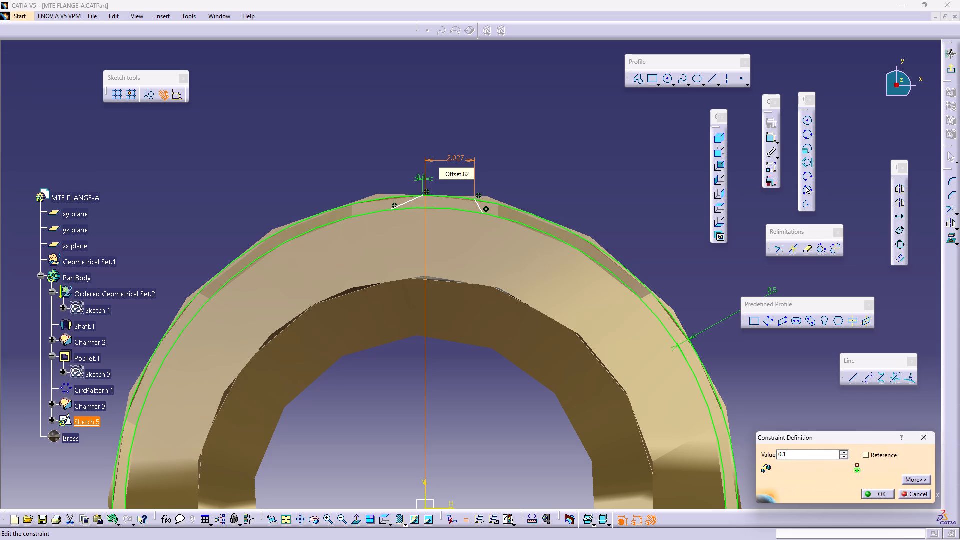
pyautogui.press('Return')
# Constrain the two slanted lines' inner-circle endpoints 1 mm apart.
pyautogui.moveTo(539, 155); pyautogui.dragTo(556, 83, button='middle')
pyautogui.rightClick(539, 155)
pyautogui.moveTo(581, 140); pyautogui.dragTo(599, 221, button='middle')
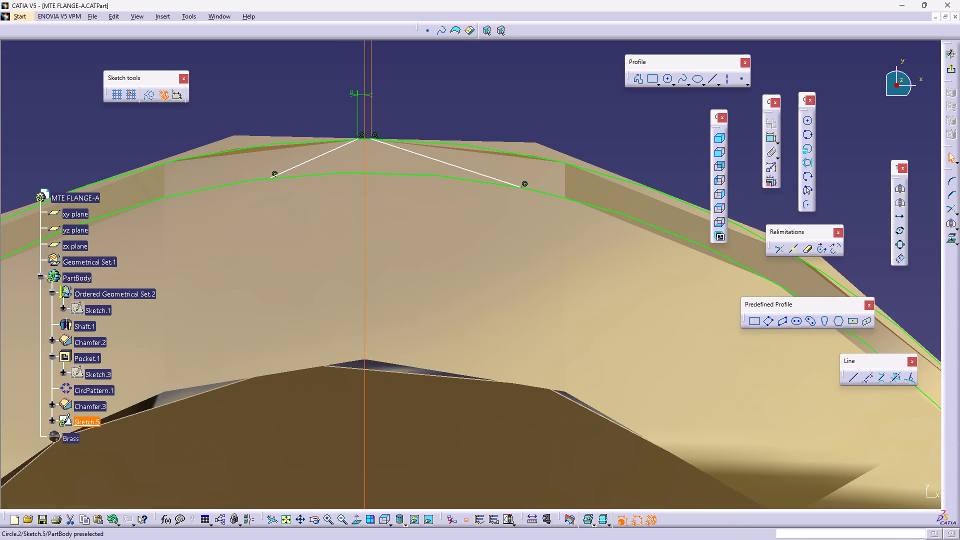
pyautogui.click(520, 186)
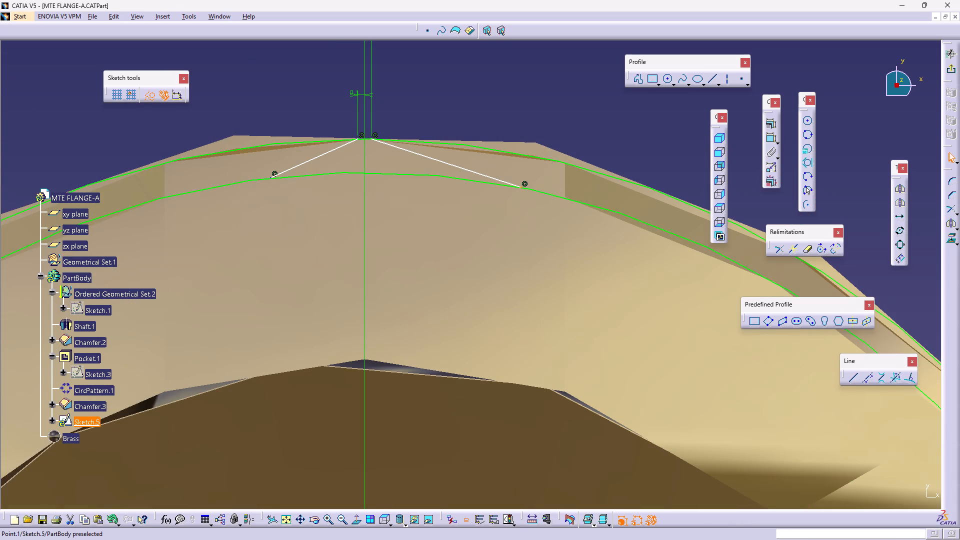
pyautogui.click(270, 178)
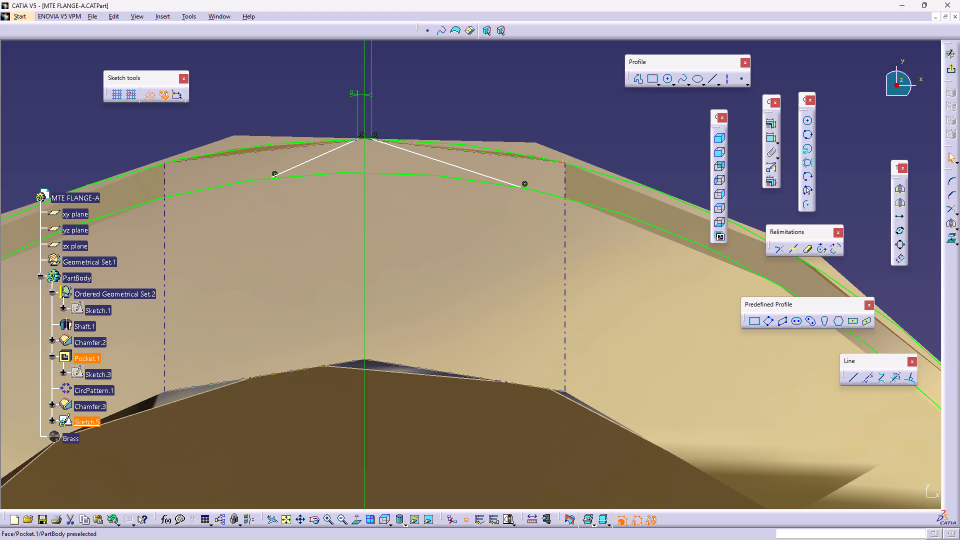
pyautogui.doubleClick(472, 120)
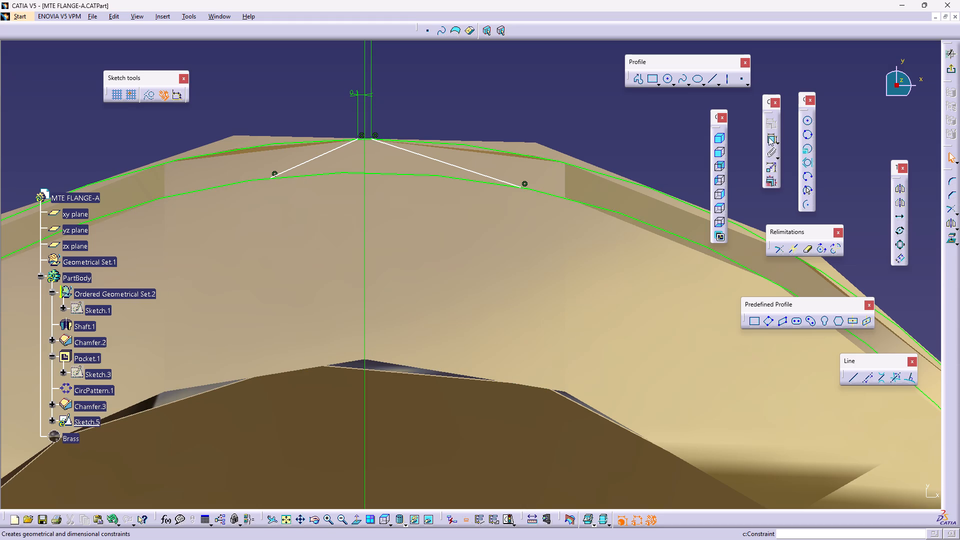
pyautogui.doubleClick(768, 137)
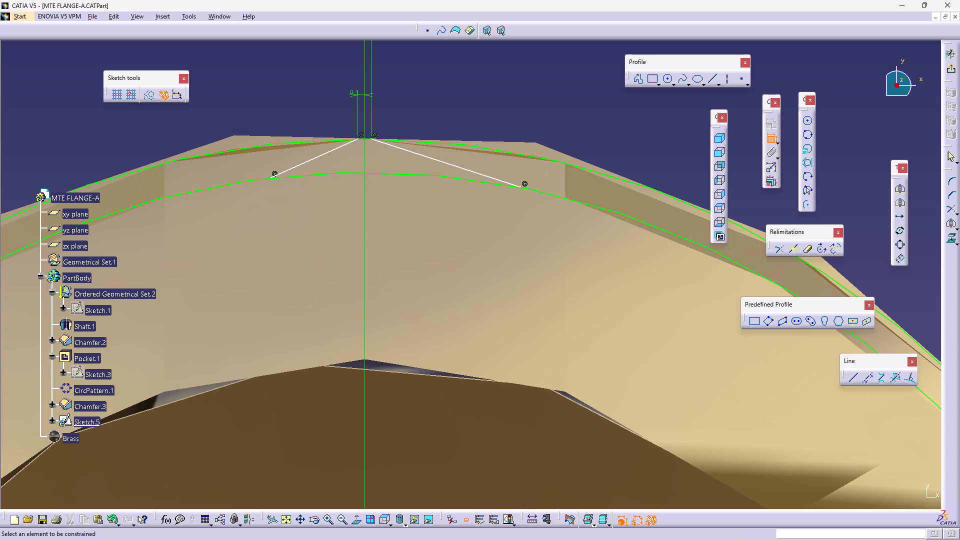
pyautogui.click(521, 185)
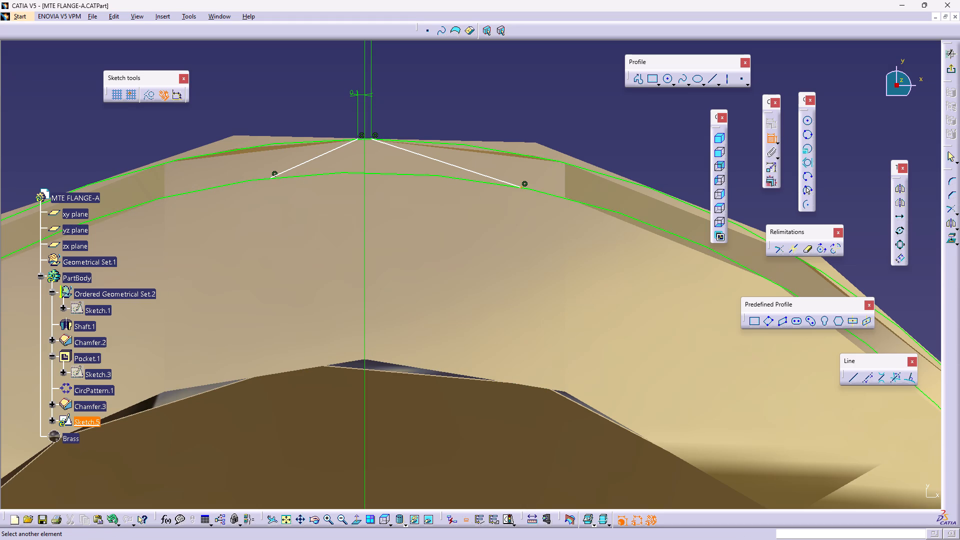
pyautogui.click(271, 177)
pyautogui.click(428, 129)
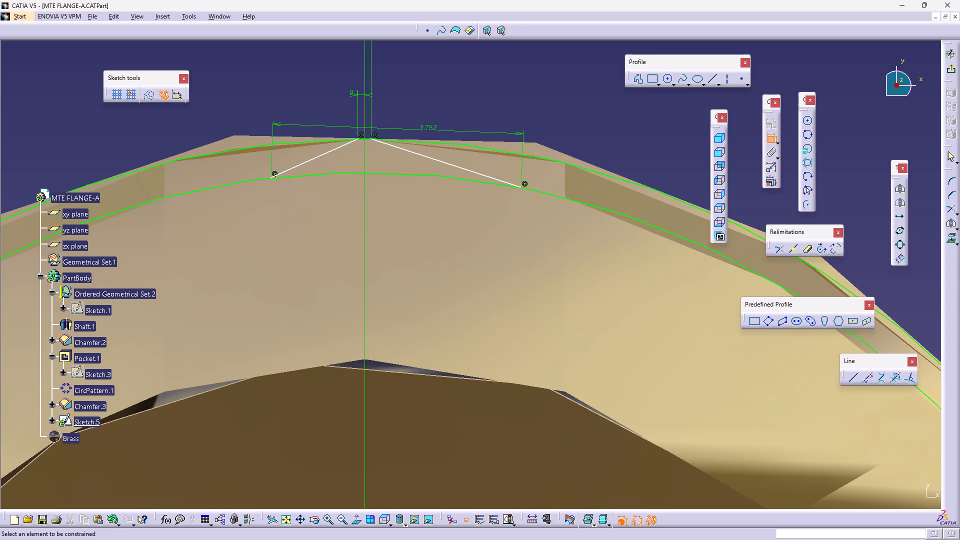
pyautogui.doubleClick(428, 129)
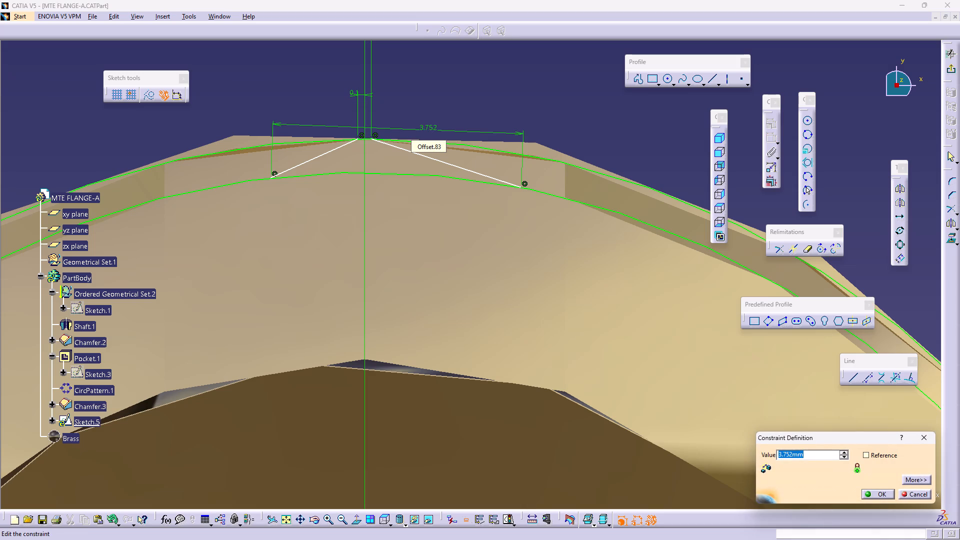
pyautogui.press('1')
pyautogui.press('Return')
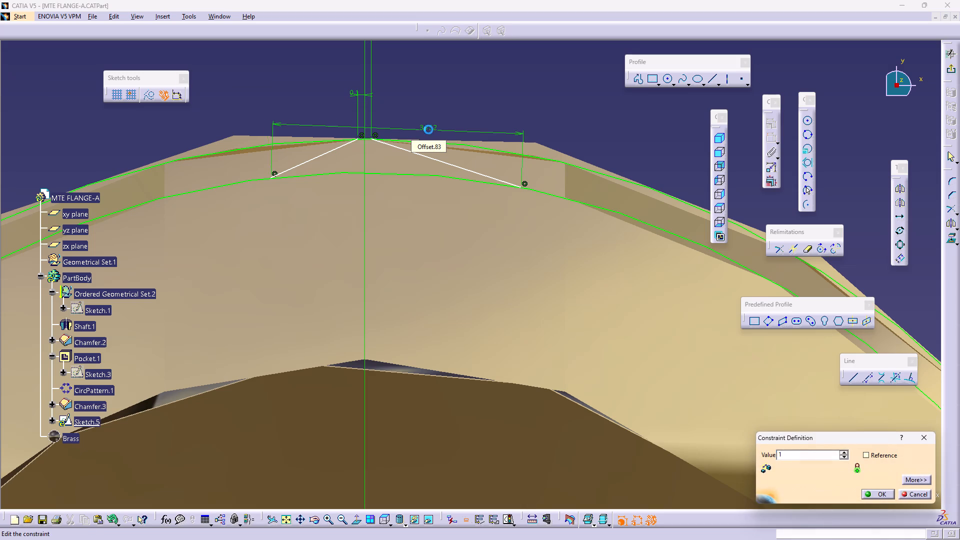
# Constrain the first slanted line's inner-circle endpoint 0.5 mm from the vertical axis.
pyautogui.click(269, 178)
pyautogui.moveTo(375, 384); pyautogui.dragTo(396, 85, button='middle')
pyautogui.moveTo(372, 185); pyautogui.dragTo(372, 175, button='middle')
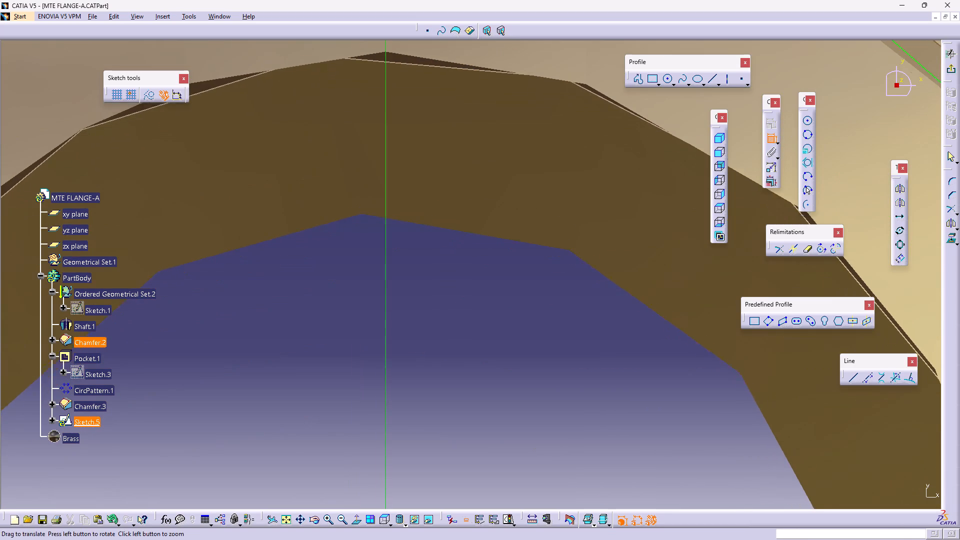
pyautogui.moveTo(372, 175); pyautogui.dragTo(383, 264, button='middle')
pyautogui.rightClick(373, 169)
pyautogui.click(447, 364)
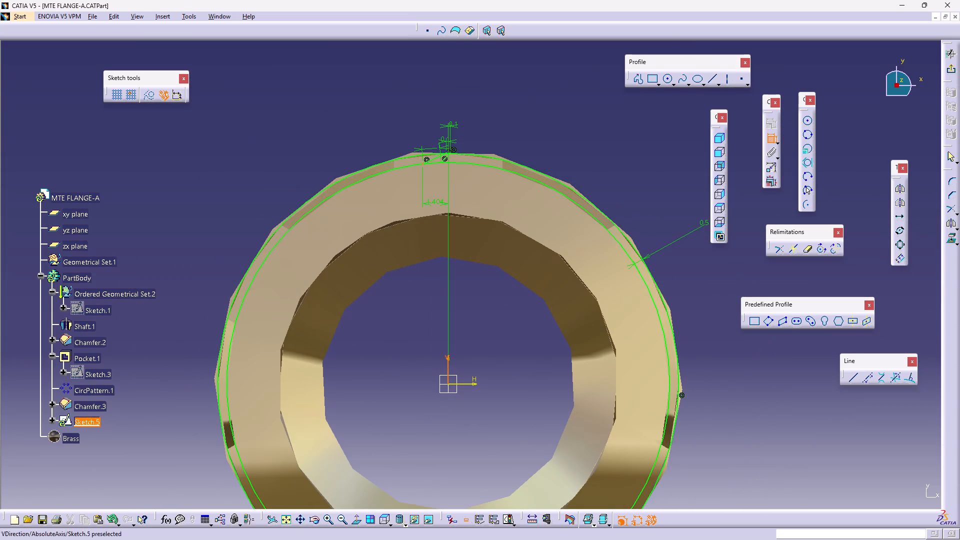
pyautogui.tripleClick(435, 296)
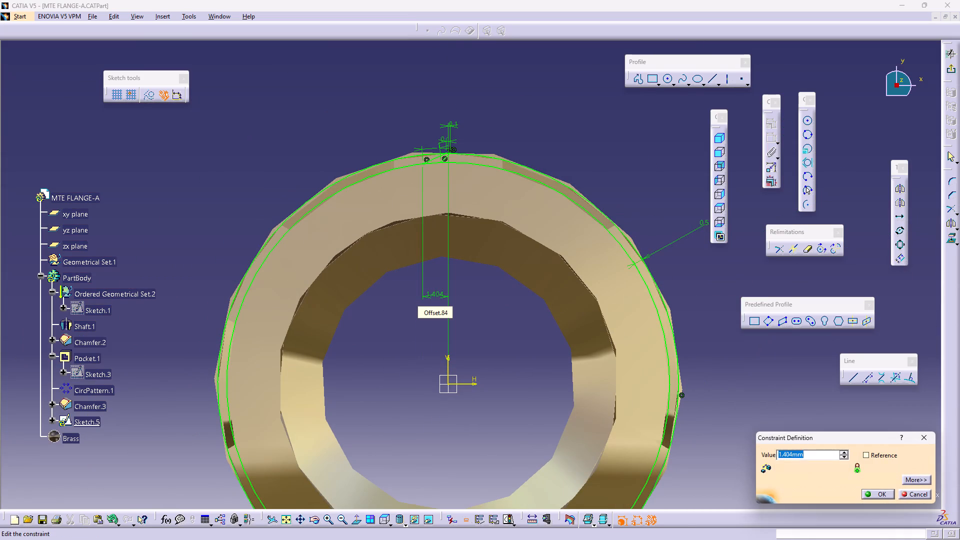
pyautogui.write('0.5')
pyautogui.press('Return')
pyautogui.moveTo(537, 299); pyautogui.dragTo(547, 235, button='middle')
pyautogui.rightClick(537, 299)
pyautogui.moveTo(547, 260); pyautogui.dragTo(542, 508, button='middle')
pyautogui.moveTo(473, 343); pyautogui.dragTo(504, 336, button='middle')
pyautogui.rightClick(490, 423)
pyautogui.moveTo(483, 377); pyautogui.dragTo(491, 367, button='middle')
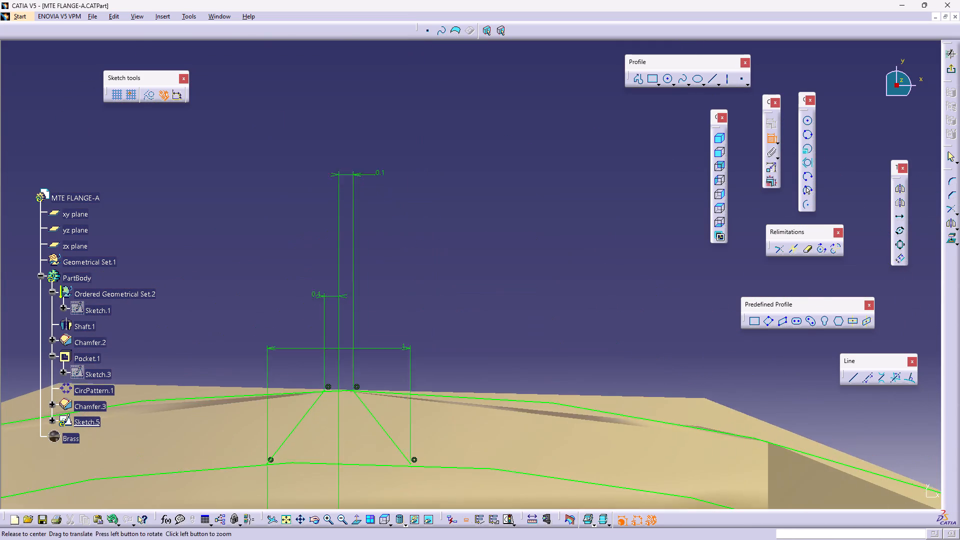
pyautogui.moveTo(491, 367); pyautogui.dragTo(584, 232, button='middle')
pyautogui.press('Escape')
pyautogui.press('Escape')
pyautogui.press('Escape')
pyautogui.press('Escape')
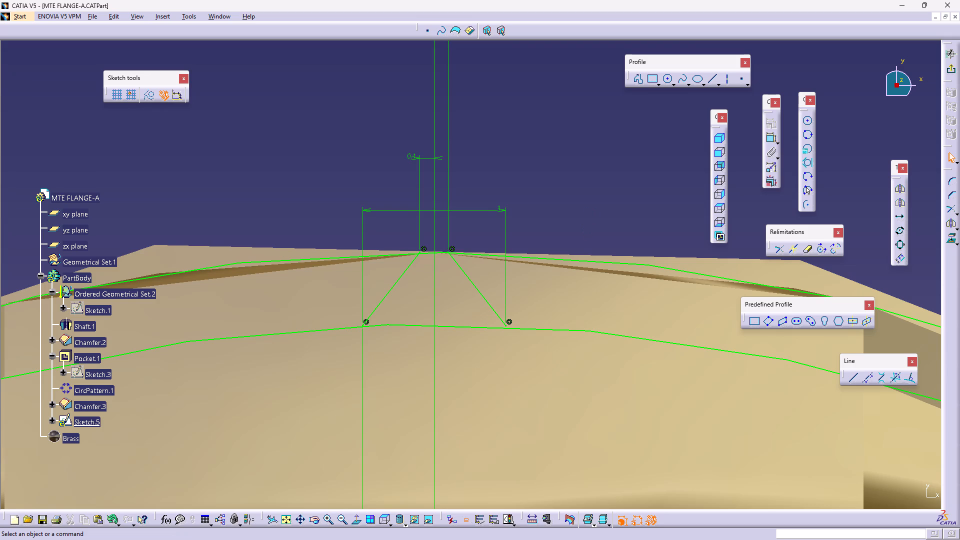
pyautogui.press('Escape')
pyautogui.moveTo(581, 253); pyautogui.dragTo(598, 99, button='middle')
pyautogui.rightClick(590, 138)
pyautogui.press('Escape')
pyautogui.press('Escape')
pyautogui.press('Escape')
pyautogui.press('Escape')
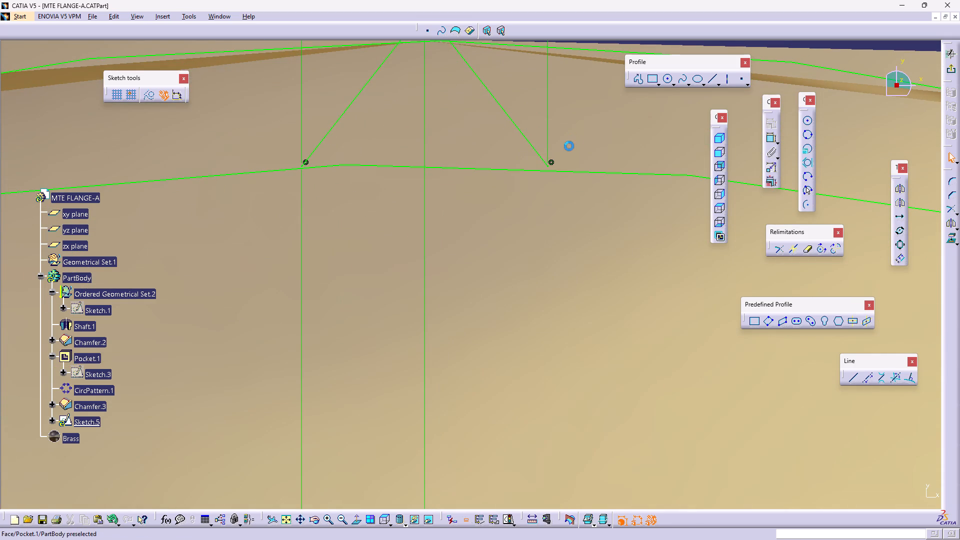
pyautogui.press('Escape')
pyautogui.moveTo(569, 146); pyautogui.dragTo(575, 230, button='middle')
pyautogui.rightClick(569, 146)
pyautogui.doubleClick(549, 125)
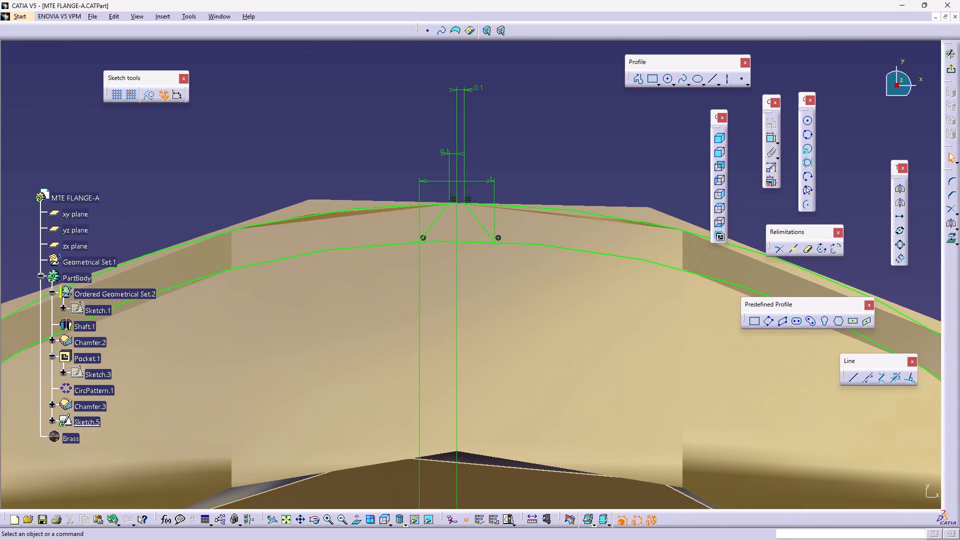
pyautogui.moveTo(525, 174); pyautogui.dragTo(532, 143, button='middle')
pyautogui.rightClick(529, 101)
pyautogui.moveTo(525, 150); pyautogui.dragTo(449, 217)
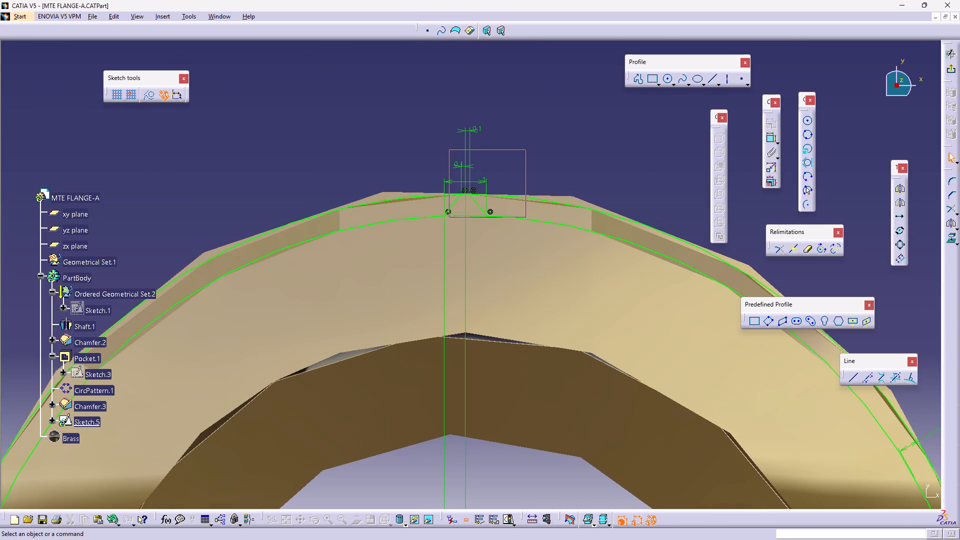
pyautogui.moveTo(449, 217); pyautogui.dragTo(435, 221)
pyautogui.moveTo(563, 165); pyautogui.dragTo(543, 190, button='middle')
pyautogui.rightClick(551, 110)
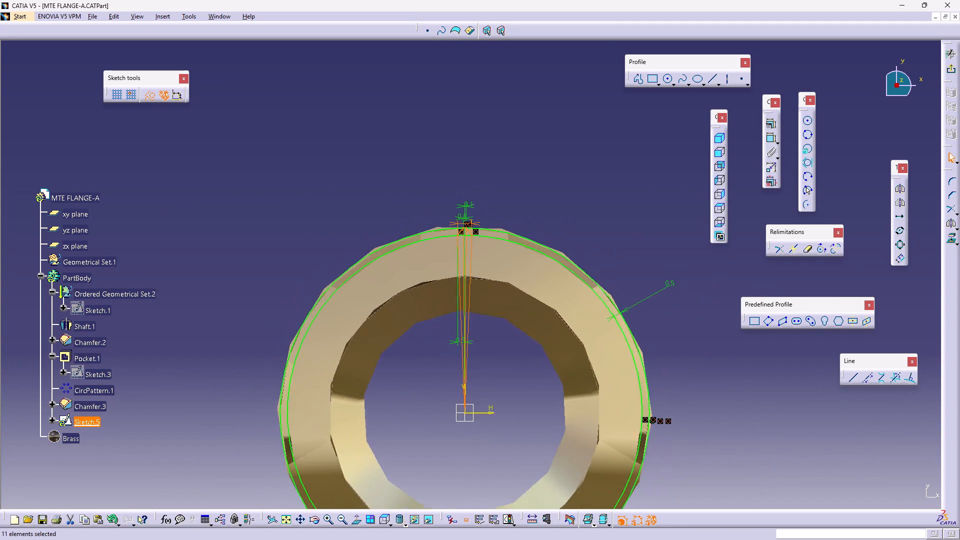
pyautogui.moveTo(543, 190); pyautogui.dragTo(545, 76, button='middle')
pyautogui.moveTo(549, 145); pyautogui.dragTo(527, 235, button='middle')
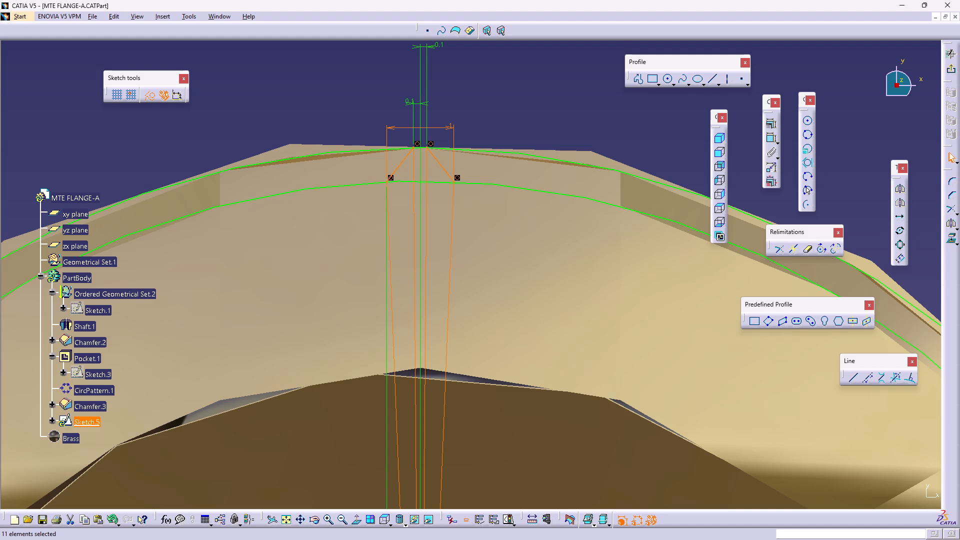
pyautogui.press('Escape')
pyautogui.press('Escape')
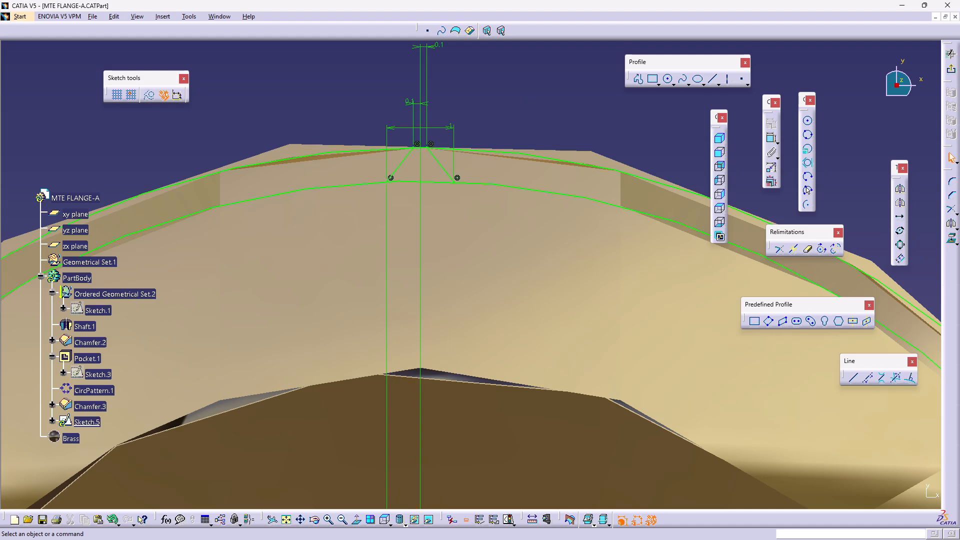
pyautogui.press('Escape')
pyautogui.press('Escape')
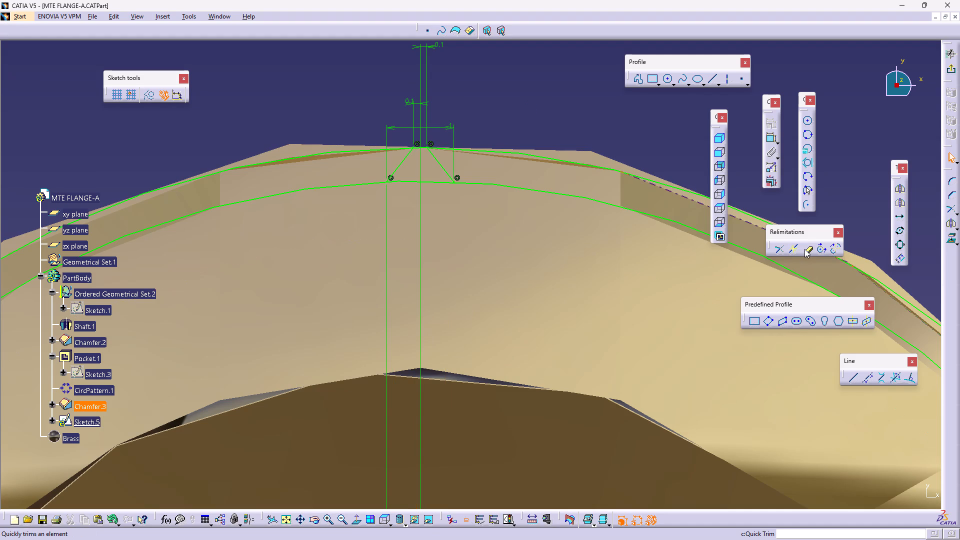
# Quick-trim both concentric circles outside the slanted lines, keeping only the short arcs that close the tapered profile.
pyautogui.doubleClick(804, 249)
pyautogui.click(474, 183)
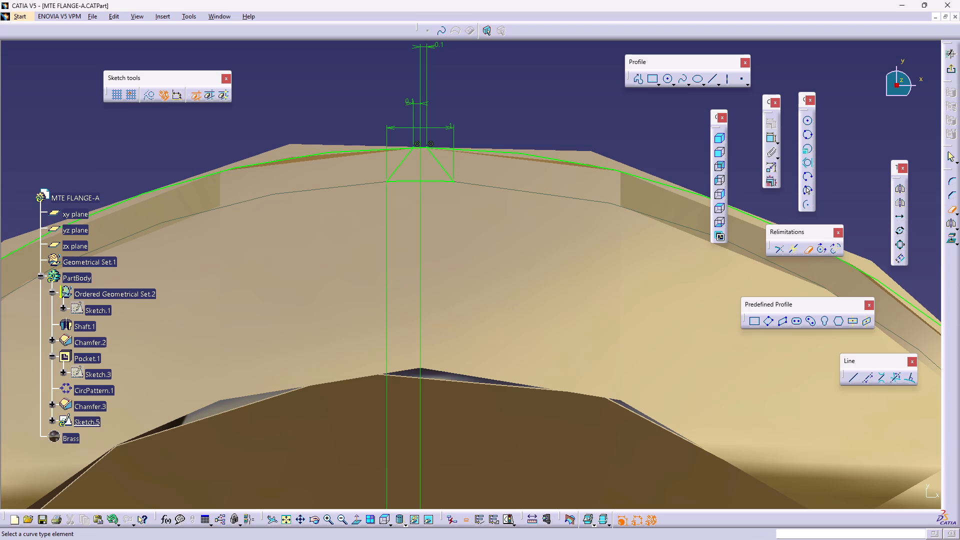
pyautogui.click(487, 149)
pyautogui.moveTo(507, 129); pyautogui.dragTo(512, 165, button='middle')
pyautogui.rightClick(507, 129)
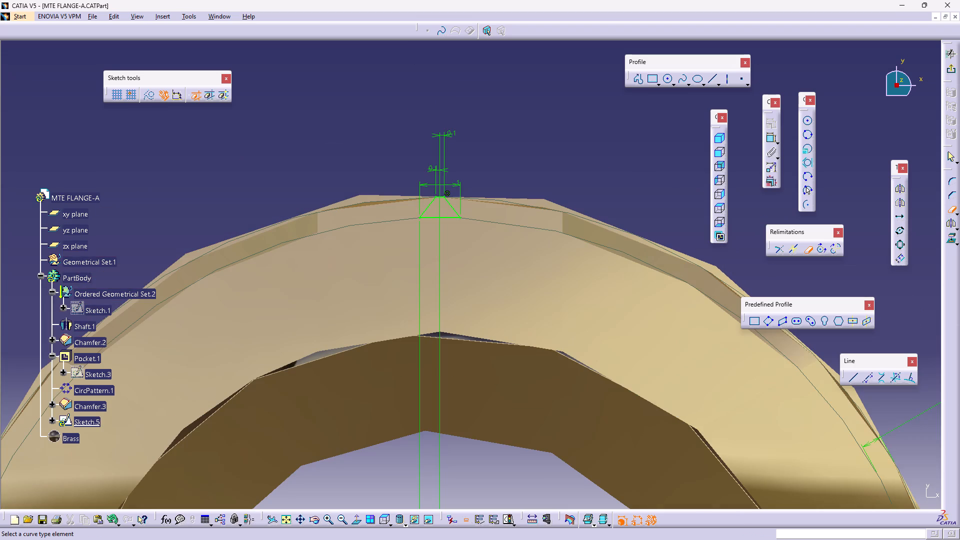
pyautogui.press('Escape')
pyautogui.press('Escape')
pyautogui.press('Escape')
pyautogui.press('Escape')
# Select the whole closed tapered profile, including both slanted lines and the two short arcs.
pyautogui.moveTo(480, 163); pyautogui.dragTo(396, 232)
pyautogui.moveTo(498, 146); pyautogui.dragTo(497, 87, button='middle')
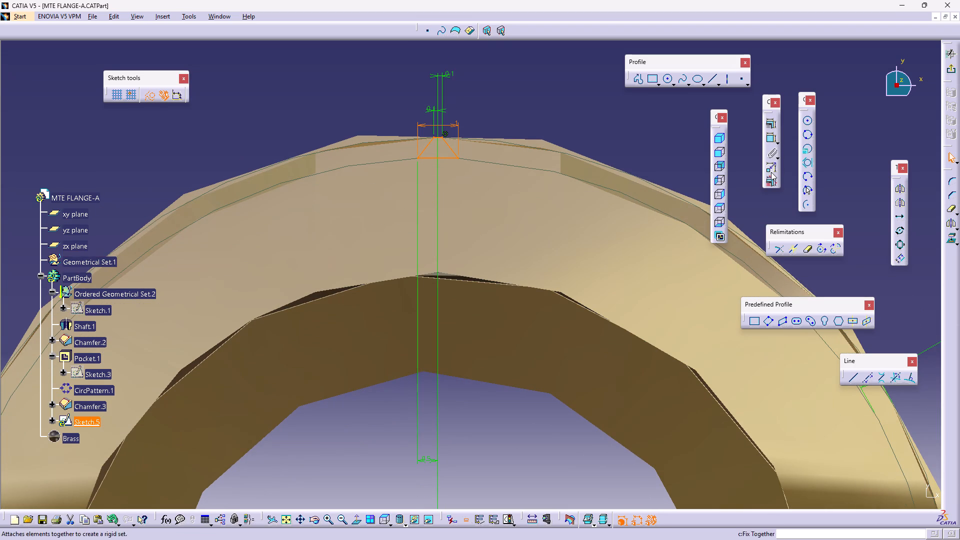
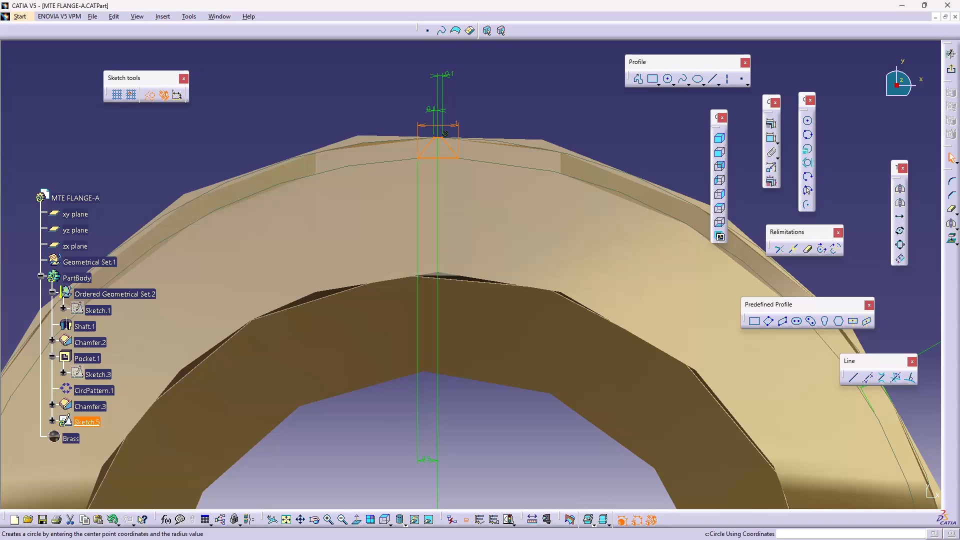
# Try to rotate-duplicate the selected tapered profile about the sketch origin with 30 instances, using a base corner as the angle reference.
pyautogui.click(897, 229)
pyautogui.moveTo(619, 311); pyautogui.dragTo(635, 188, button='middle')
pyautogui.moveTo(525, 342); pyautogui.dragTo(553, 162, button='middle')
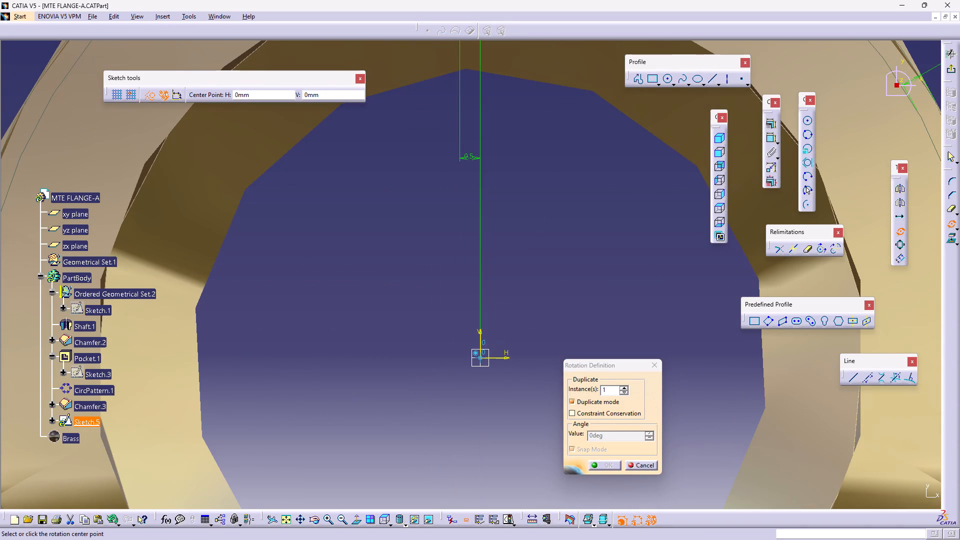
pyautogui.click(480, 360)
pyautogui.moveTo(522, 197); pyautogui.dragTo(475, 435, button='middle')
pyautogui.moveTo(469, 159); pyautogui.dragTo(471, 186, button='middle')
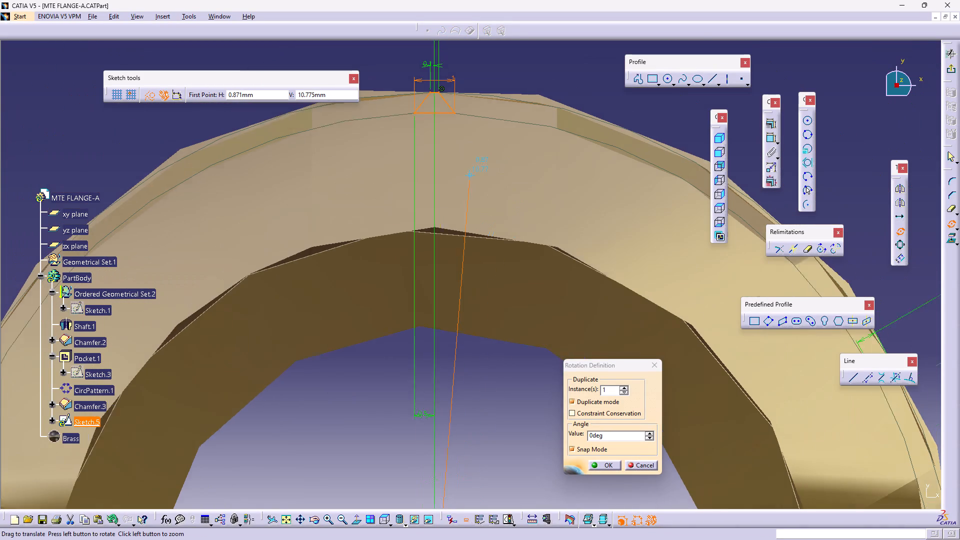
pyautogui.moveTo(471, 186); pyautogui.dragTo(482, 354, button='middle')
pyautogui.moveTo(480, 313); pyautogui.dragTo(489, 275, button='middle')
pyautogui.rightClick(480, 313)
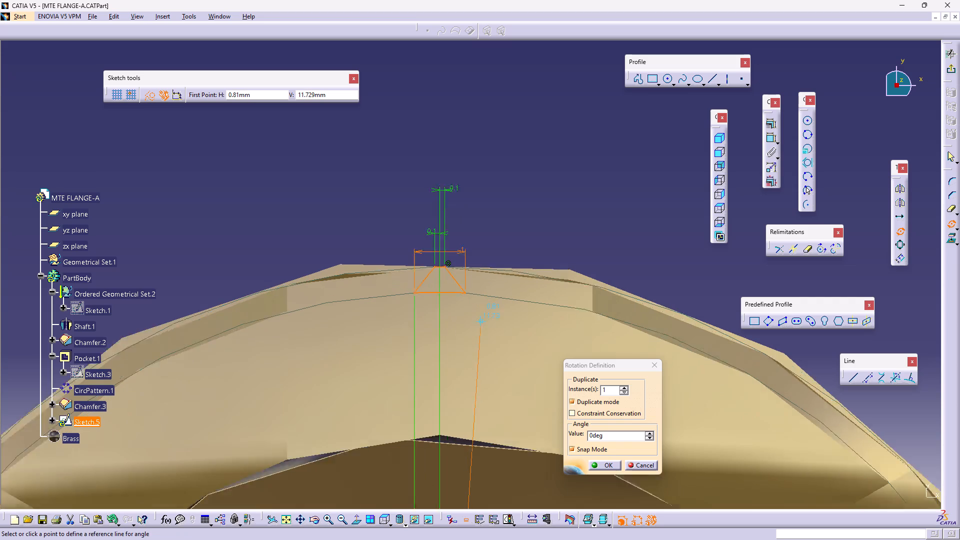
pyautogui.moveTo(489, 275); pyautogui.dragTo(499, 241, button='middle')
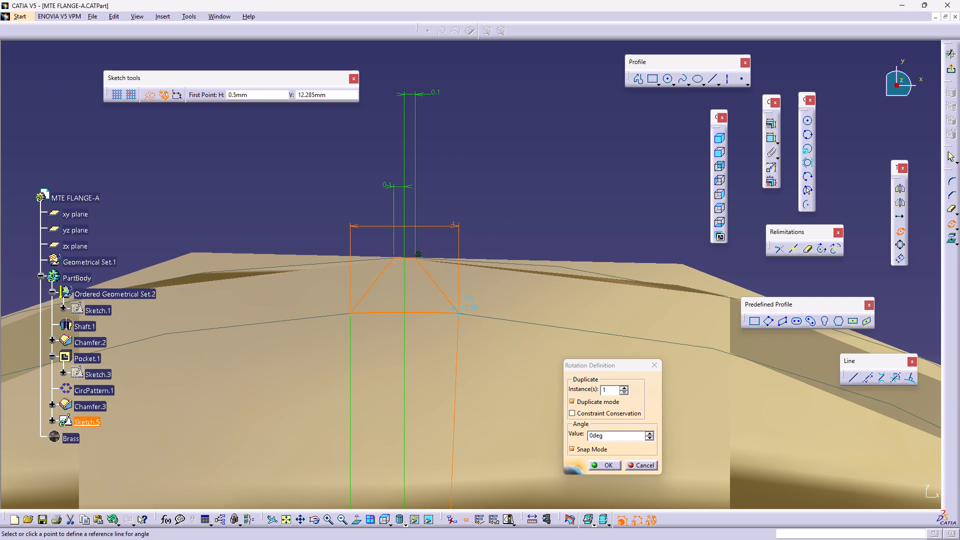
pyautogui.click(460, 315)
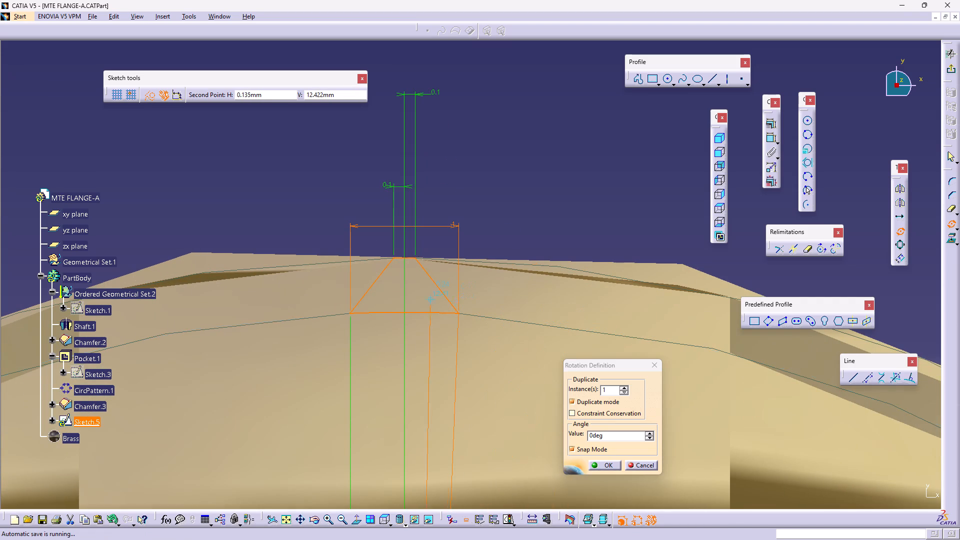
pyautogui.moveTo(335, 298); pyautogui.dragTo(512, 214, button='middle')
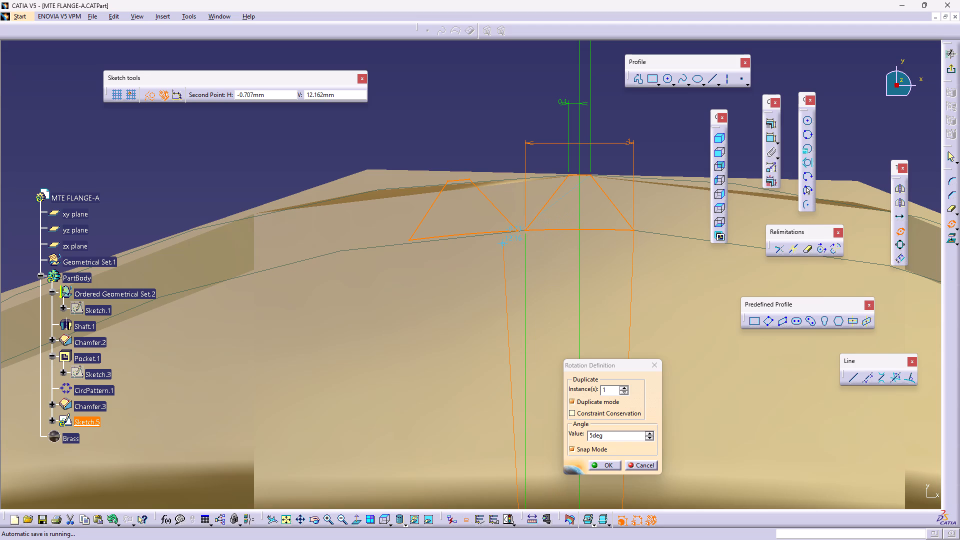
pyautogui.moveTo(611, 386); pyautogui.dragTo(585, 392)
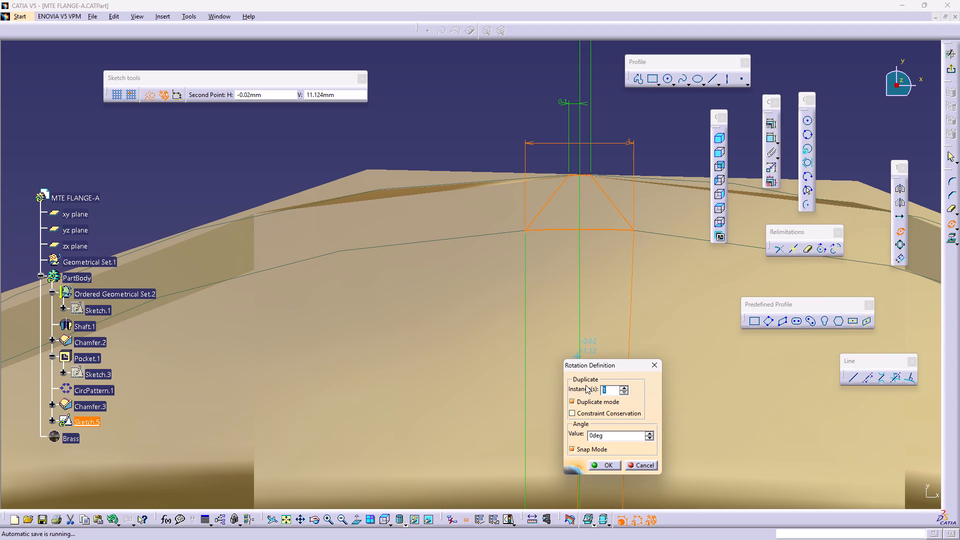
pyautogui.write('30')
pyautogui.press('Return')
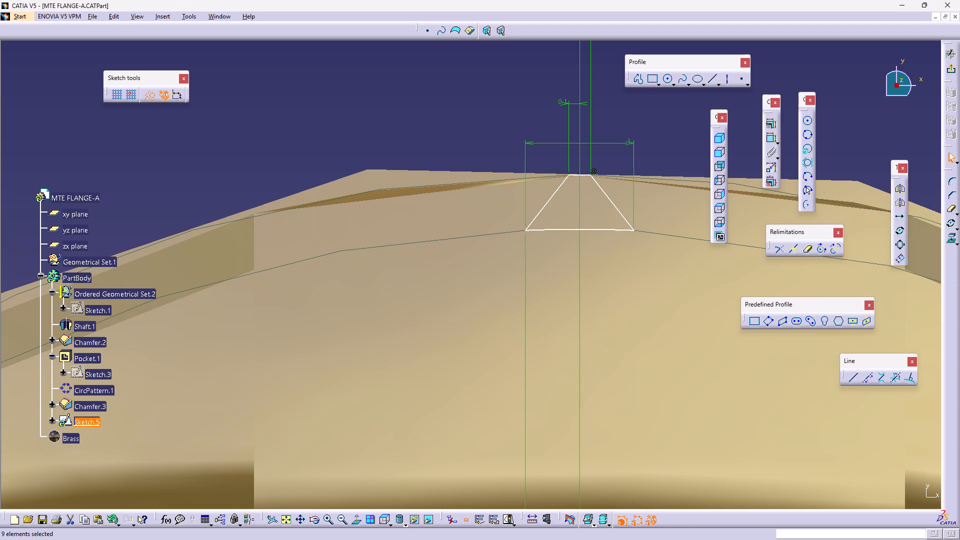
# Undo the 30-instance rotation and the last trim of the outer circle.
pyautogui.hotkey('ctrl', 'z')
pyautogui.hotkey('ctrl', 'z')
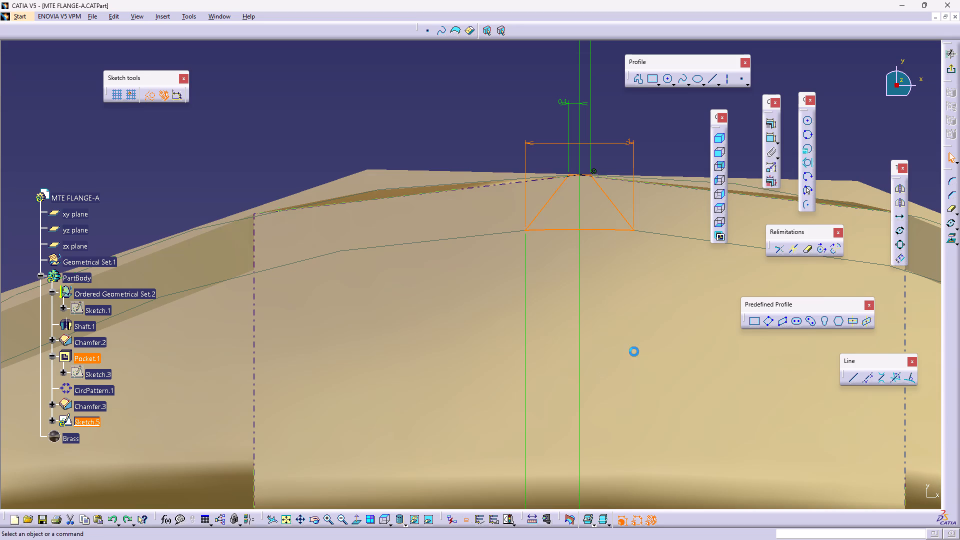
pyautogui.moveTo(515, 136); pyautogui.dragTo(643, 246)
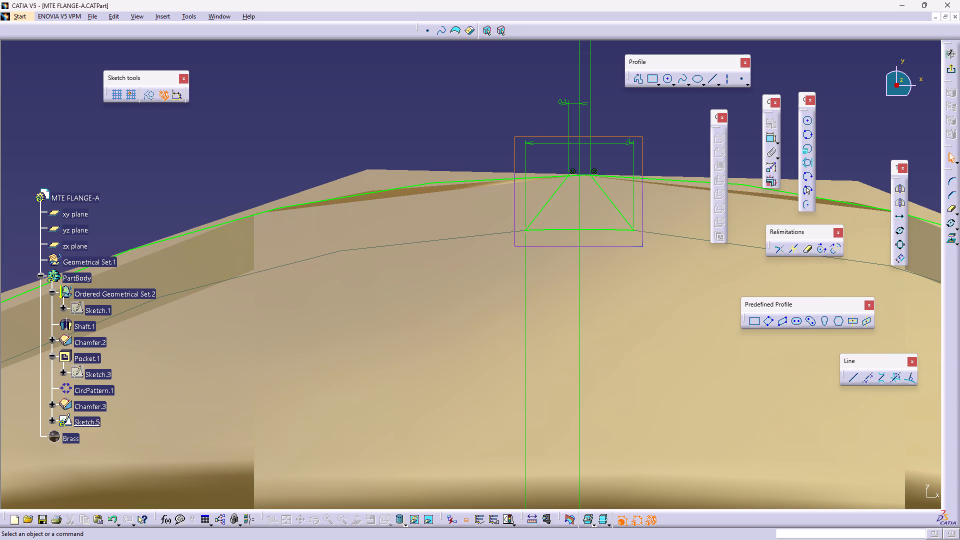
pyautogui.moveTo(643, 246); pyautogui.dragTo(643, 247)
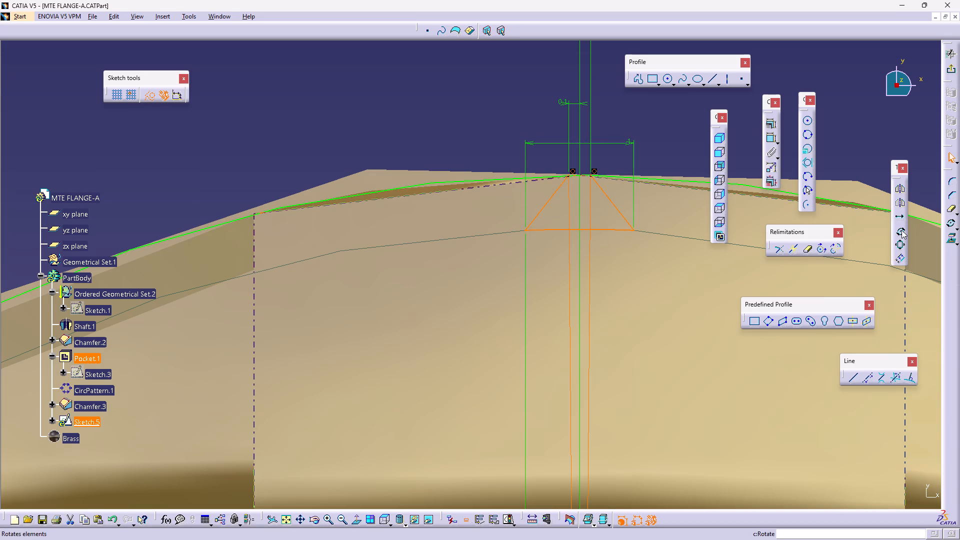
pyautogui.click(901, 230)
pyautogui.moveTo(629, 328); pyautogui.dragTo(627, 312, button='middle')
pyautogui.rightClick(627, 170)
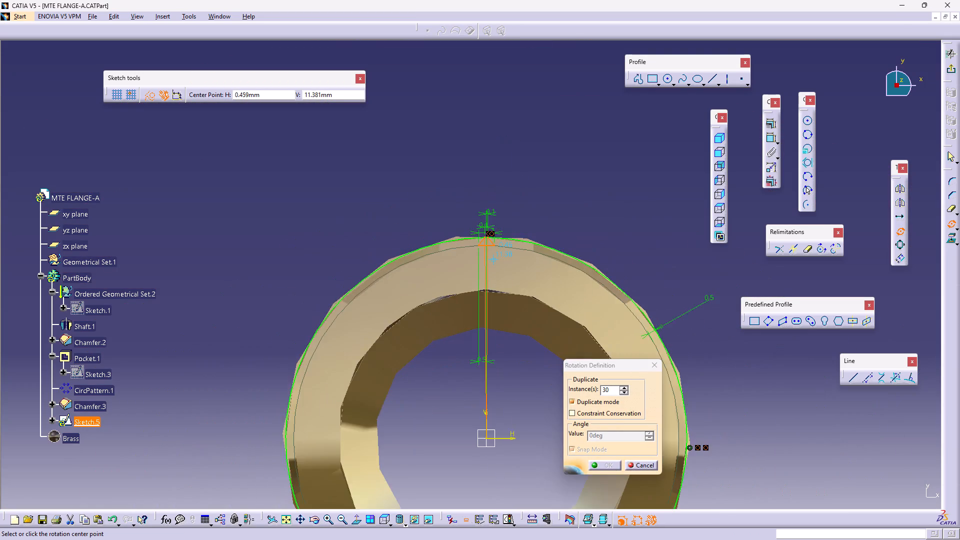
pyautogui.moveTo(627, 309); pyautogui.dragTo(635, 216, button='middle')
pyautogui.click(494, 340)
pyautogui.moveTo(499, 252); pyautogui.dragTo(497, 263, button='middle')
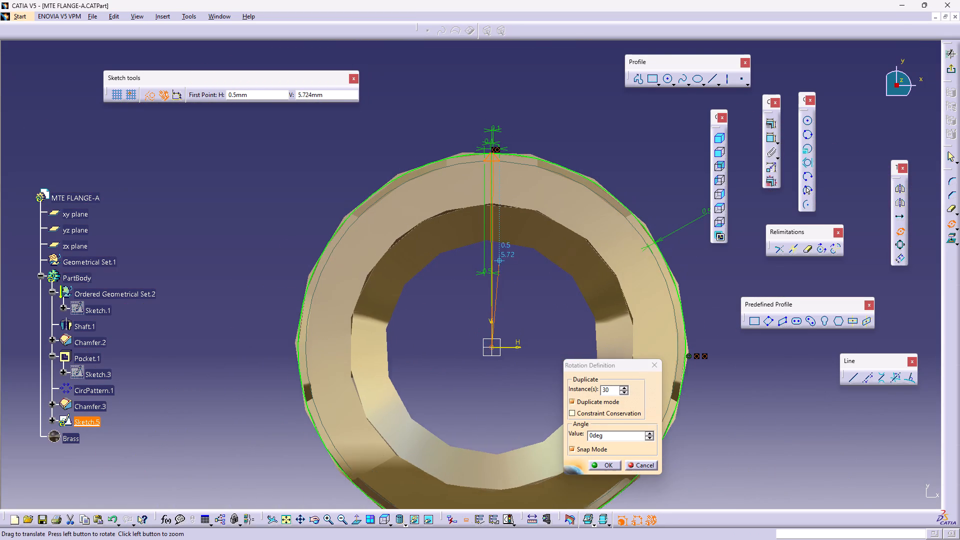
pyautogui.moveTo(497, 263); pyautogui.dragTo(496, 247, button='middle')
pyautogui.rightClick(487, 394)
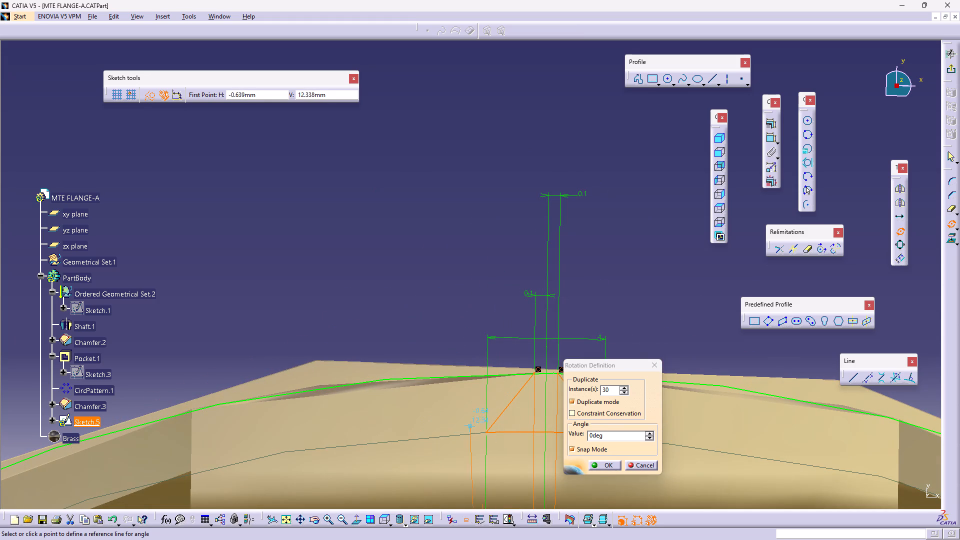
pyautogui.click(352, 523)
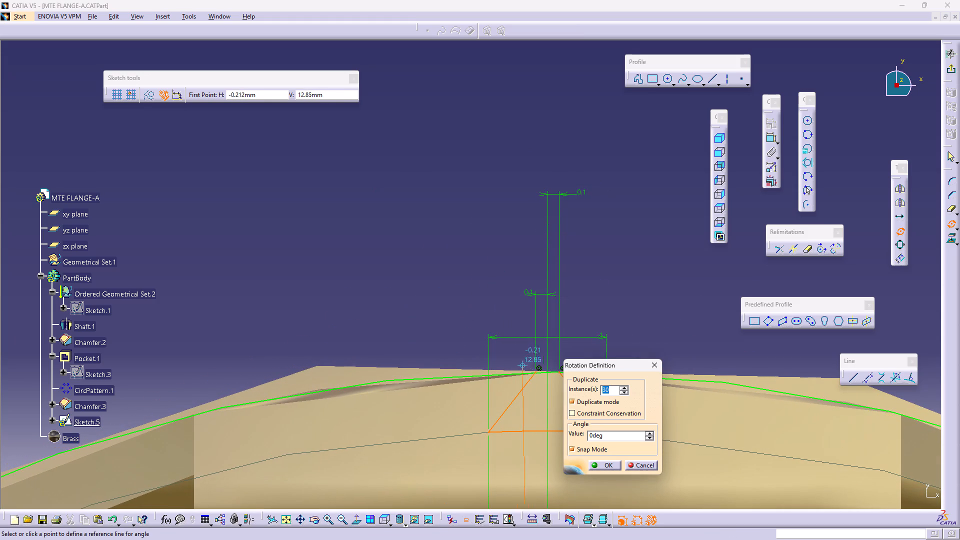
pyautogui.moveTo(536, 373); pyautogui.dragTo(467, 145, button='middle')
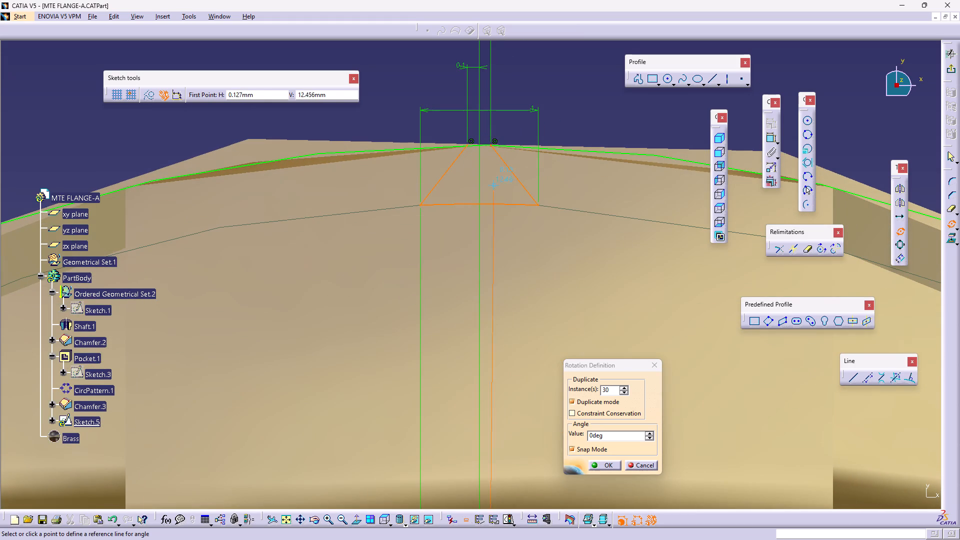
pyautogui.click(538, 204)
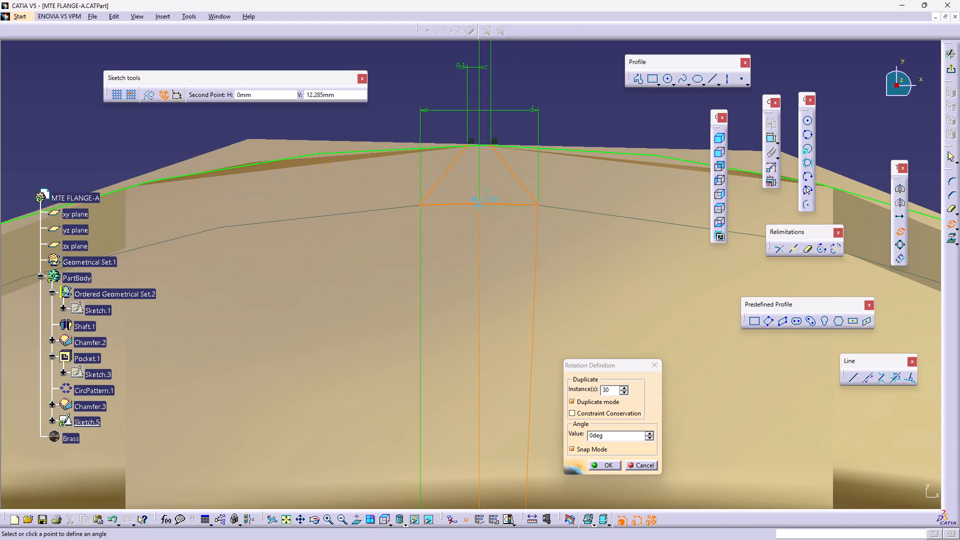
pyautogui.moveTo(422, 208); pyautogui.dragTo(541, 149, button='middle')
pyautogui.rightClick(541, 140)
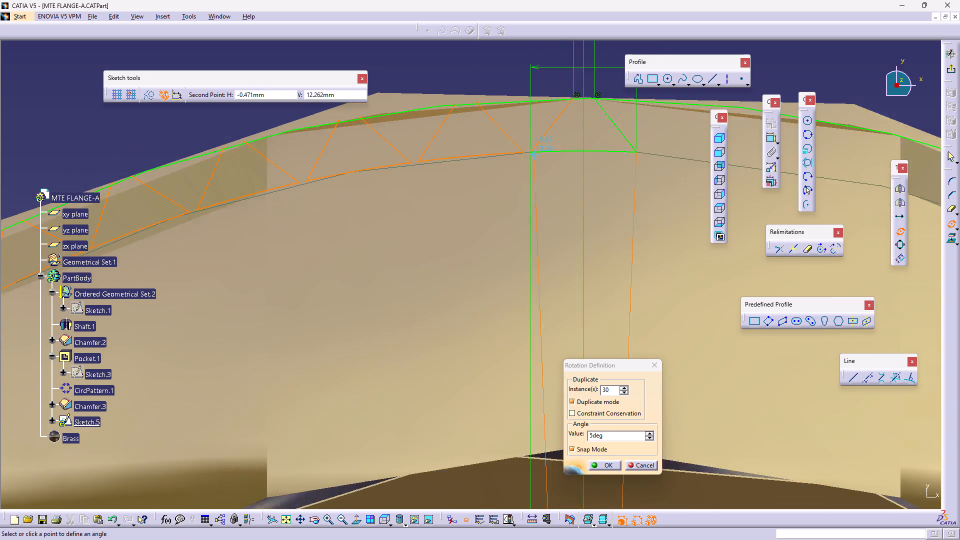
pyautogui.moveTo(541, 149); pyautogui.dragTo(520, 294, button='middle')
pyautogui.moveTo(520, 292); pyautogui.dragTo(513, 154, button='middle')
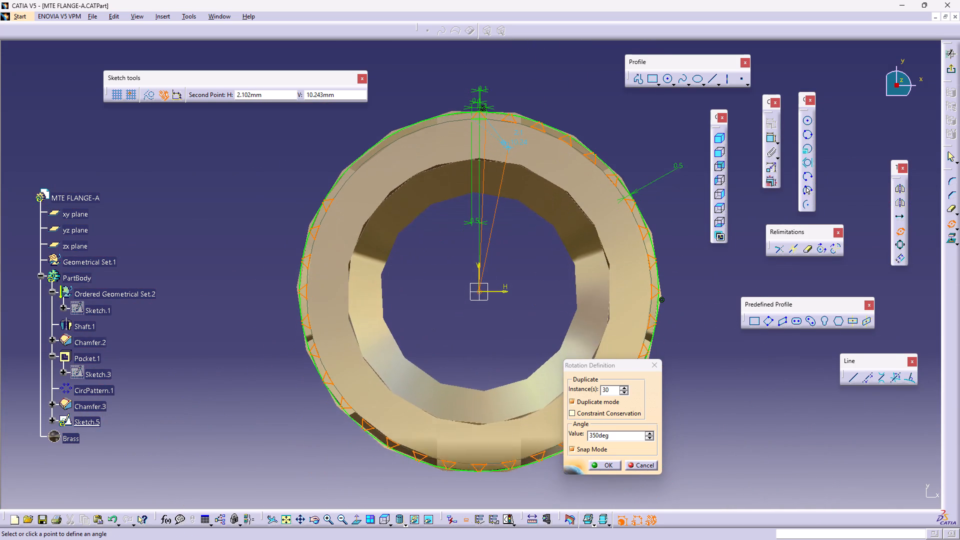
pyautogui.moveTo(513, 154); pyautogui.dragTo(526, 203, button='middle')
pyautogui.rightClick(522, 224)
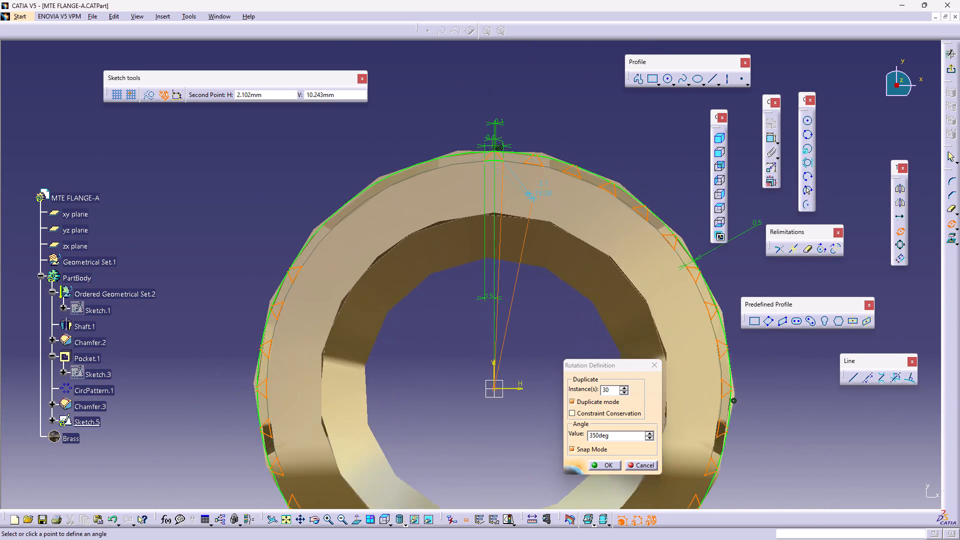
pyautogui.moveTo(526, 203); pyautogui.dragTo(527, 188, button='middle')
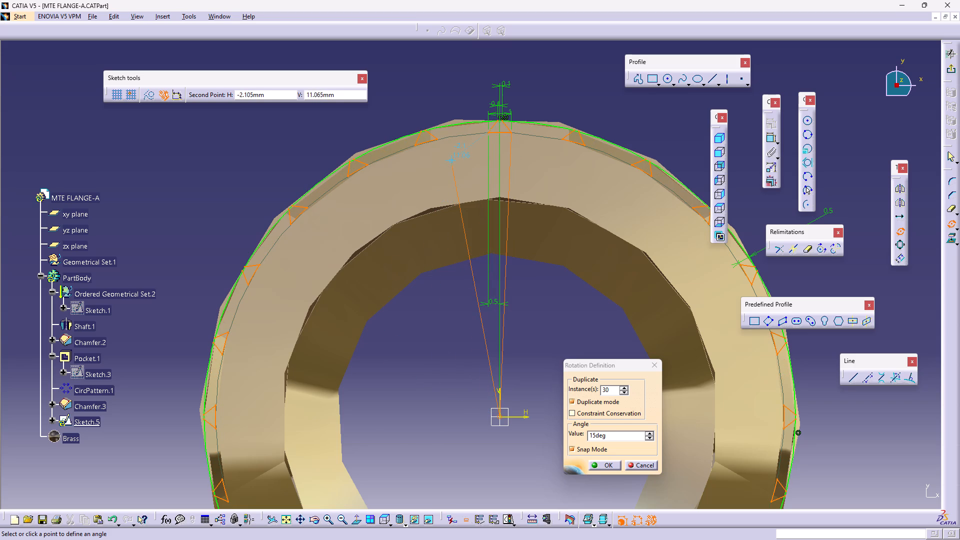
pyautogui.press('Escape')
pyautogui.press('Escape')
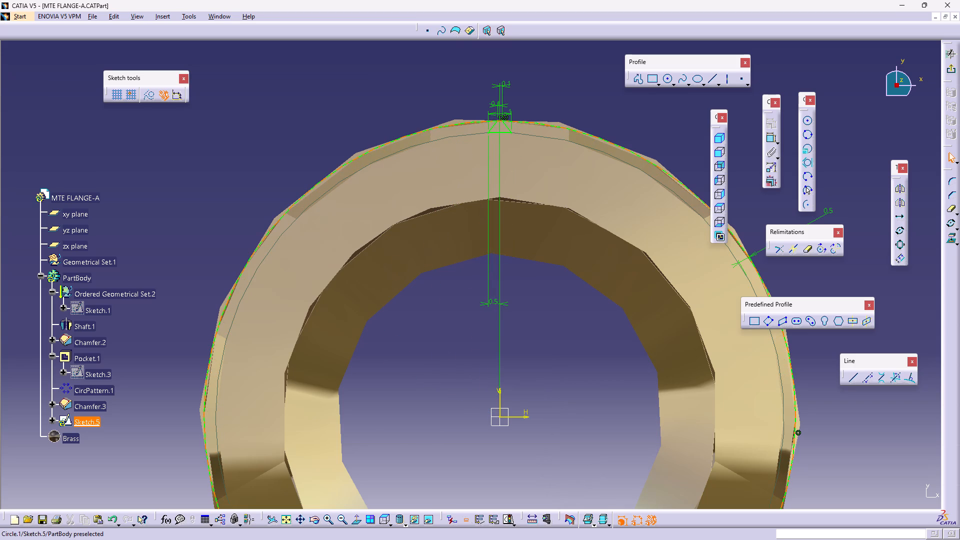
# Quick-trim the outer circle outside the tapered profile, keeping only the short arc between the slanted lines.
pyautogui.moveTo(609, 211); pyautogui.dragTo(634, 150, button='middle')
pyautogui.rightClick(609, 211)
pyautogui.moveTo(643, 203); pyautogui.dragTo(608, 477, button='middle')
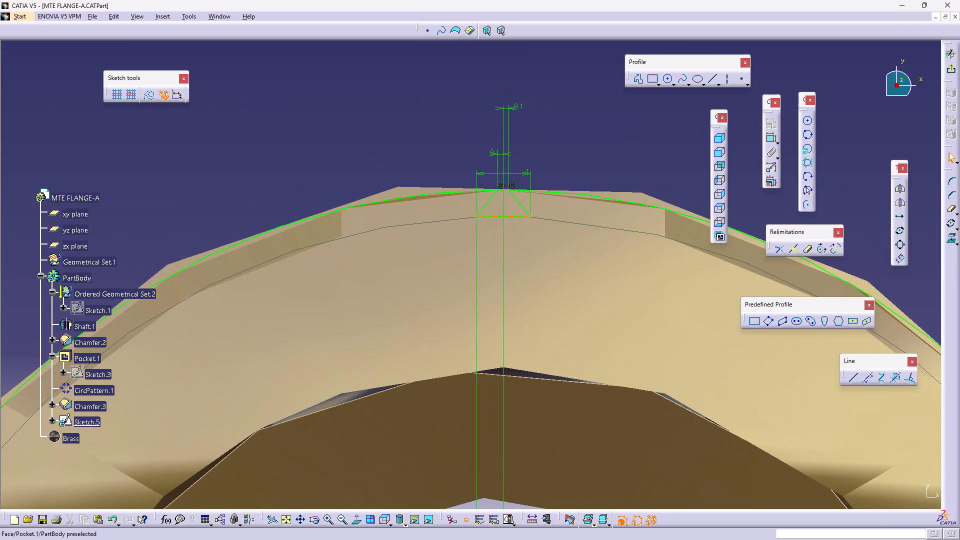
pyautogui.click(601, 155)
pyautogui.click(806, 250)
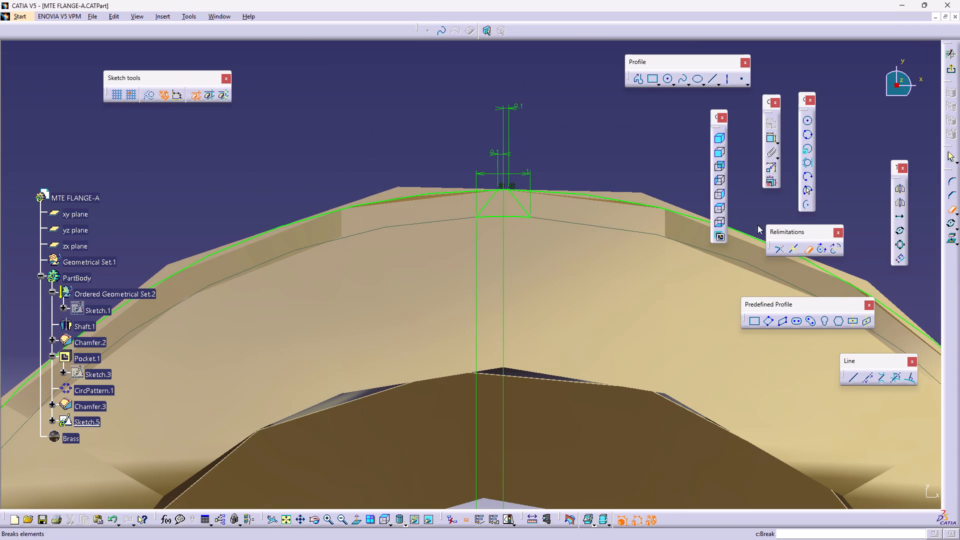
pyautogui.click(609, 200)
pyautogui.rightClick(619, 153)
pyautogui.moveTo(619, 153); pyautogui.dragTo(627, 166, button='middle')
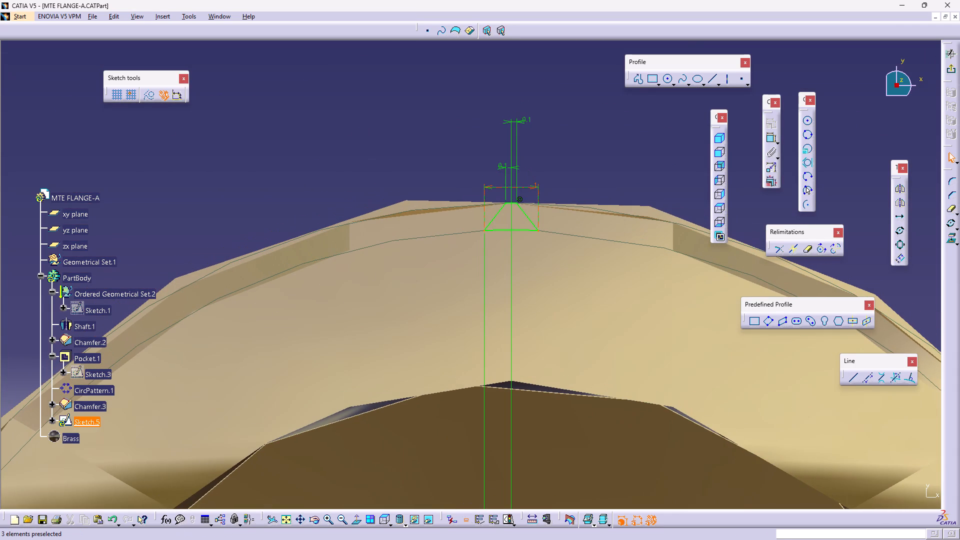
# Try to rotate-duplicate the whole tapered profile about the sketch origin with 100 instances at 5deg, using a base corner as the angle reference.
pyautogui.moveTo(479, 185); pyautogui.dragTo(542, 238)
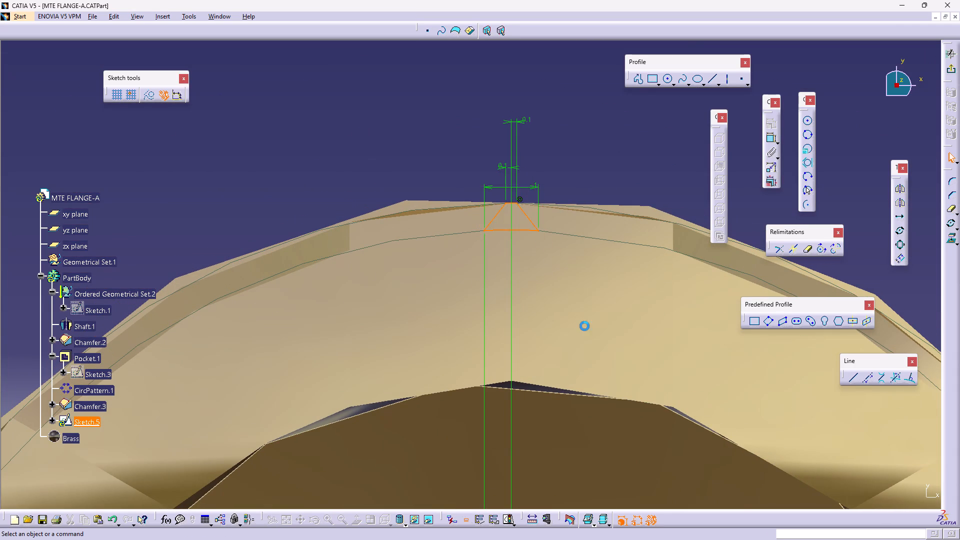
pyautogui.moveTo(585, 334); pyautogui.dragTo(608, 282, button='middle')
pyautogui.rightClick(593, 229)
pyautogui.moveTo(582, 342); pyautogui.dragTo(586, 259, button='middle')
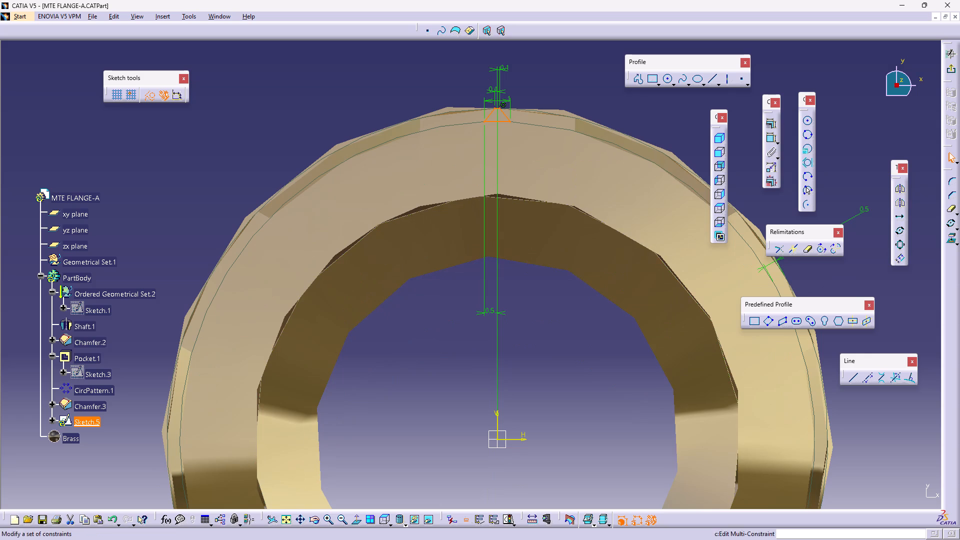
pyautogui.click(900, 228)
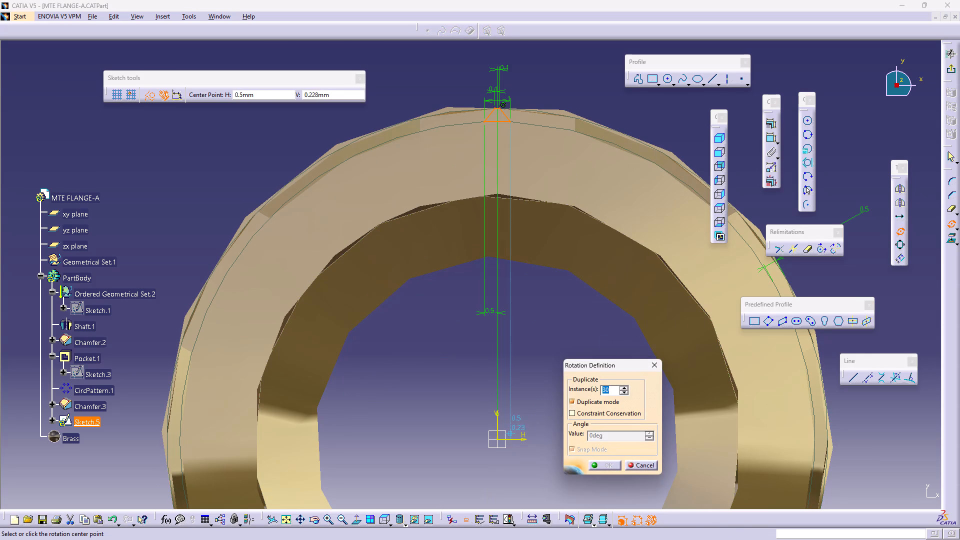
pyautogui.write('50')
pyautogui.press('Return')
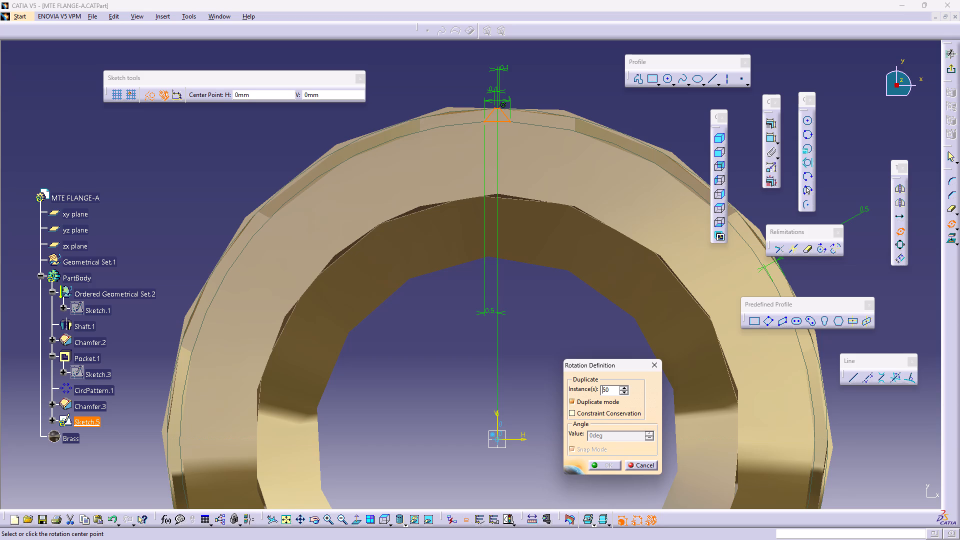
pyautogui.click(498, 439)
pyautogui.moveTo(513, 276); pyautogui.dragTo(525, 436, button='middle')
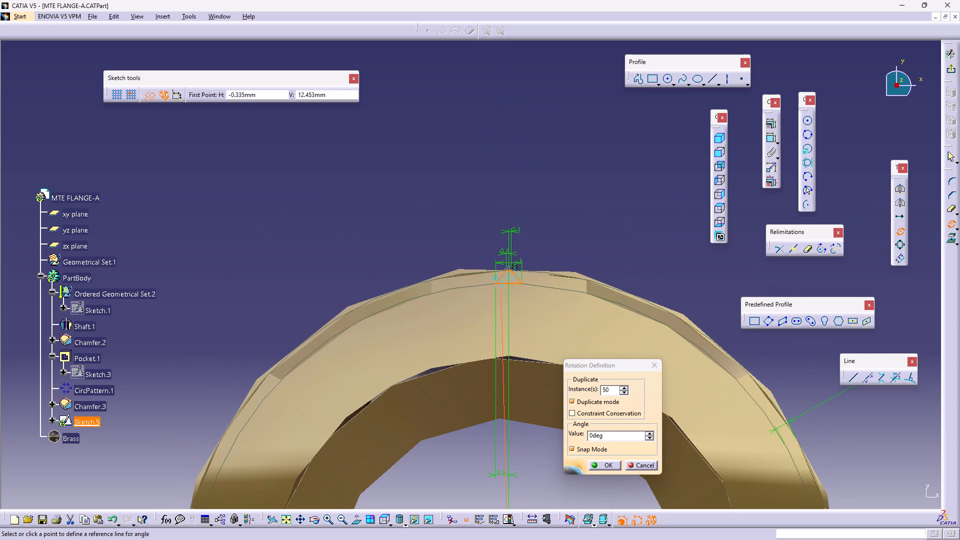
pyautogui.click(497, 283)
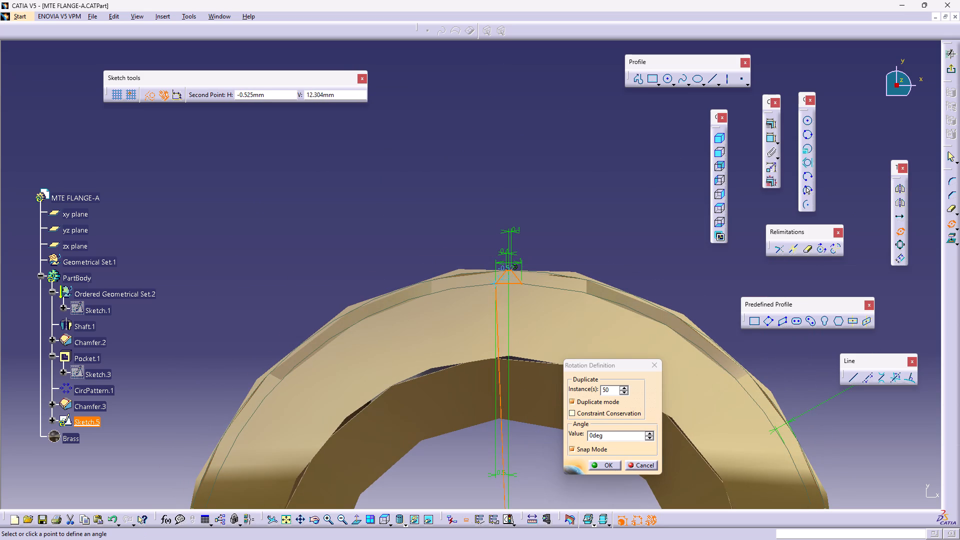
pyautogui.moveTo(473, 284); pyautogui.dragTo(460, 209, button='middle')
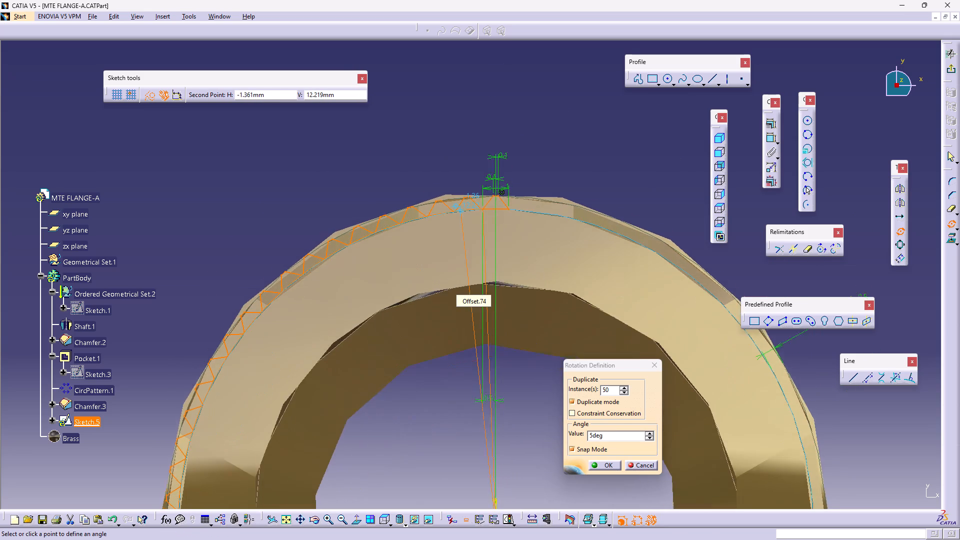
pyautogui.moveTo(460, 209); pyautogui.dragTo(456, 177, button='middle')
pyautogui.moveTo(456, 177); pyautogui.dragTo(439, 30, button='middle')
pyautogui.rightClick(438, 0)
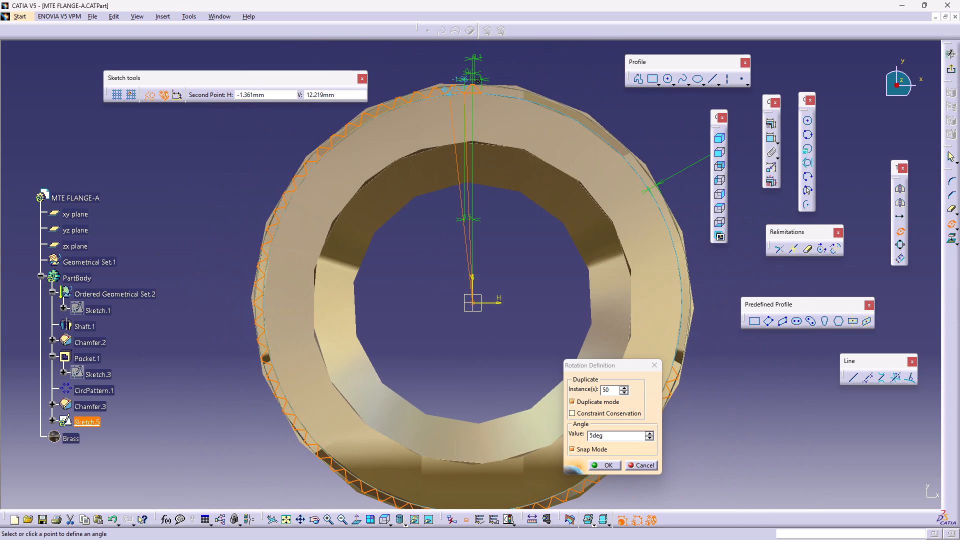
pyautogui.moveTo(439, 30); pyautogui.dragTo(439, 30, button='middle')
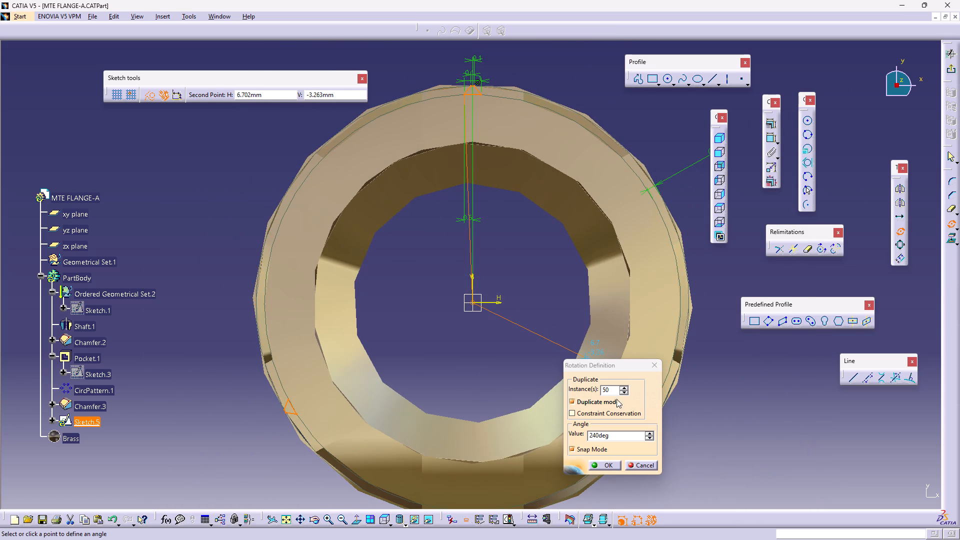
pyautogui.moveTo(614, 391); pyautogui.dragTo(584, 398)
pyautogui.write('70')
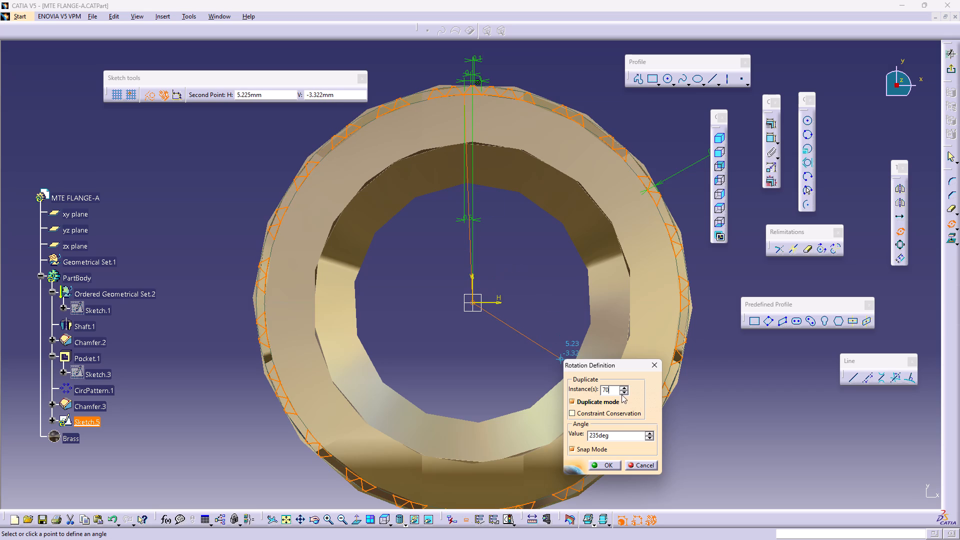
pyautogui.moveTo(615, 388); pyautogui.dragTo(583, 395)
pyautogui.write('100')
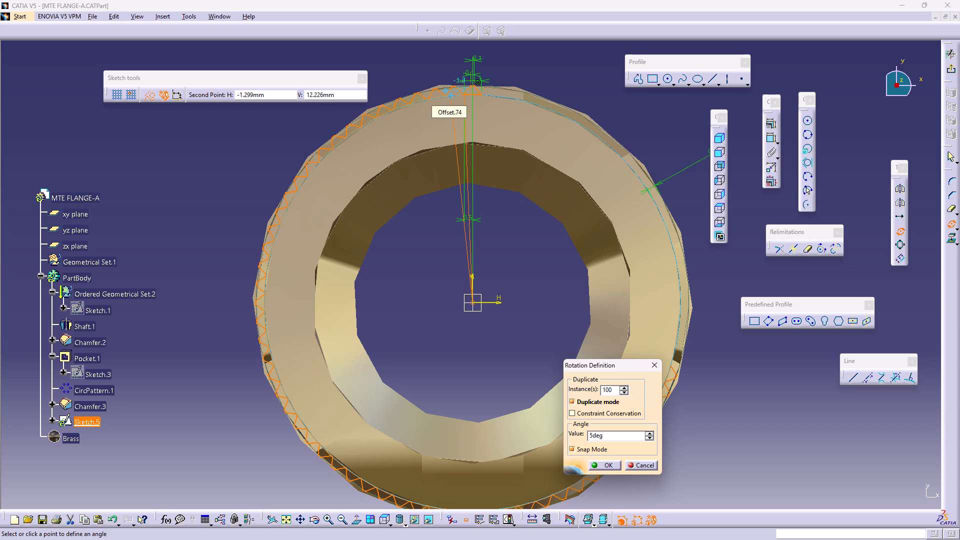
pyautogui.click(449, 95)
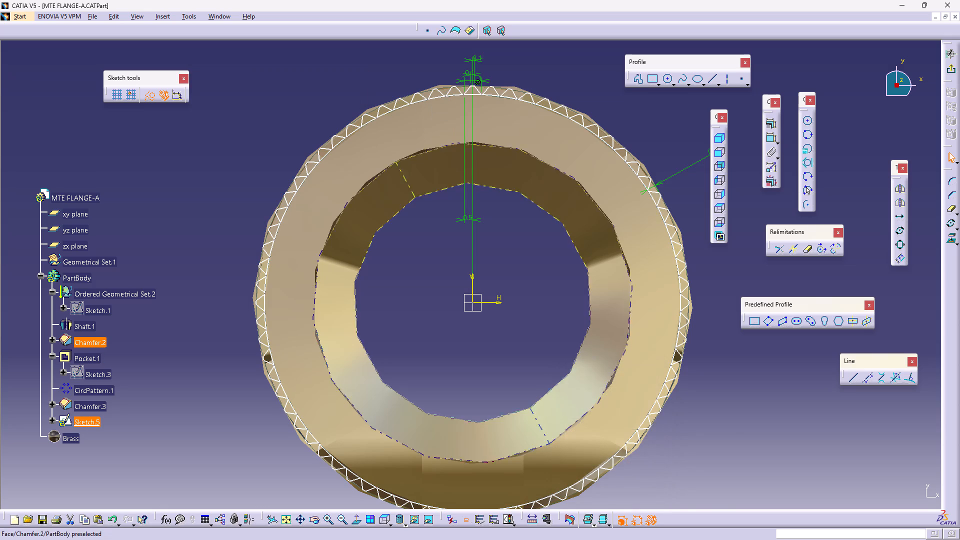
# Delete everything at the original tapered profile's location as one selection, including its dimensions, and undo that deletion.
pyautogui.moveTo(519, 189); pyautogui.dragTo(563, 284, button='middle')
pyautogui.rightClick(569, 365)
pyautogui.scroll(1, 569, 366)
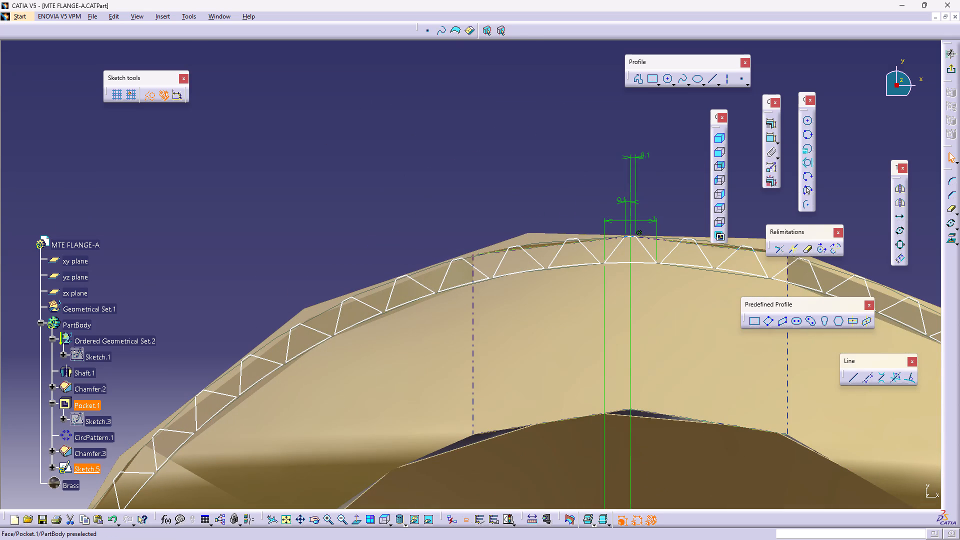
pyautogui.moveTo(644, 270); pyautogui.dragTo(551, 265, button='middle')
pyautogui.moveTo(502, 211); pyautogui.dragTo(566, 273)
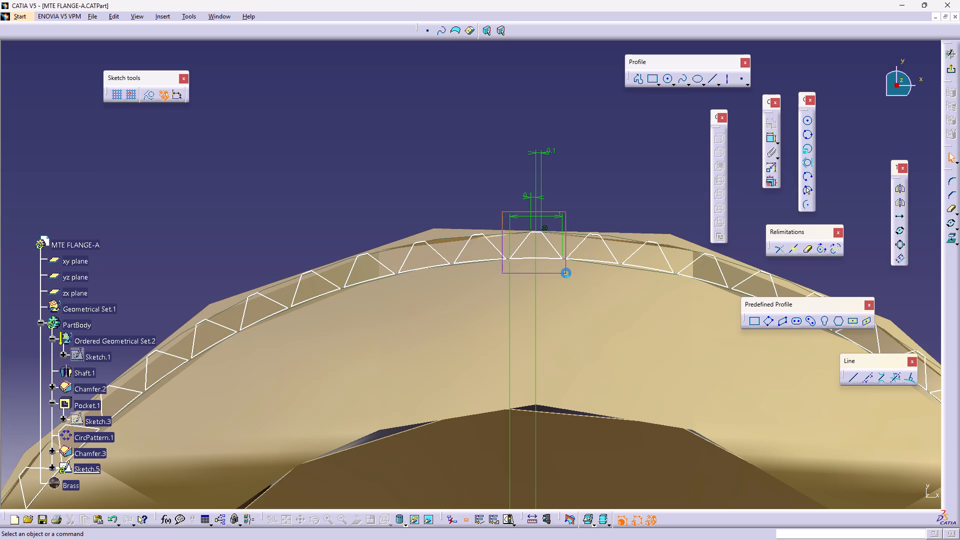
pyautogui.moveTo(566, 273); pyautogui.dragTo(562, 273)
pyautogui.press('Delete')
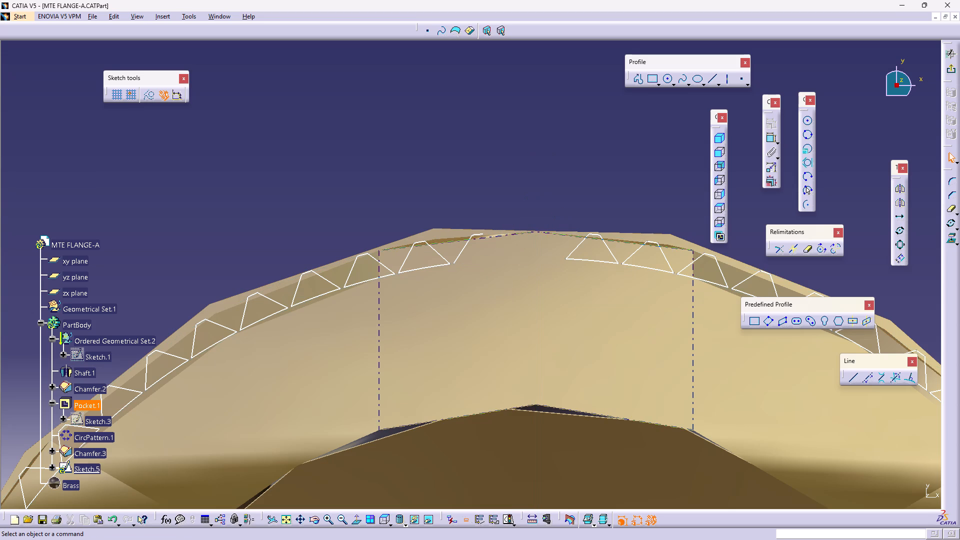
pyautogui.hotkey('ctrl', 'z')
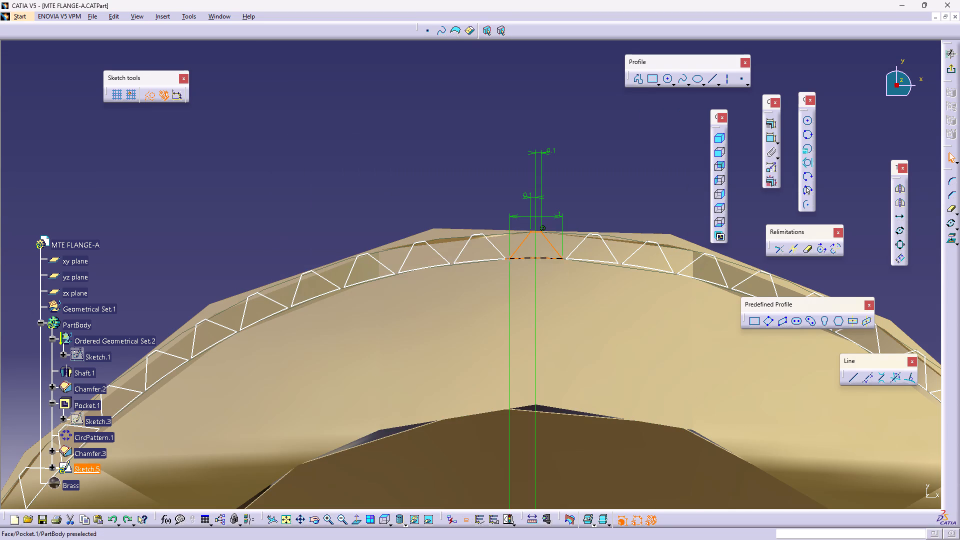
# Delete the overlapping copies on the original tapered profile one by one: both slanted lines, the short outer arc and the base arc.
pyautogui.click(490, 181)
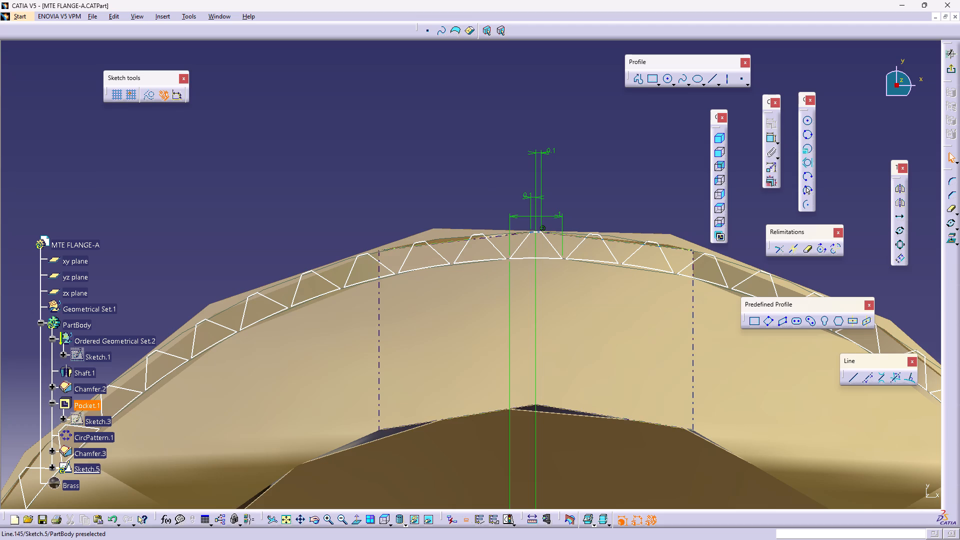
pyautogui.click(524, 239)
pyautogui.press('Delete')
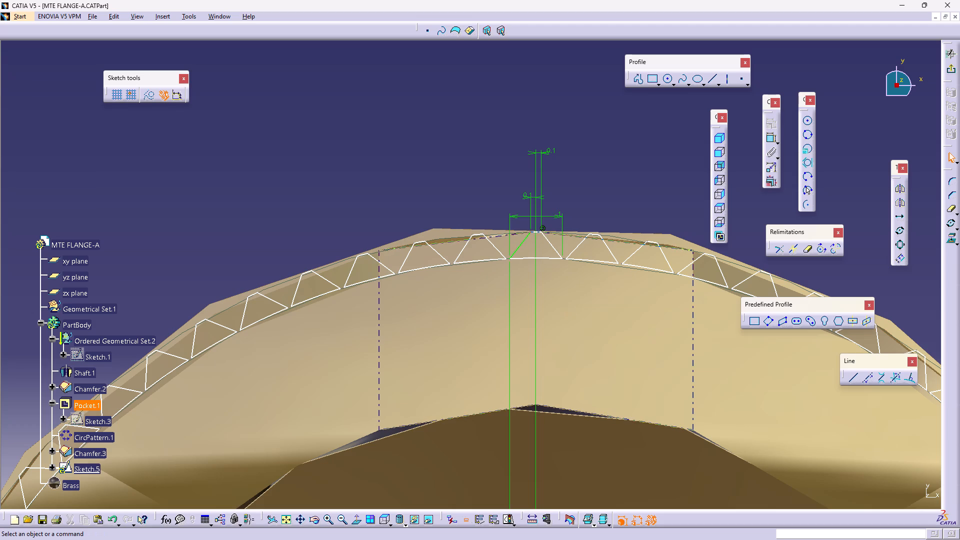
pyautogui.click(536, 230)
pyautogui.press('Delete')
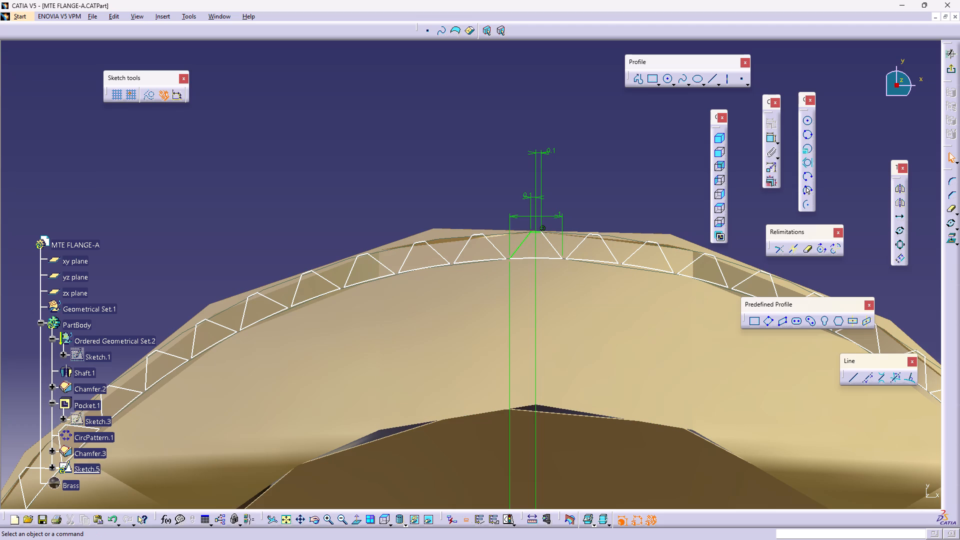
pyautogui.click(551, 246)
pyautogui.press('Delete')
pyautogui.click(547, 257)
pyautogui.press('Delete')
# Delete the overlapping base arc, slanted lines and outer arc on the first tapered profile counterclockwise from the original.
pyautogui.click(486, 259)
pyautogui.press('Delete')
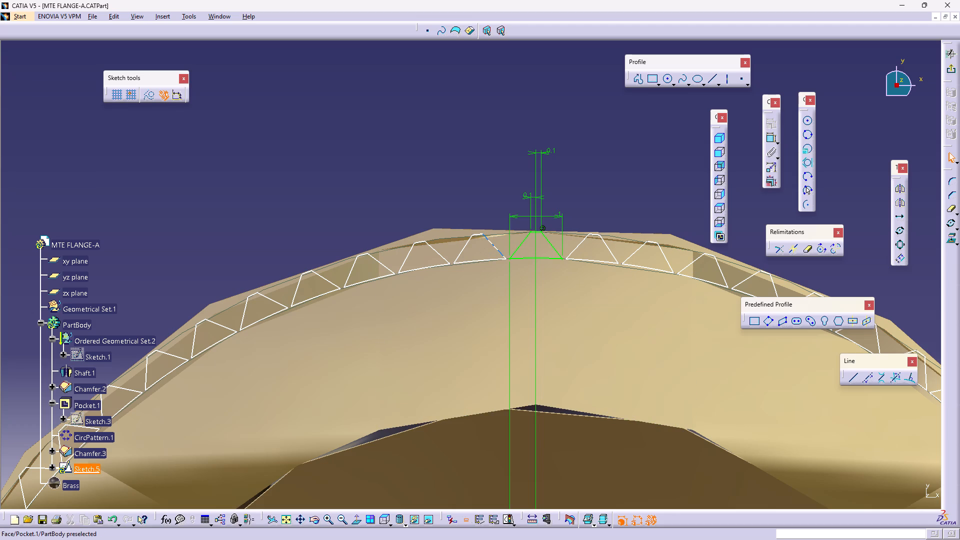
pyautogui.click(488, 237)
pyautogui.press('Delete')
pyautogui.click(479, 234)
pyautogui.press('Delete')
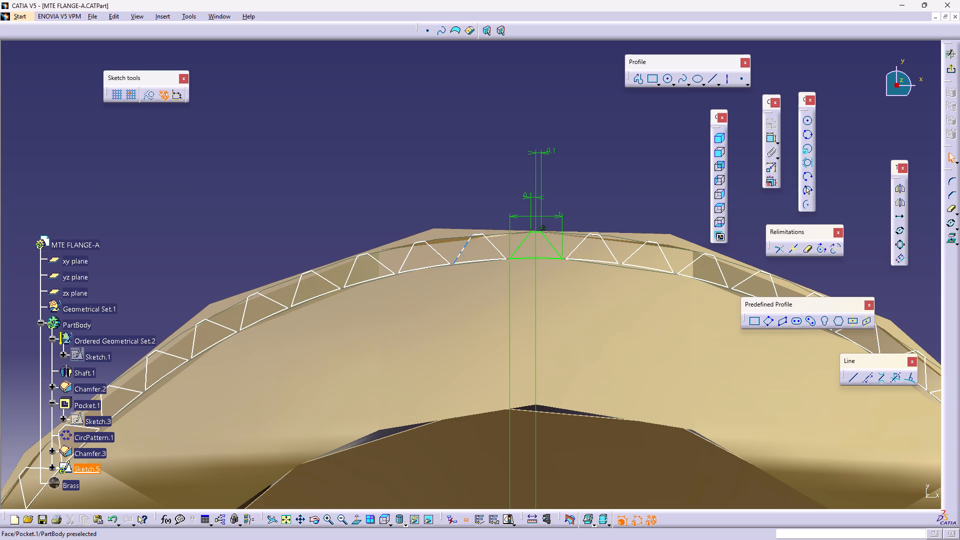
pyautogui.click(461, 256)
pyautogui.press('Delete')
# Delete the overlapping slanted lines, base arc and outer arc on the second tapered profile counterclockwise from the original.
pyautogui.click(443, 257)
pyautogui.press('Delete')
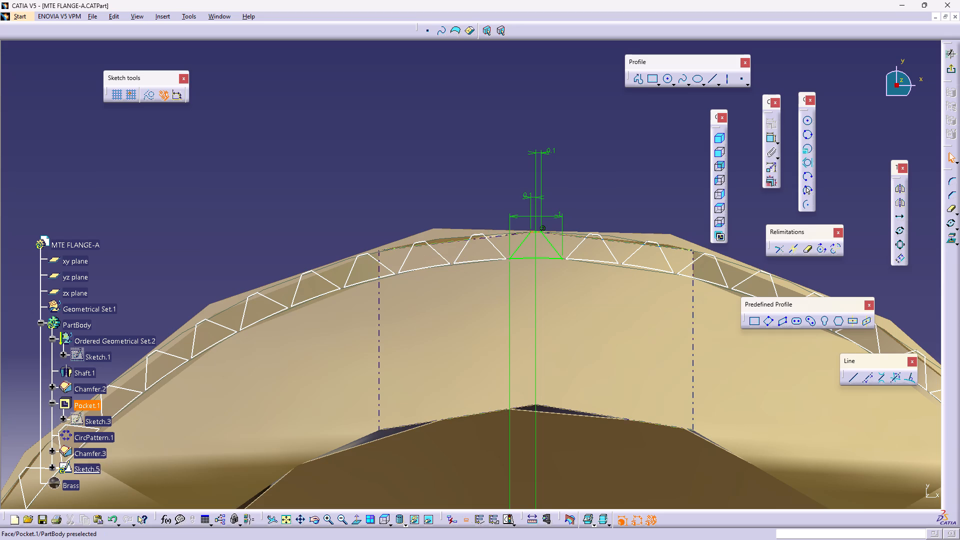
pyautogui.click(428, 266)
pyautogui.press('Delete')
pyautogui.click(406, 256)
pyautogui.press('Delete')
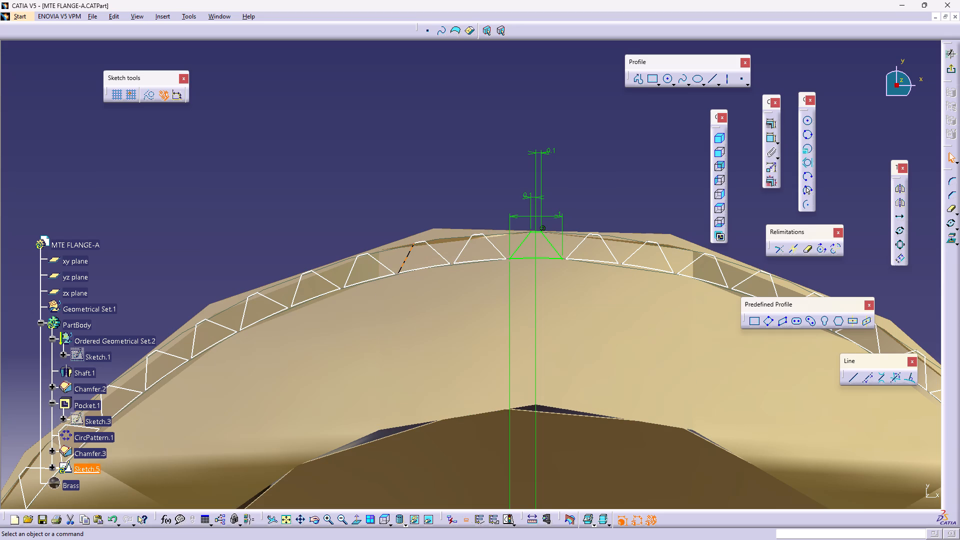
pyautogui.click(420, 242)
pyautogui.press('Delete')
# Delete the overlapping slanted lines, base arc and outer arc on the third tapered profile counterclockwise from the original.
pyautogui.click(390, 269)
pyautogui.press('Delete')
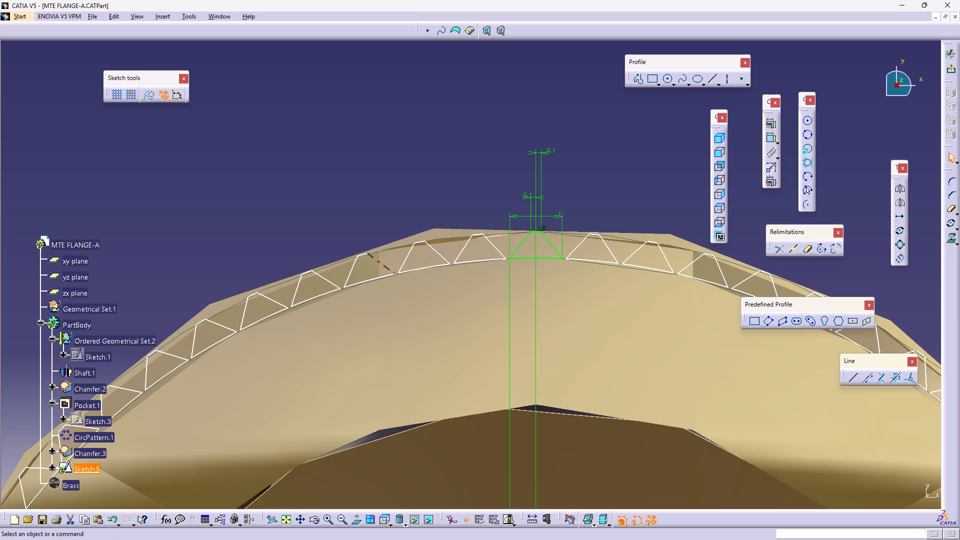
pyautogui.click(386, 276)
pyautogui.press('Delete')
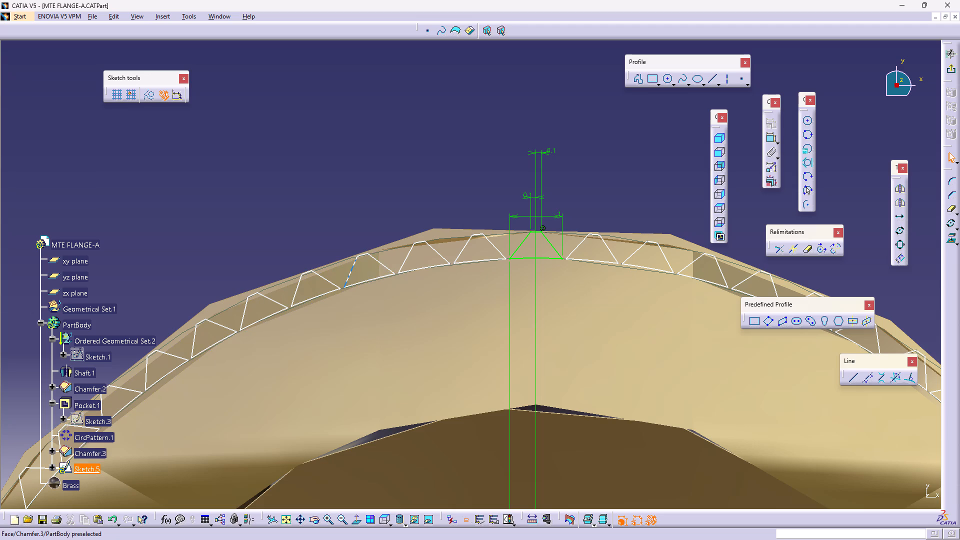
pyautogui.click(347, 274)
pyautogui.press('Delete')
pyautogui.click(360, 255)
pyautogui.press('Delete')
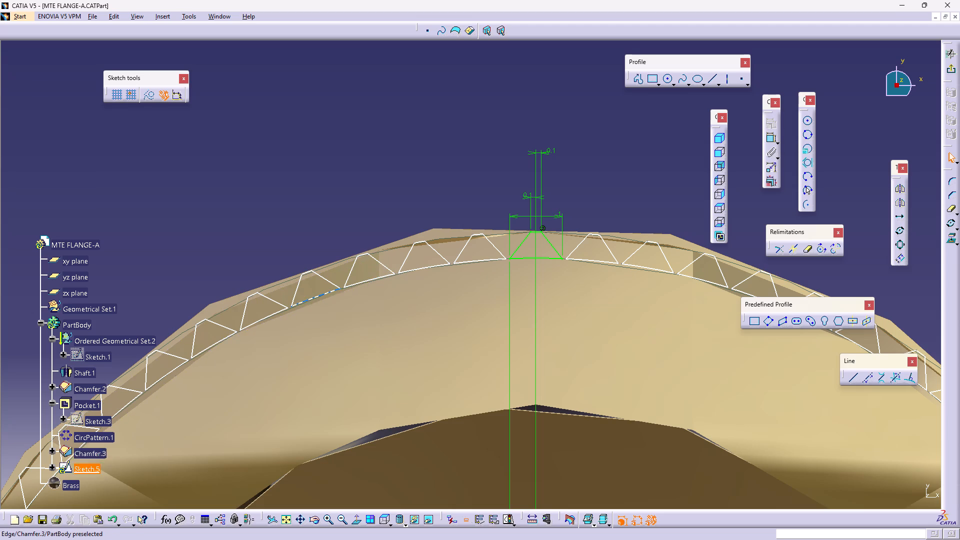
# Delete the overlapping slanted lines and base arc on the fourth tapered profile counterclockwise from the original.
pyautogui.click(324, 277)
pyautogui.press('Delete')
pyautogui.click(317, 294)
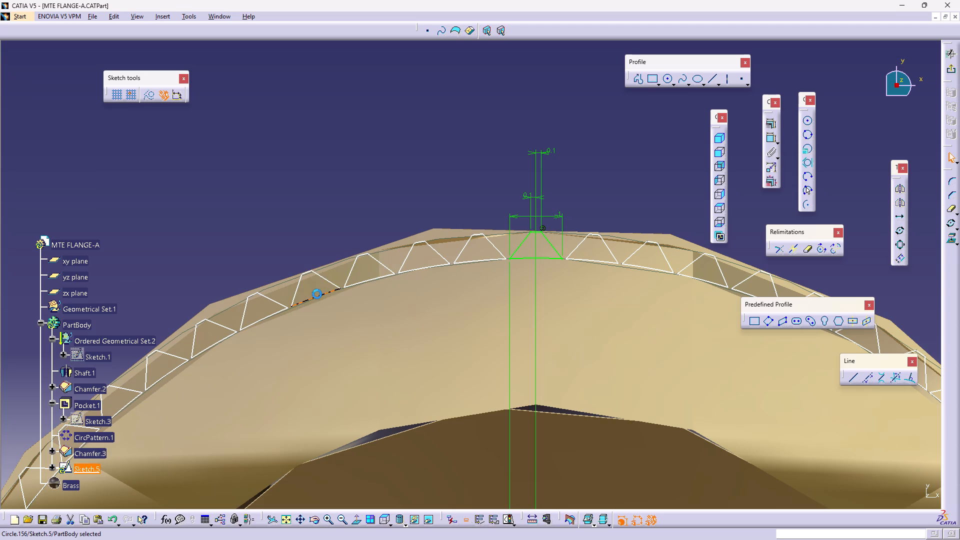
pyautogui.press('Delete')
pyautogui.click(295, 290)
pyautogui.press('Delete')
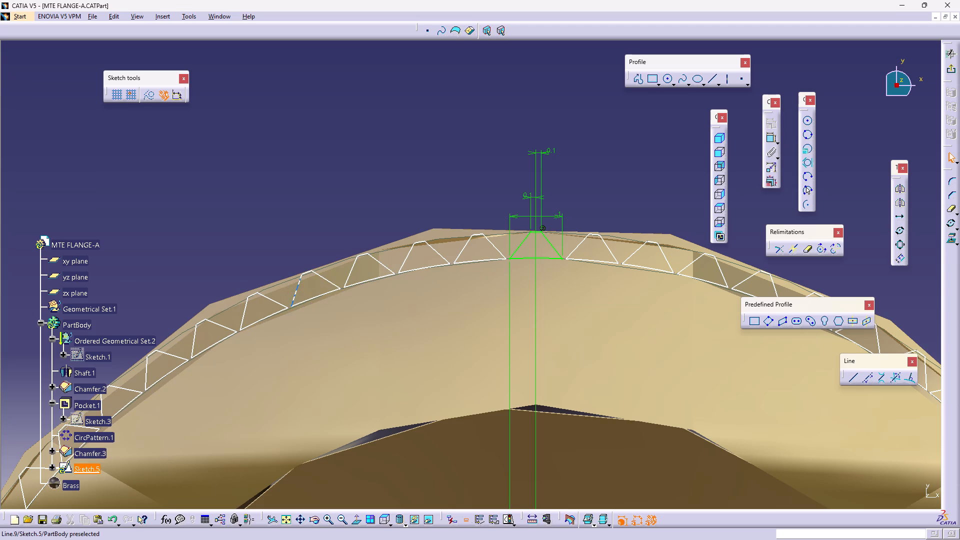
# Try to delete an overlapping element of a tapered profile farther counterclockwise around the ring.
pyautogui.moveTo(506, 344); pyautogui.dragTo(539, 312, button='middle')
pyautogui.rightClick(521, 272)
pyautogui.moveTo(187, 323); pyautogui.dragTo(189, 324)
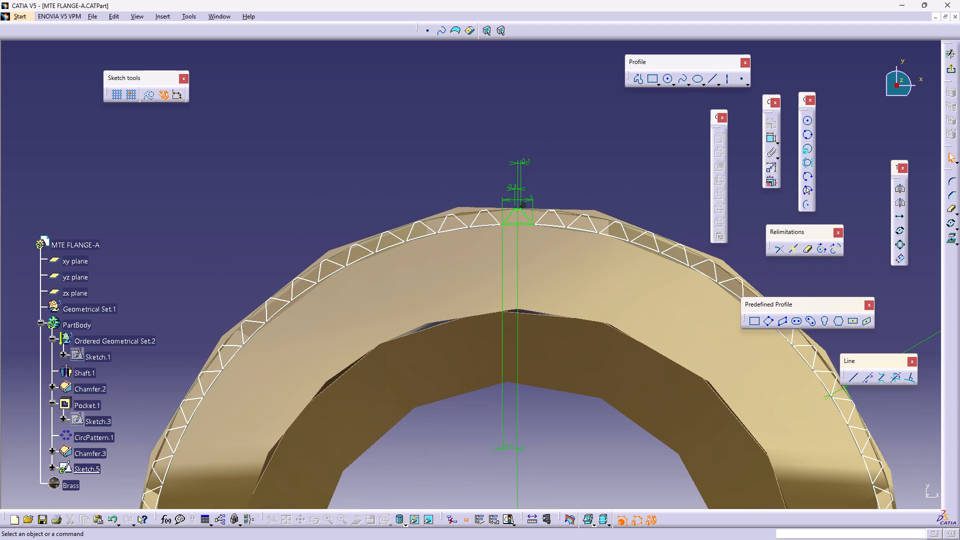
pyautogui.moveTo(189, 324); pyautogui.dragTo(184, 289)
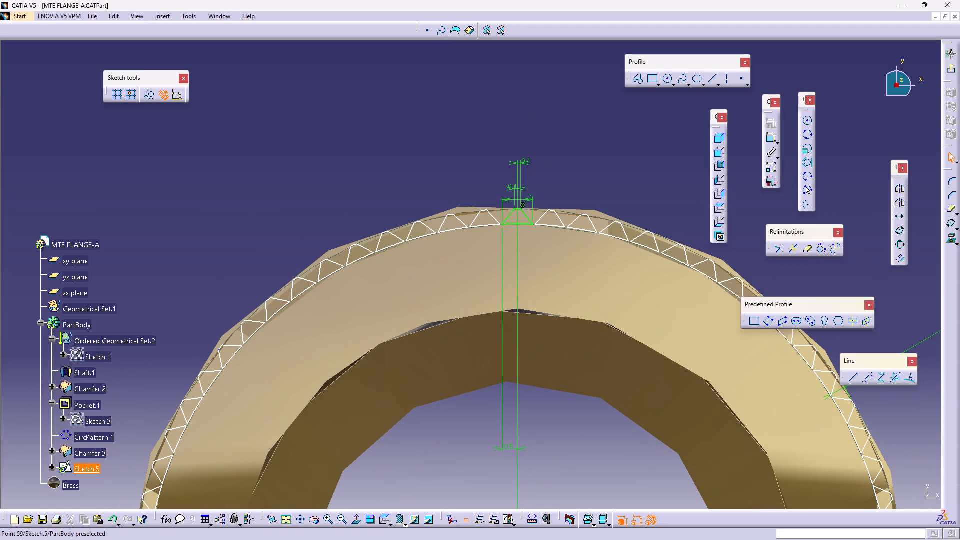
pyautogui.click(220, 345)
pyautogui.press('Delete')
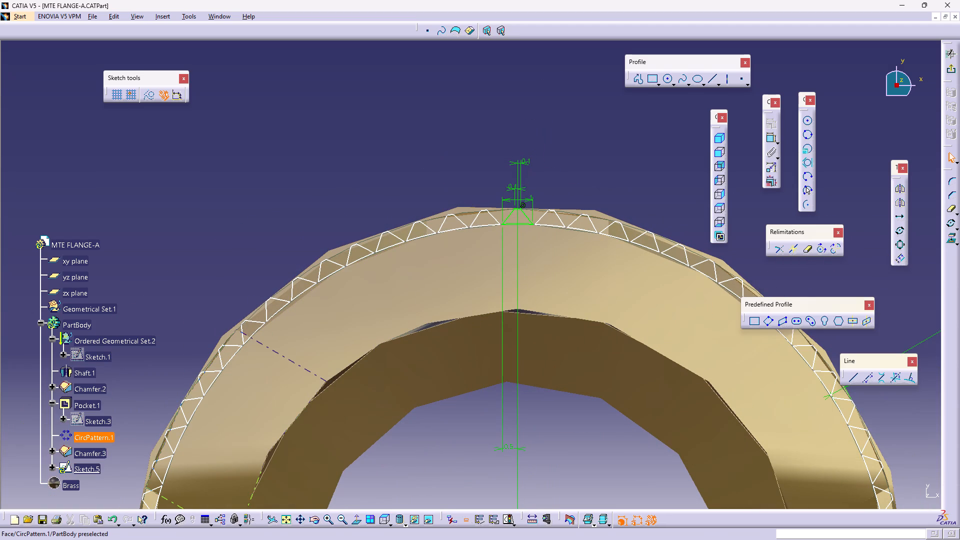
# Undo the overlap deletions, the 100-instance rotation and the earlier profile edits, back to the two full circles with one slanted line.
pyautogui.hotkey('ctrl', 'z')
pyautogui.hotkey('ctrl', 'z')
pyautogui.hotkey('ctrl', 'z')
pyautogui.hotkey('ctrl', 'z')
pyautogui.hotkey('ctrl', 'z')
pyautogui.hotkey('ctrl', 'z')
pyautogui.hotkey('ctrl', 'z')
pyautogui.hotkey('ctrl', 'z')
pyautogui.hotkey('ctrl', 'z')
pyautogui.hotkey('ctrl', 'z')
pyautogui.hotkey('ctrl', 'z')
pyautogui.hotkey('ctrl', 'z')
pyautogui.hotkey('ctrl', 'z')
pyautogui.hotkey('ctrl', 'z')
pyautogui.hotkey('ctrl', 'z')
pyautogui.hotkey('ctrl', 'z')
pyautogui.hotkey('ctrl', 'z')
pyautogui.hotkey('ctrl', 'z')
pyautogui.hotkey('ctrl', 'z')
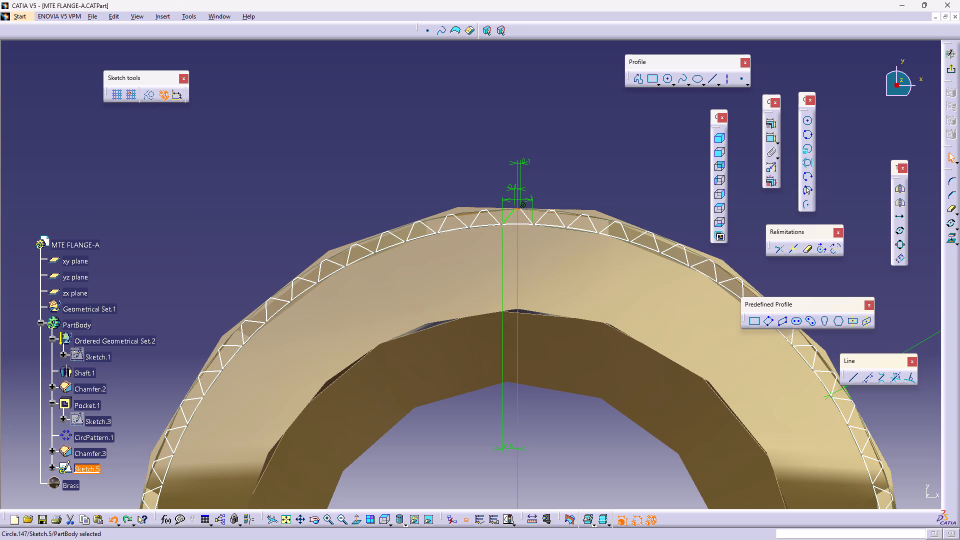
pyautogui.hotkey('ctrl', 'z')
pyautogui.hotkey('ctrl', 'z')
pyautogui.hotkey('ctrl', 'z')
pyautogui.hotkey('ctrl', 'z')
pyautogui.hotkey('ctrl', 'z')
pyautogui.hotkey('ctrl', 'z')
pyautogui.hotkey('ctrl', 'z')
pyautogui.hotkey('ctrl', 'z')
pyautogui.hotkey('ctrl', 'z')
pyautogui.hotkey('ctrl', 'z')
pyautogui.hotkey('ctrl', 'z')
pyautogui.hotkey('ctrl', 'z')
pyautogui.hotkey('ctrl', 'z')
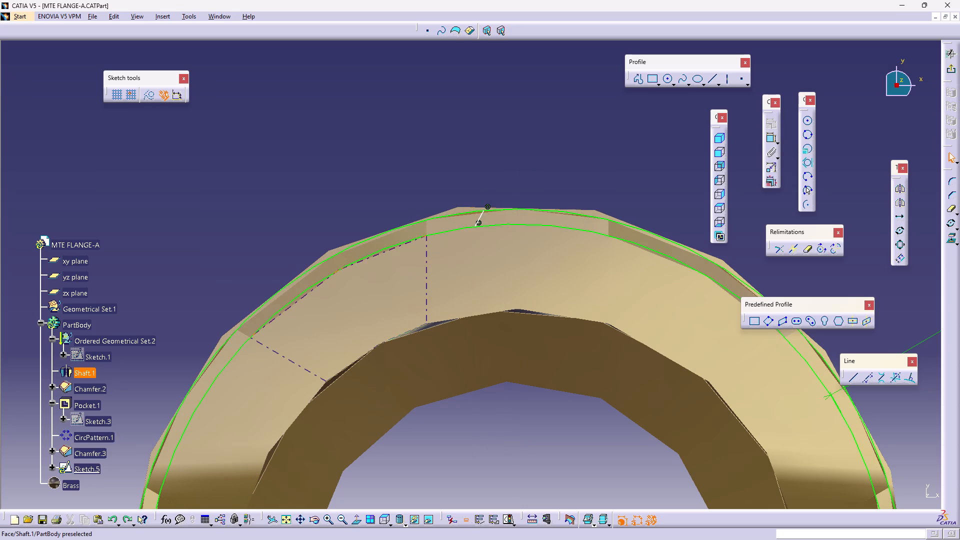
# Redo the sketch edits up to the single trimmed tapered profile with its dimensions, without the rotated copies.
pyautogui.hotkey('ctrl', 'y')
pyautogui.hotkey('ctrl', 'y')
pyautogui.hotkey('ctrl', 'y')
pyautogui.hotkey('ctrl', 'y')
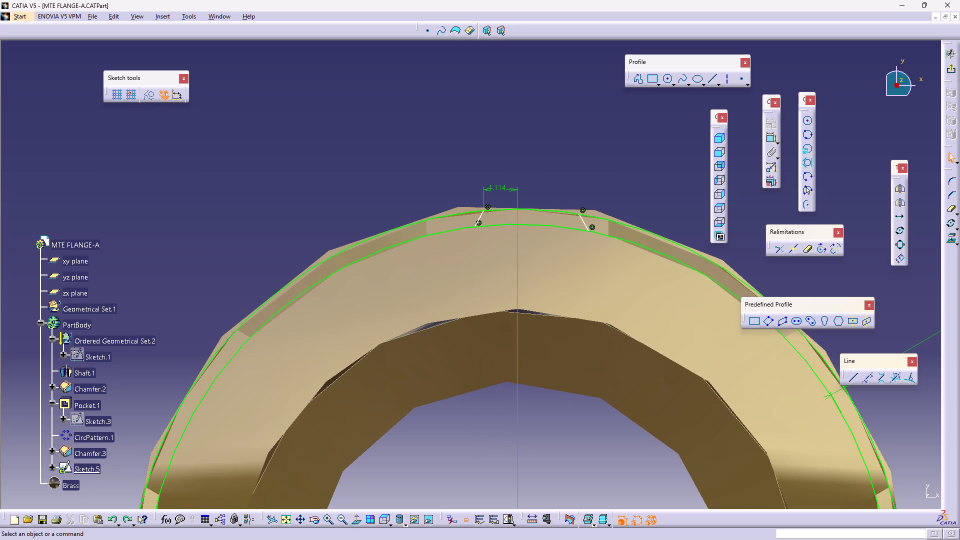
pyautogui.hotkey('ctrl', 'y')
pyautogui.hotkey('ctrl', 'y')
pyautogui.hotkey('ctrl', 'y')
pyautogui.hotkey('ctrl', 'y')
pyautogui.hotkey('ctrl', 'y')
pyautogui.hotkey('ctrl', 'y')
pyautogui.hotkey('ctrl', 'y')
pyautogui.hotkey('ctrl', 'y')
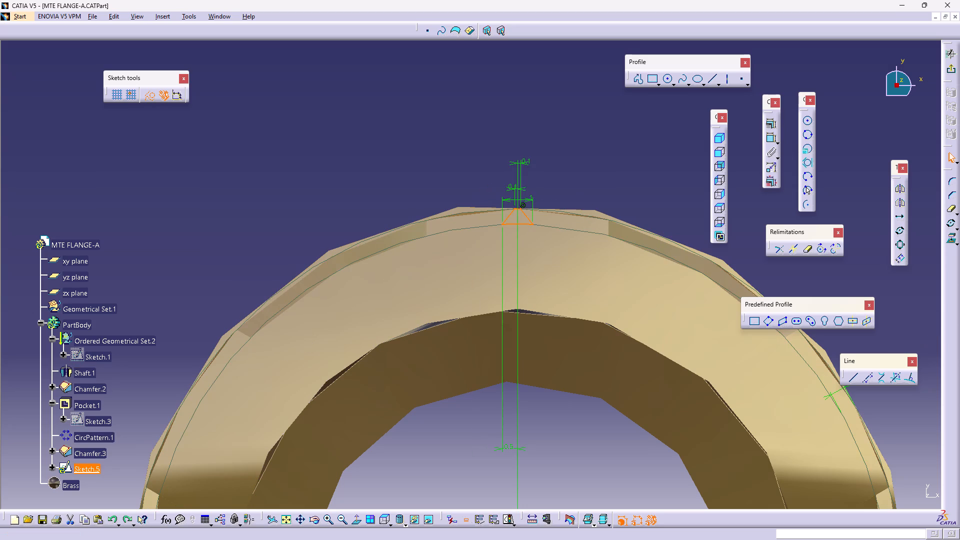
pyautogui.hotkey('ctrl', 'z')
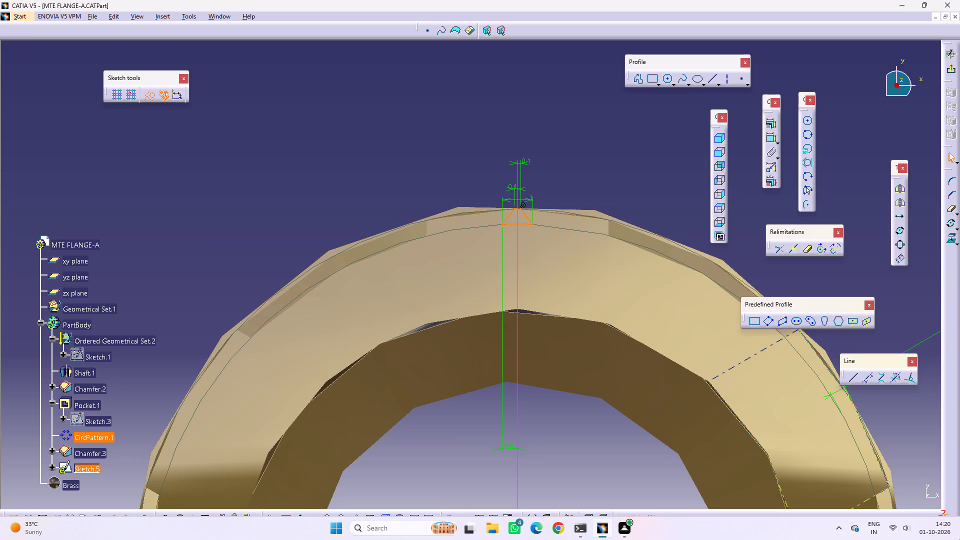
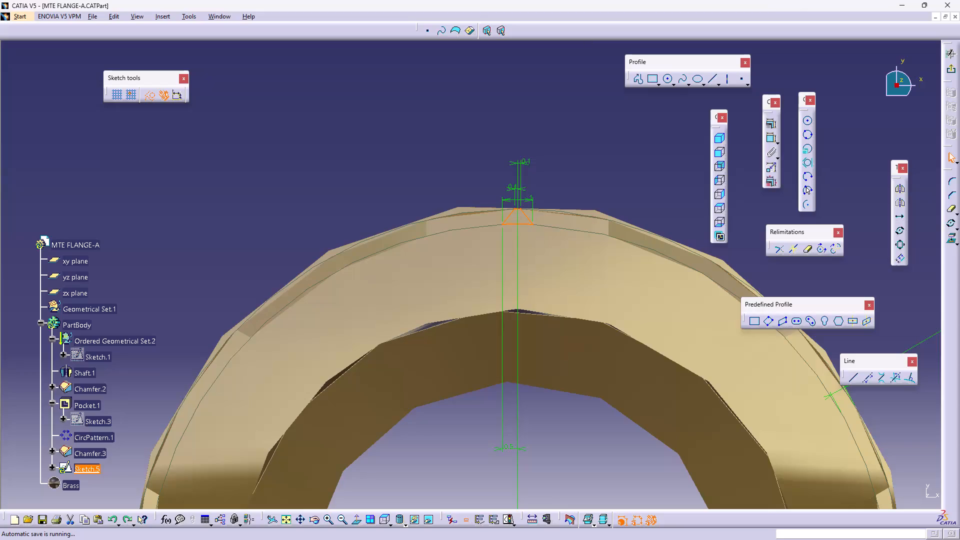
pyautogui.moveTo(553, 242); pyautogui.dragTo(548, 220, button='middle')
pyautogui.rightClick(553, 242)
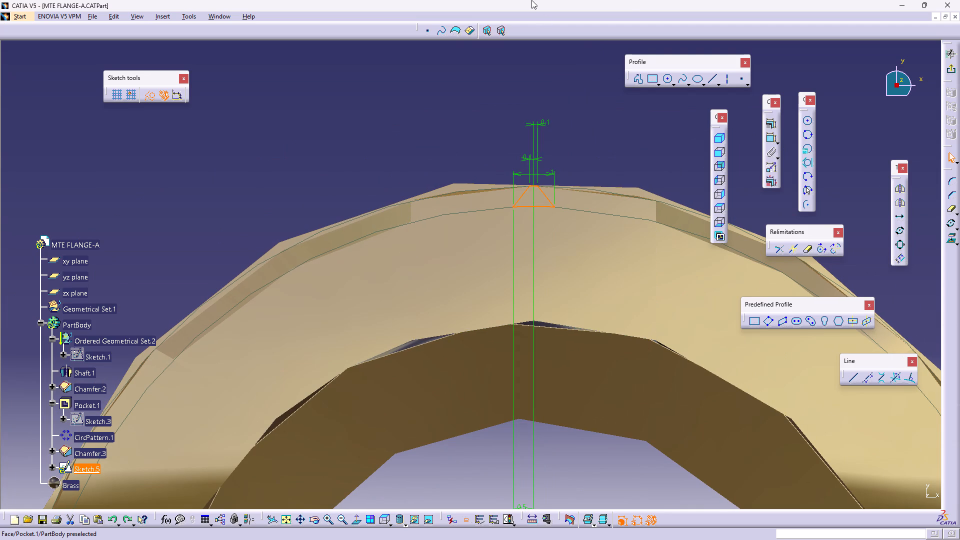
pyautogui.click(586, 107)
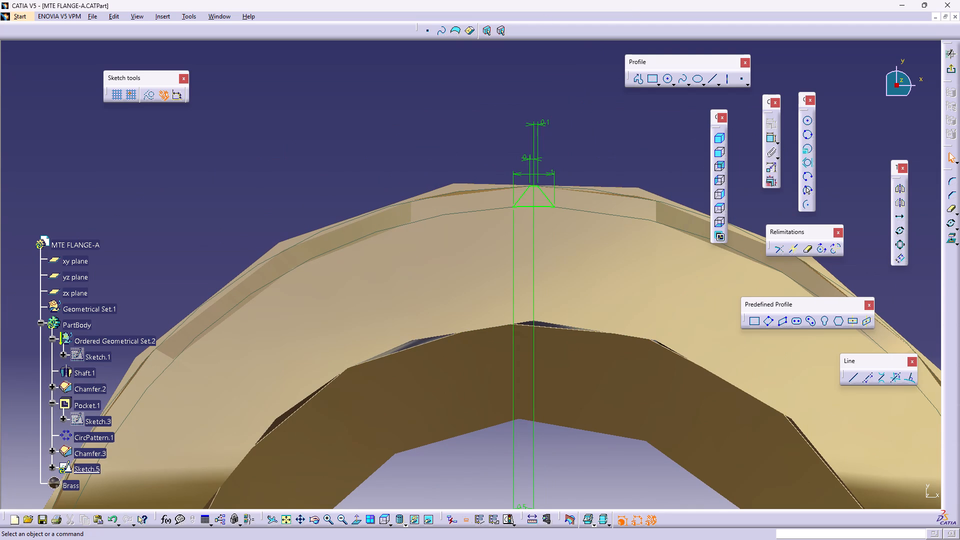
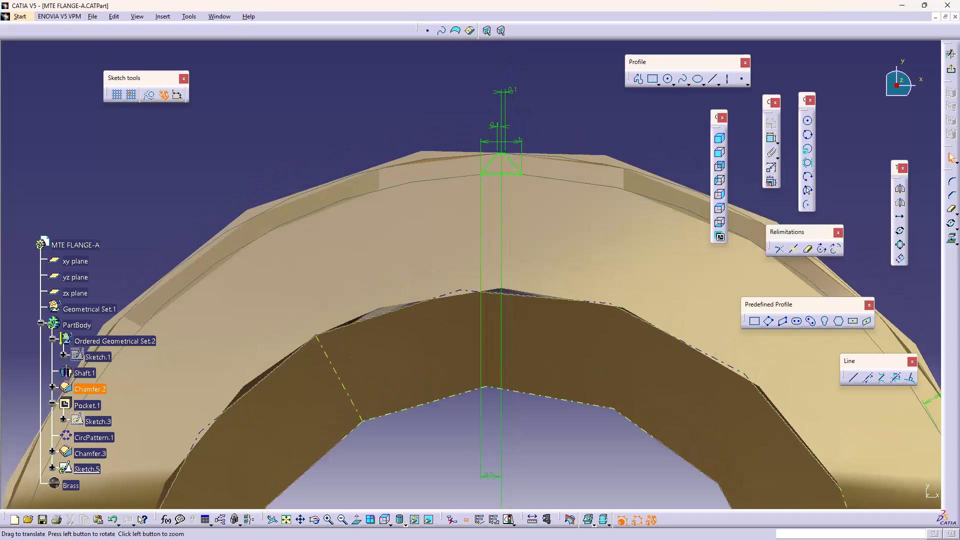
# Rotate-duplicate the small tapered profile about the sketch origin with 71 instances at 5 degrees spacing, and leave the sketch.
pyautogui.rightClick(582, 398)
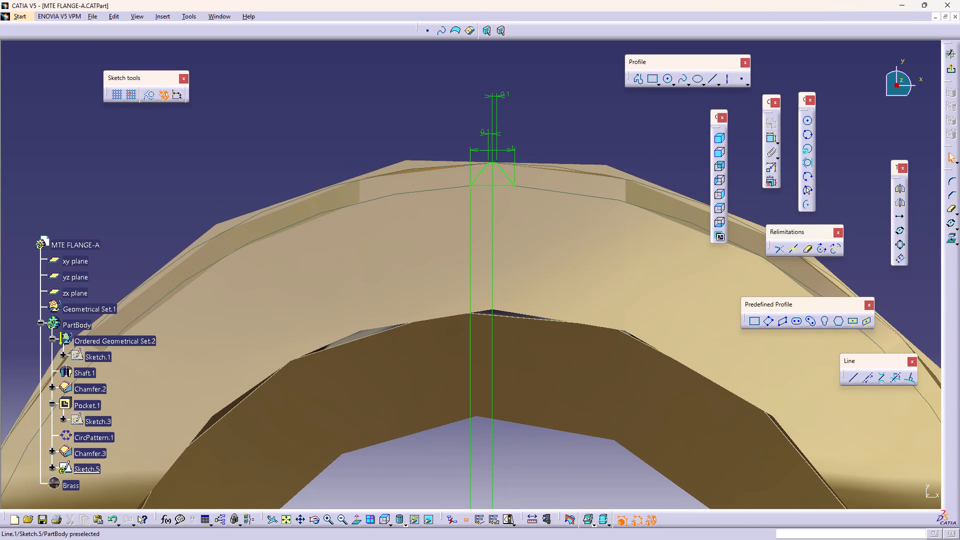
pyautogui.moveTo(454, 148); pyautogui.dragTo(523, 189)
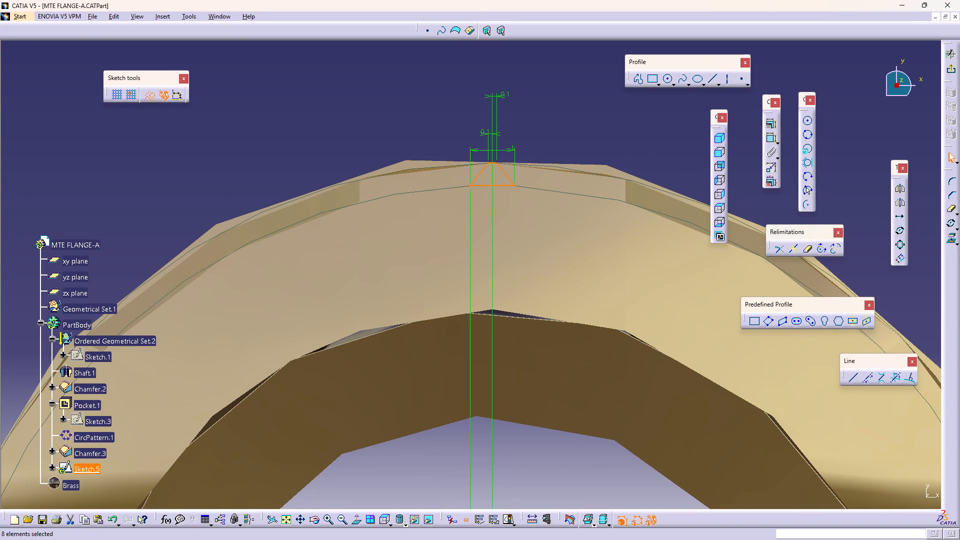
pyautogui.moveTo(572, 141); pyautogui.dragTo(589, 172, button='middle')
pyautogui.rightClick(572, 141)
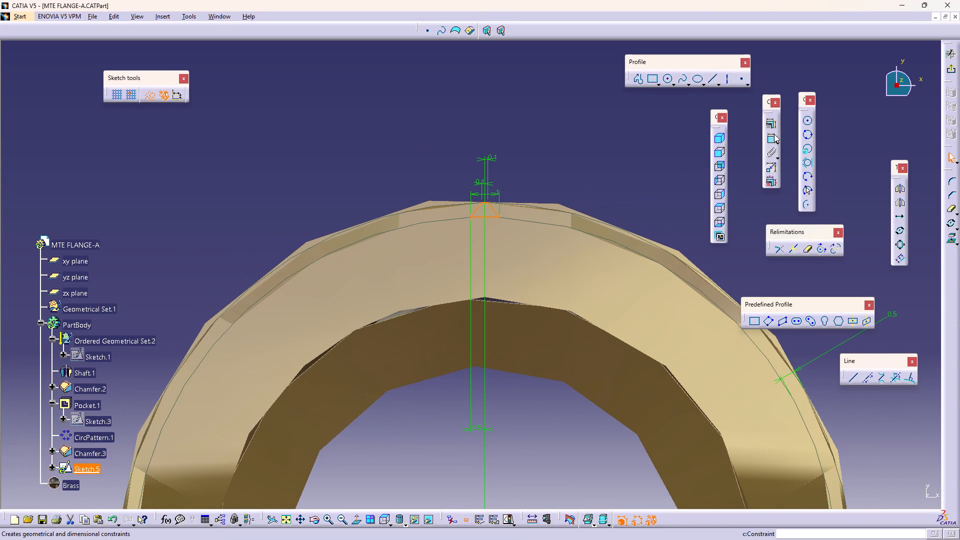
pyautogui.click(903, 227)
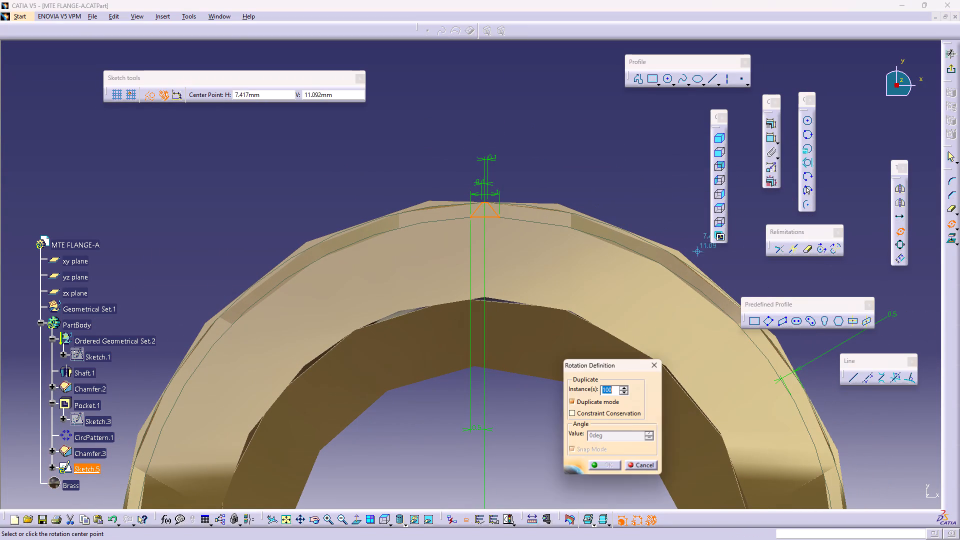
pyautogui.moveTo(560, 276); pyautogui.dragTo(570, 166, button='middle')
pyautogui.moveTo(612, 388); pyautogui.dragTo(578, 394)
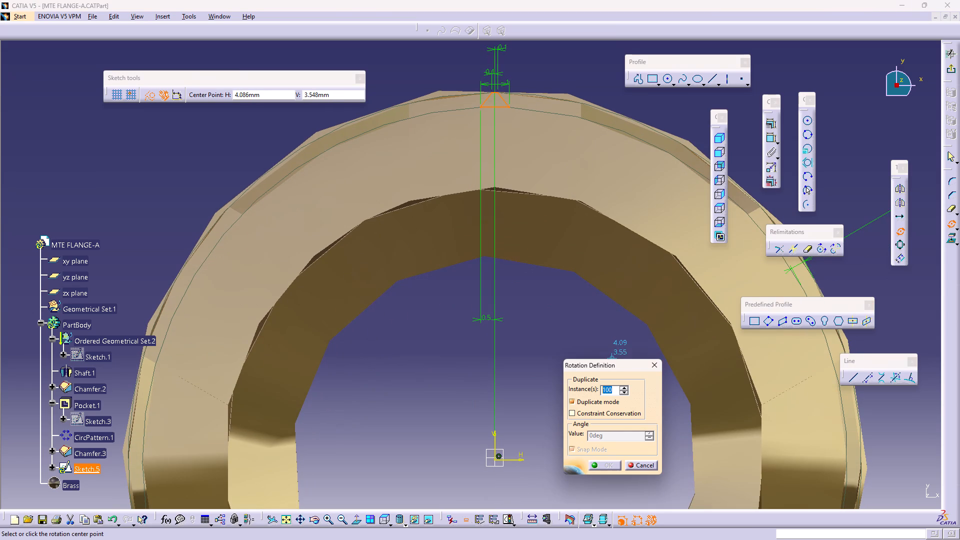
pyautogui.moveTo(578, 394); pyautogui.dragTo(573, 394)
pyautogui.write('70')
pyautogui.press('Return')
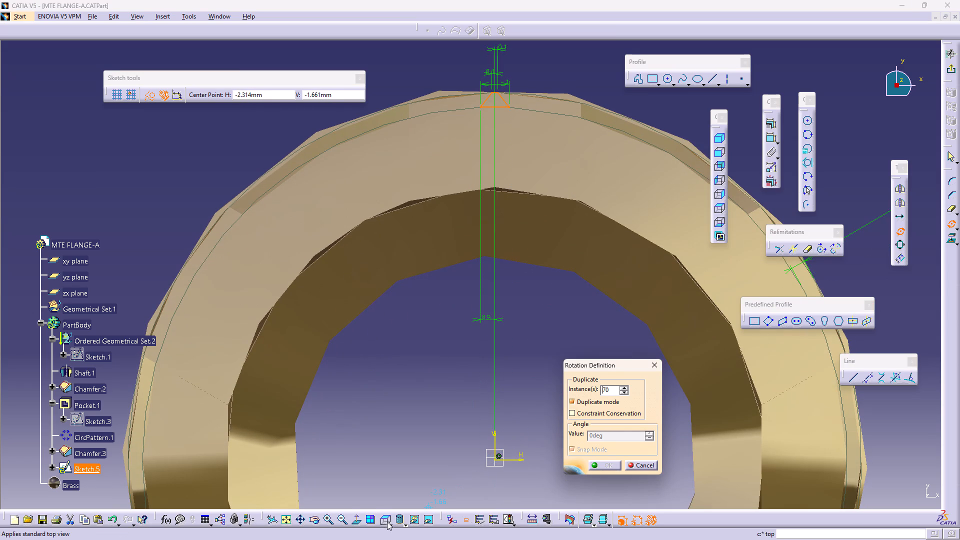
pyautogui.click(356, 521)
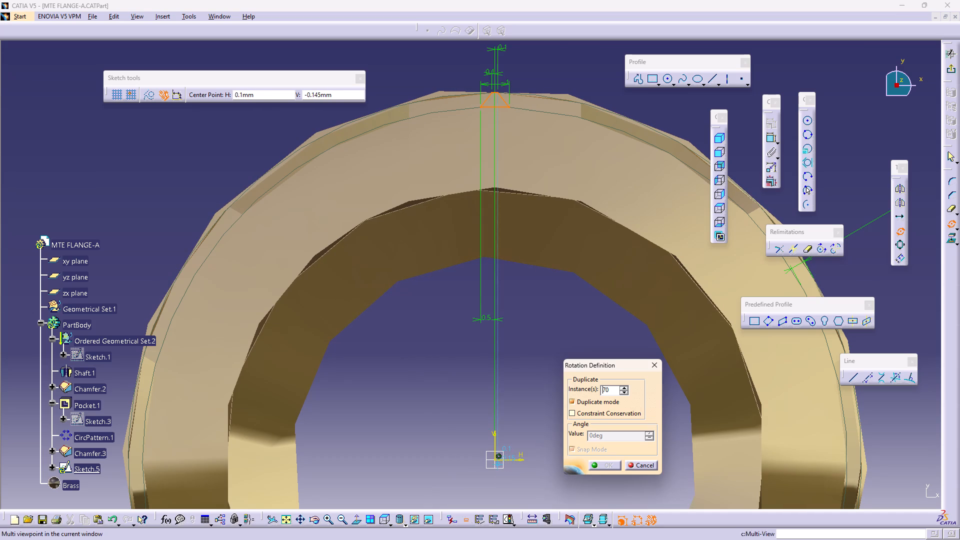
pyautogui.click(495, 459)
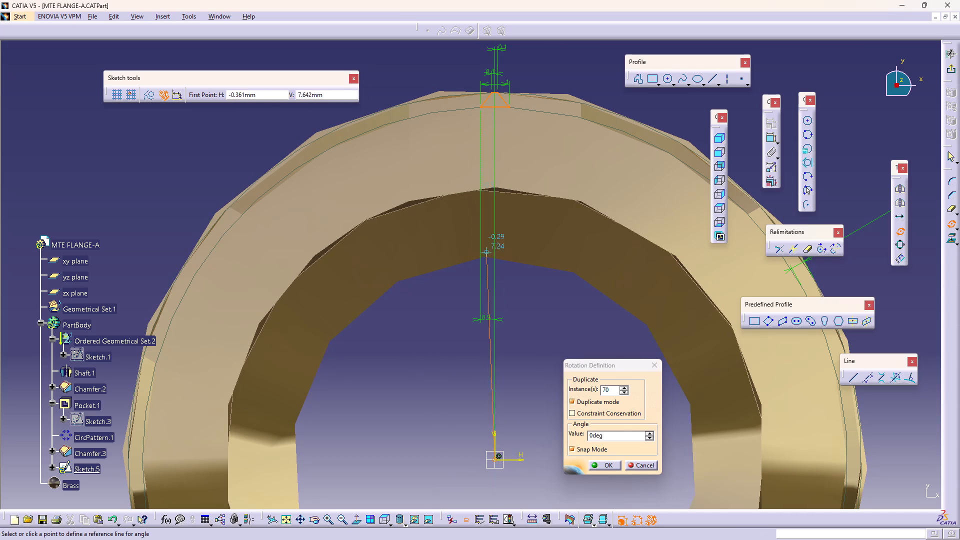
pyautogui.click(480, 105)
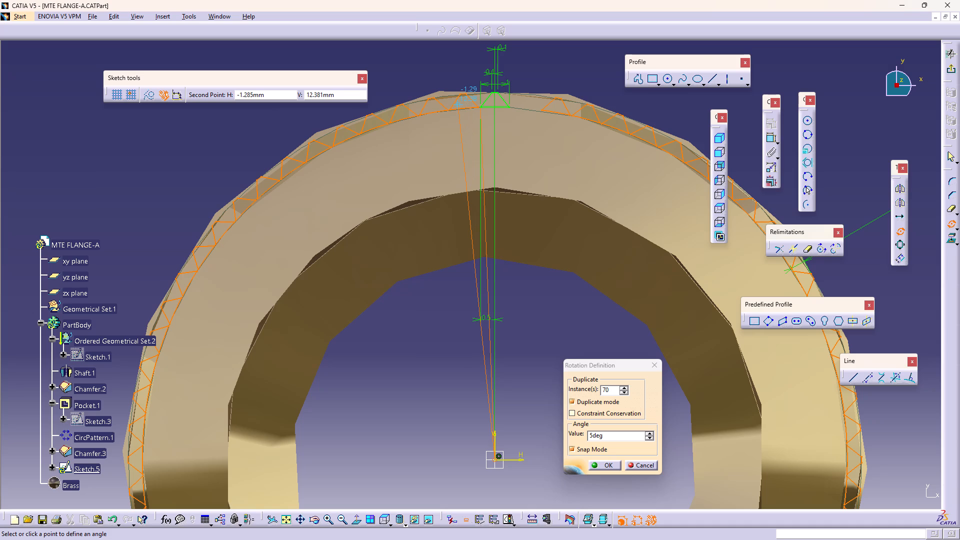
pyautogui.click(626, 389)
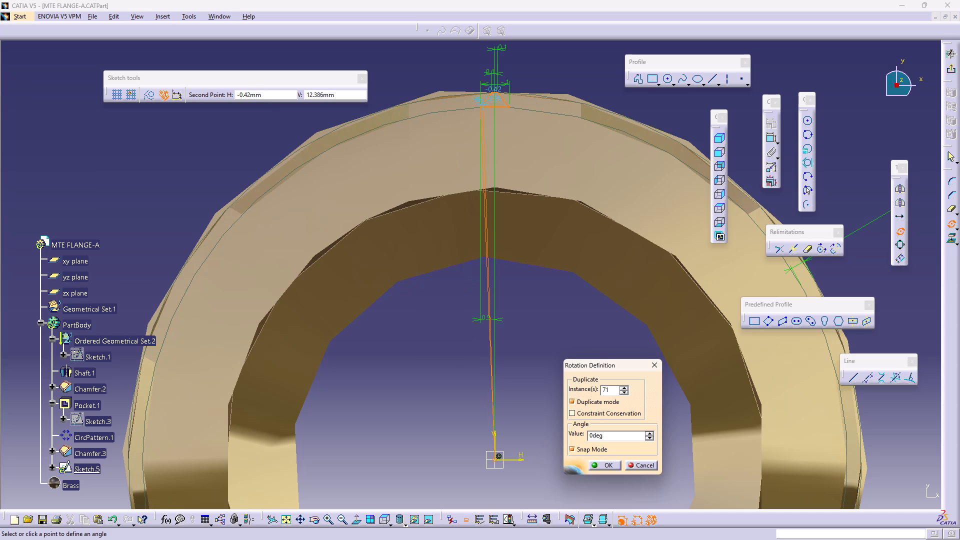
pyautogui.click(454, 111)
pyautogui.moveTo(540, 257); pyautogui.dragTo(530, 278, button='middle')
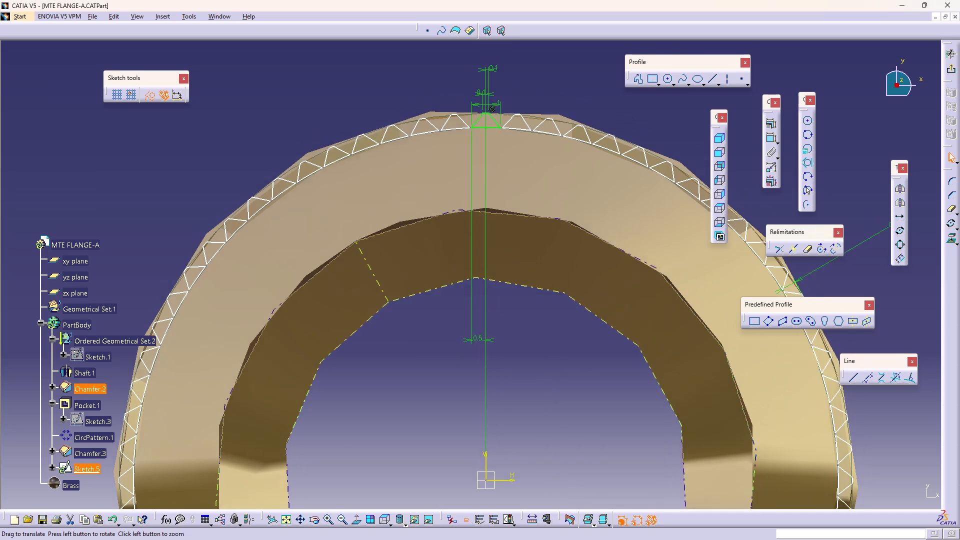
pyautogui.moveTo(530, 278); pyautogui.dragTo(505, 178, button='middle')
pyautogui.rightClick(497, 143)
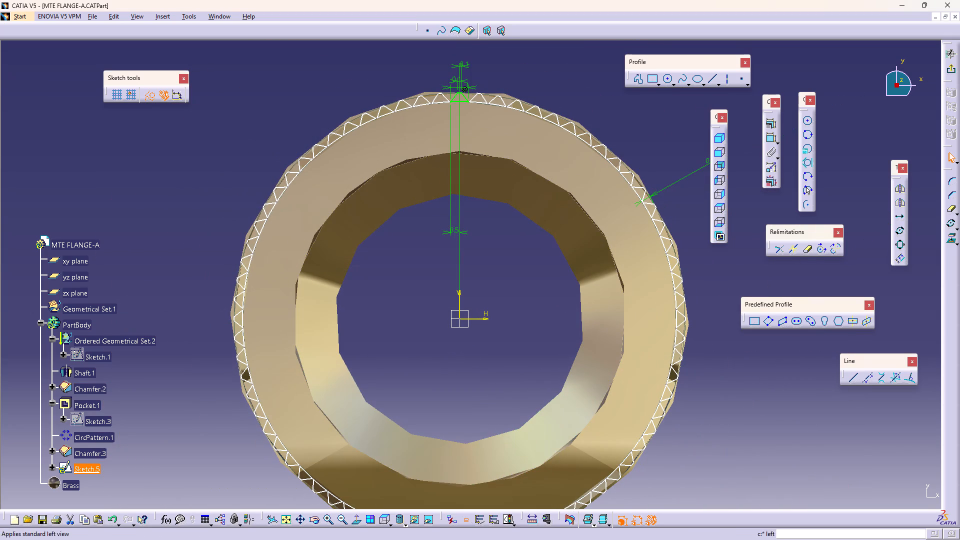
pyautogui.click(953, 69)
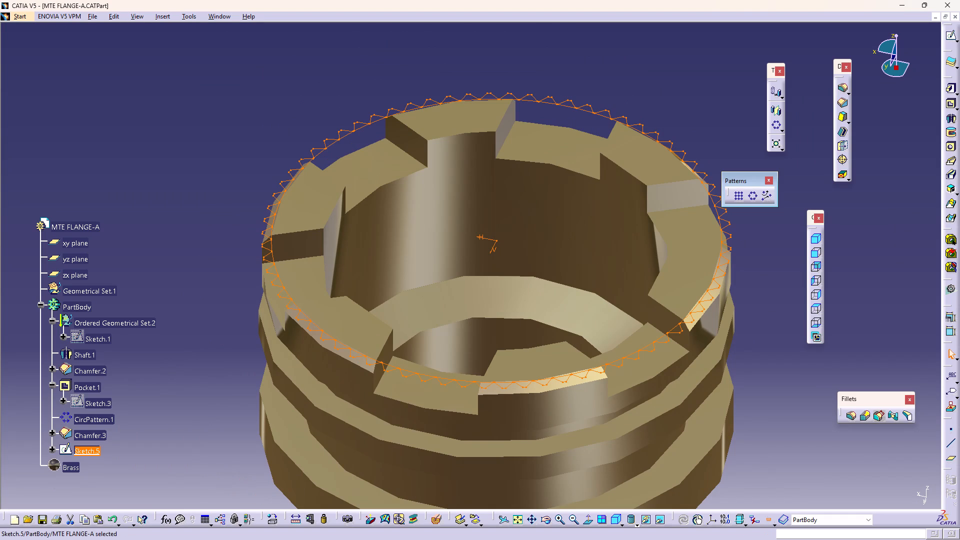
# Reopen the profile sketch and examine the gaps between neighbouring tapered copies and their fit to the flange rim.
pyautogui.doubleClick(598, 112)
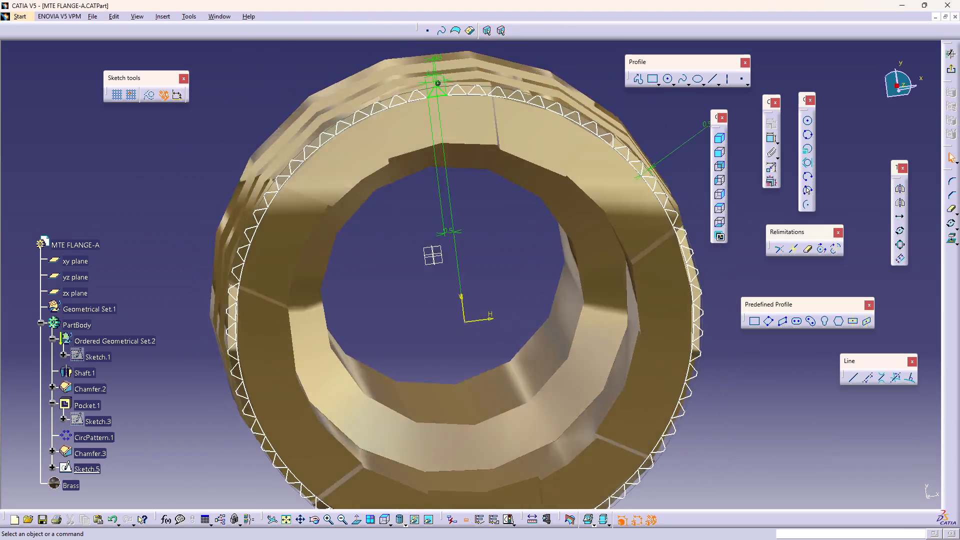
pyautogui.moveTo(588, 157); pyautogui.dragTo(603, 92, button='middle')
pyautogui.rightClick(588, 157)
pyautogui.moveTo(615, 127); pyautogui.dragTo(323, 282, button='middle')
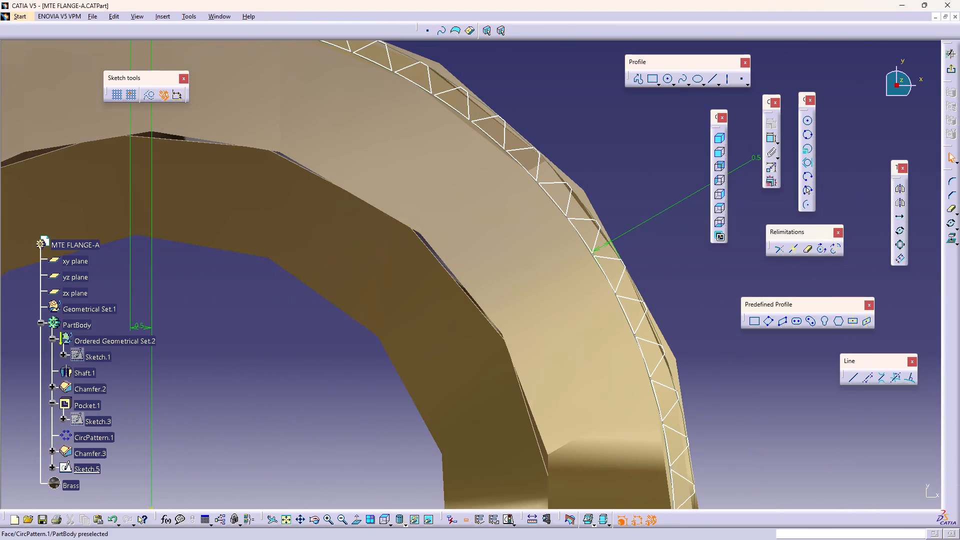
pyautogui.moveTo(574, 210); pyautogui.dragTo(552, 162, button='middle')
pyautogui.rightClick(520, 225)
pyautogui.rightClick(548, 152)
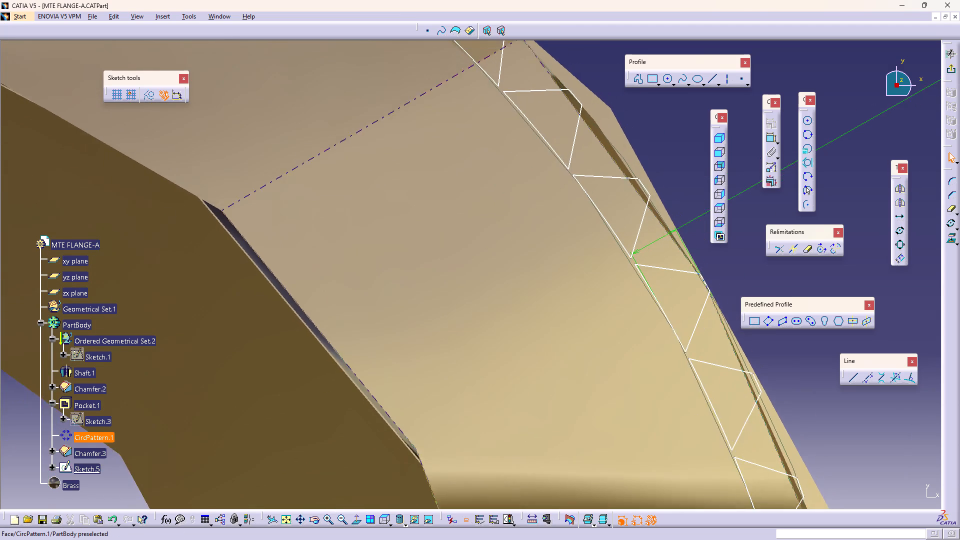
pyautogui.moveTo(552, 162); pyautogui.dragTo(563, 103, button='middle')
pyautogui.moveTo(589, 223); pyautogui.dragTo(380, 239, button='middle')
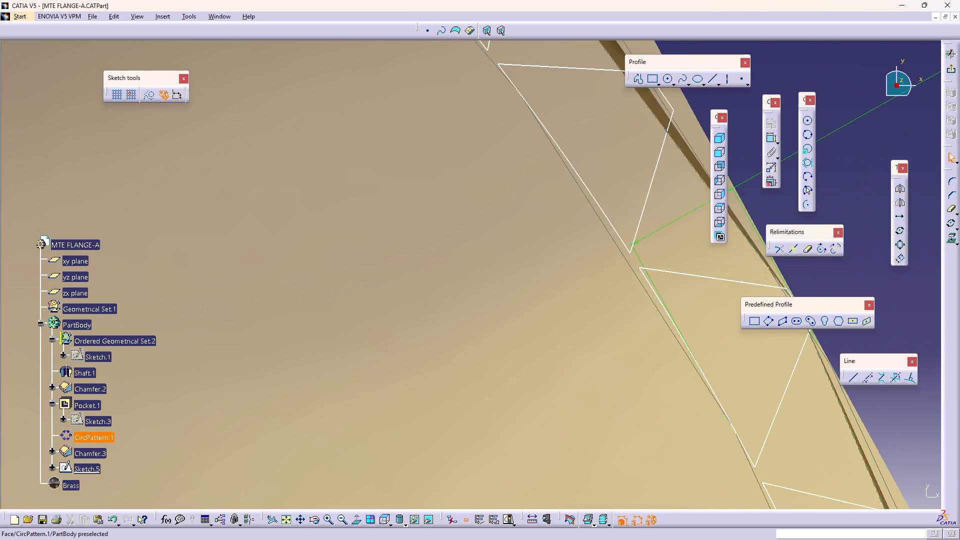
pyautogui.moveTo(380, 239); pyautogui.dragTo(323, 242, button='middle')
pyautogui.moveTo(510, 222); pyautogui.dragTo(528, 269, button='middle')
pyautogui.rightClick(496, 144)
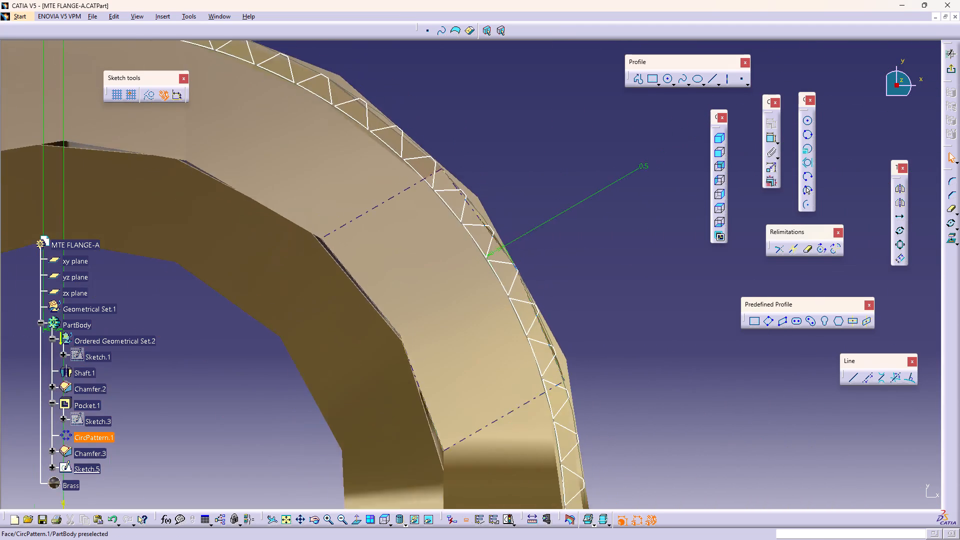
pyautogui.moveTo(528, 269); pyautogui.dragTo(545, 350, button='middle')
pyautogui.moveTo(555, 327); pyautogui.dragTo(681, 250, button='middle')
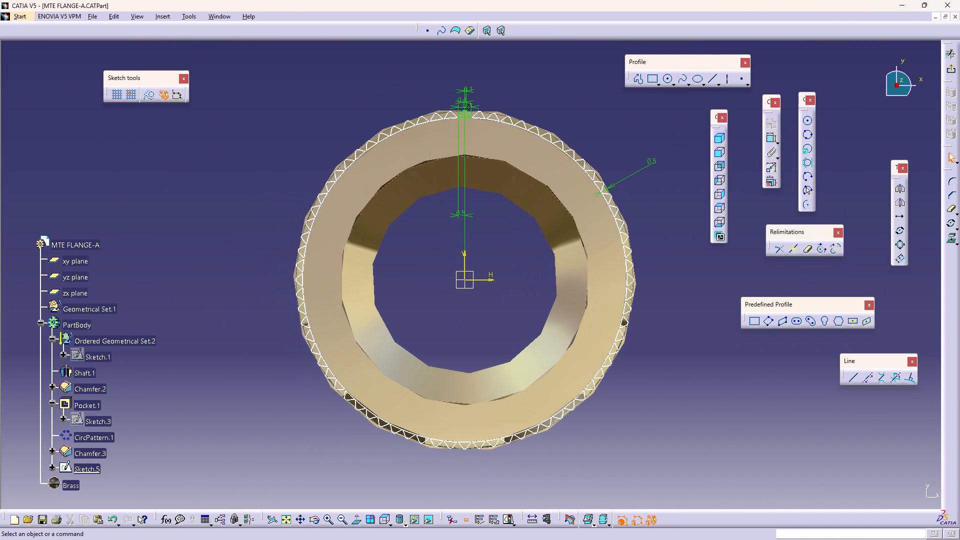
pyautogui.click(951, 66)
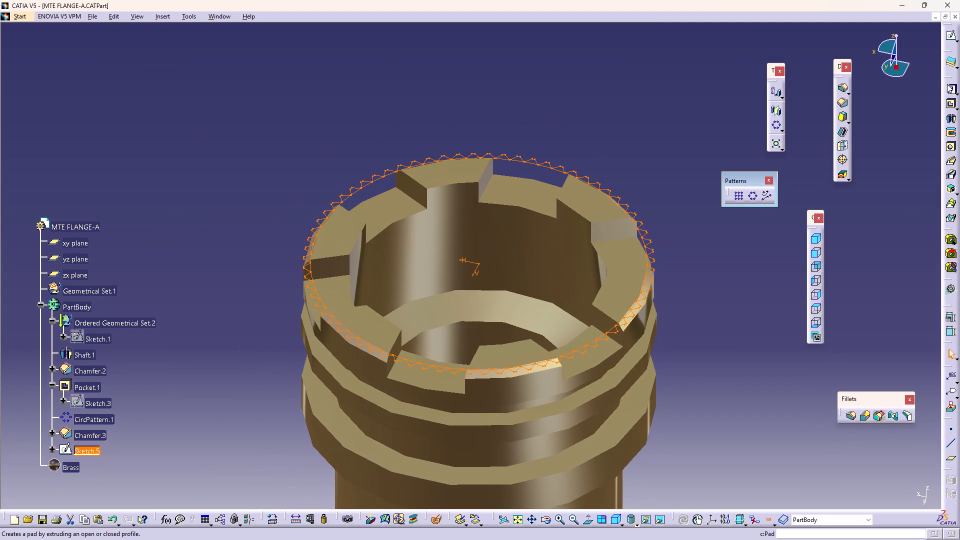
# Start a Pocket using the sketch of duplicated tapered profiles around the flange's notched end.
pyautogui.click(948, 100)
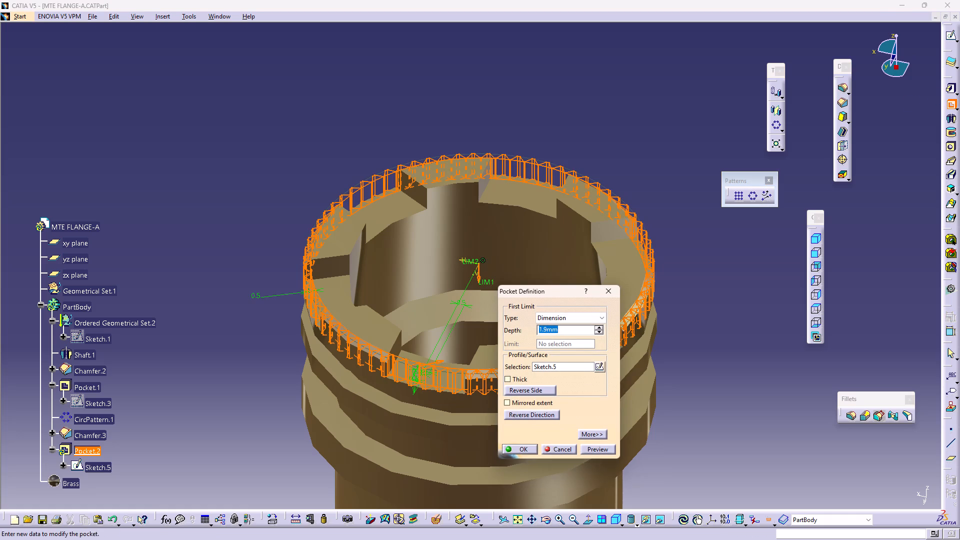
# Examine the pocket preview around the flange's notched end from above, below and the side, checking its depth against the top rim.
pyautogui.moveTo(666, 237); pyautogui.dragTo(560, 45, button='middle')
pyautogui.moveTo(588, 195); pyautogui.dragTo(658, 16, button='middle')
pyautogui.moveTo(588, 182); pyautogui.dragTo(658, 16, button='right')
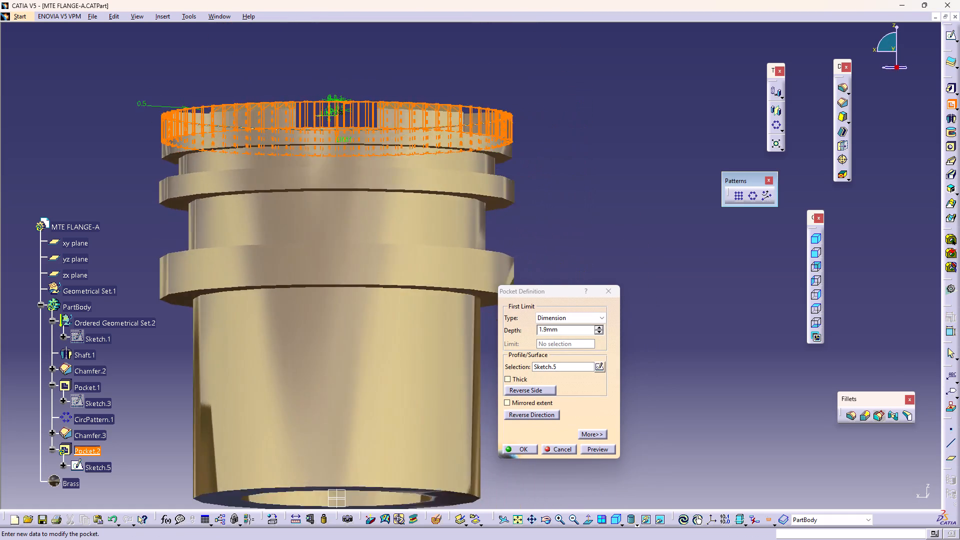
pyautogui.moveTo(658, 16); pyautogui.dragTo(605, 0, button='right')
pyautogui.moveTo(658, 16); pyautogui.dragTo(605, 0, button='middle')
pyautogui.moveTo(592, 193); pyautogui.dragTo(652, 29, button='middle')
pyautogui.moveTo(593, 193); pyautogui.dragTo(652, 29, button='right')
pyautogui.moveTo(467, 238); pyautogui.dragTo(445, 165, button='middle')
pyautogui.moveTo(467, 238); pyautogui.dragTo(445, 165, button='right')
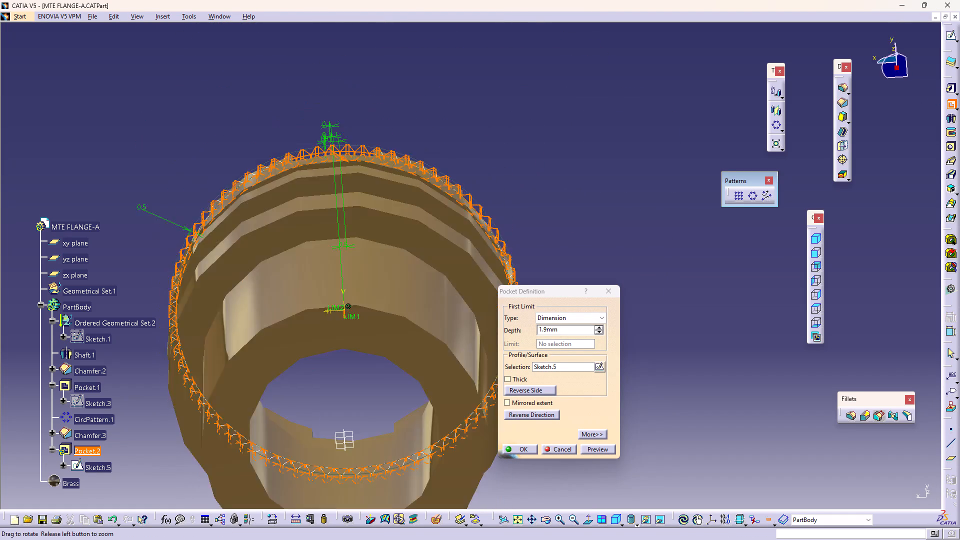
pyautogui.moveTo(445, 165); pyautogui.dragTo(430, 107, button='right')
pyautogui.moveTo(445, 165); pyautogui.dragTo(433, 112, button='middle')
pyautogui.moveTo(571, 210); pyautogui.dragTo(317, 172, button='middle')
pyautogui.moveTo(571, 219); pyautogui.dragTo(317, 172, button='right')
pyautogui.rightClick(317, 172)
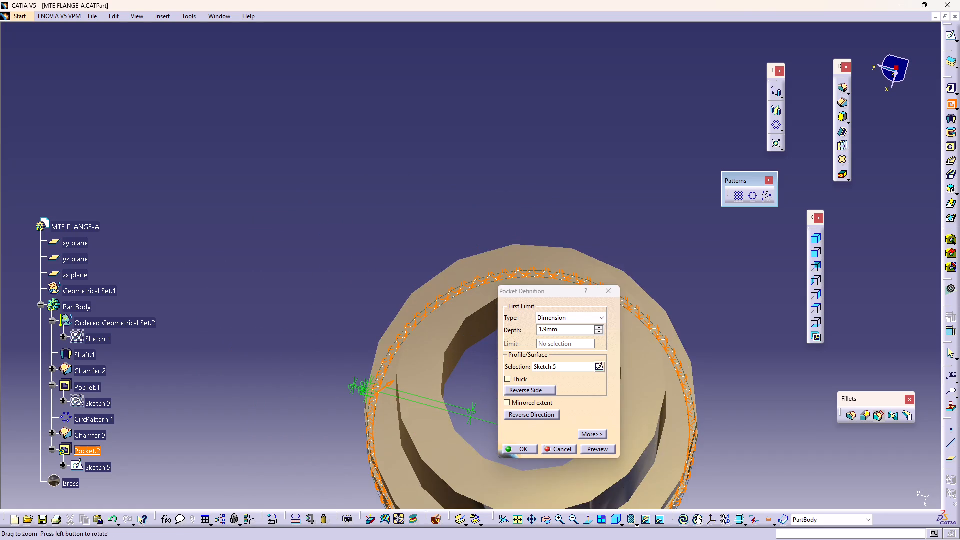
pyautogui.moveTo(317, 172); pyautogui.dragTo(339, 225, button='middle')
pyautogui.moveTo(321, 243); pyautogui.dragTo(666, 287, button='middle')
pyautogui.moveTo(321, 243); pyautogui.dragTo(666, 287, button='right')
pyautogui.moveTo(669, 281); pyautogui.dragTo(370, 254, button='middle')
pyautogui.moveTo(670, 281); pyautogui.dragTo(370, 254, button='right')
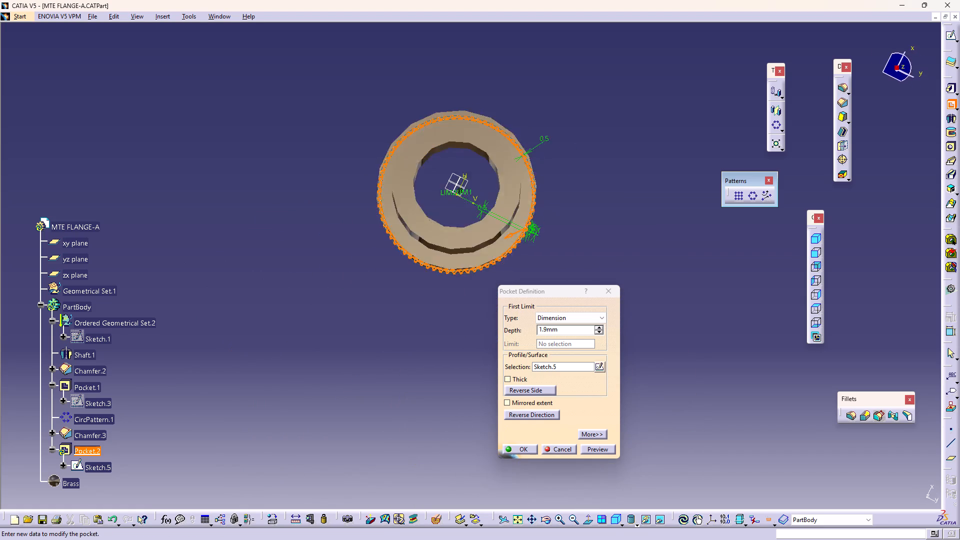
pyautogui.moveTo(370, 254); pyautogui.dragTo(678, 0, button='right')
pyautogui.moveTo(370, 254); pyautogui.dragTo(671, 19, button='middle')
pyautogui.moveTo(696, 279); pyautogui.dragTo(561, 52, button='middle')
pyautogui.moveTo(696, 279); pyautogui.dragTo(561, 52, button='right')
pyautogui.moveTo(344, 369); pyautogui.dragTo(566, 138, button='middle')
pyautogui.moveTo(345, 369); pyautogui.dragTo(571, 134, button='right')
pyautogui.moveTo(332, 300); pyautogui.dragTo(415, 281, button='middle')
pyautogui.moveTo(339, 297); pyautogui.dragTo(415, 281, button='right')
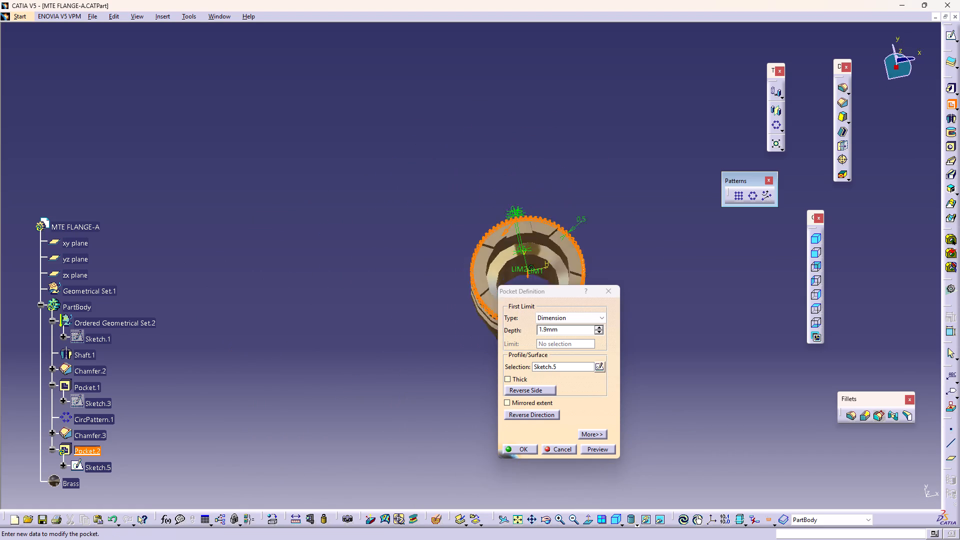
pyautogui.moveTo(415, 281); pyautogui.dragTo(730, 0, button='right')
pyautogui.moveTo(415, 281); pyautogui.dragTo(730, 0, button='middle')
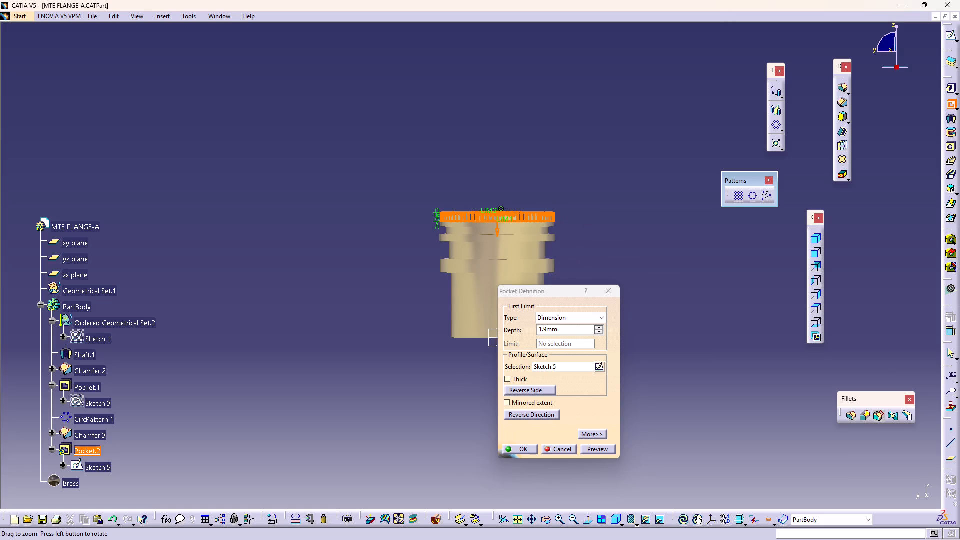
pyautogui.moveTo(460, 350); pyautogui.dragTo(370, 202, button='middle')
pyautogui.moveTo(456, 354); pyautogui.dragTo(370, 202, button='right')
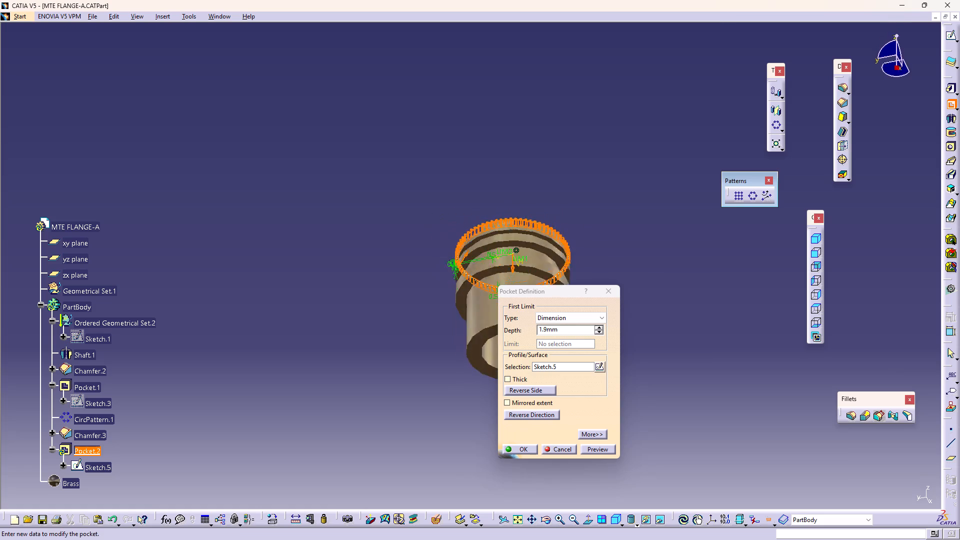
pyautogui.moveTo(370, 202); pyautogui.dragTo(381, 1, button='right')
pyautogui.moveTo(370, 202); pyautogui.dragTo(381, 1, button='middle')
pyautogui.moveTo(455, 281); pyautogui.dragTo(125, 229, button='middle')
pyautogui.moveTo(450, 281); pyautogui.dragTo(115, 222, button='right')
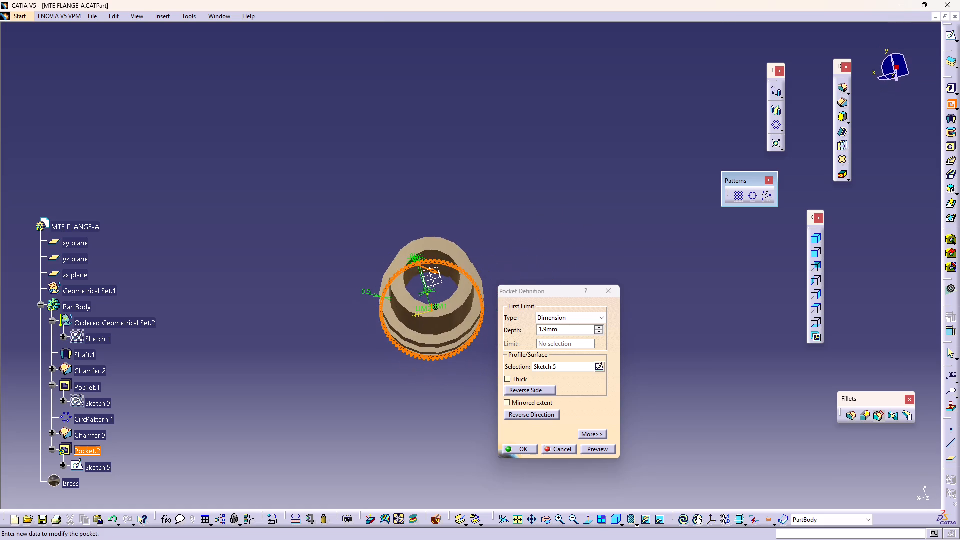
pyautogui.moveTo(443, 242); pyautogui.dragTo(141, 125, button='middle')
pyautogui.moveTo(441, 237); pyautogui.dragTo(141, 125, button='right')
pyautogui.moveTo(418, 329); pyautogui.dragTo(421, 274, button='middle')
pyautogui.rightClick(418, 329)
pyautogui.moveTo(607, 184); pyautogui.dragTo(501, 157, button='middle')
pyautogui.moveTo(607, 184); pyautogui.dragTo(501, 157, button='right')
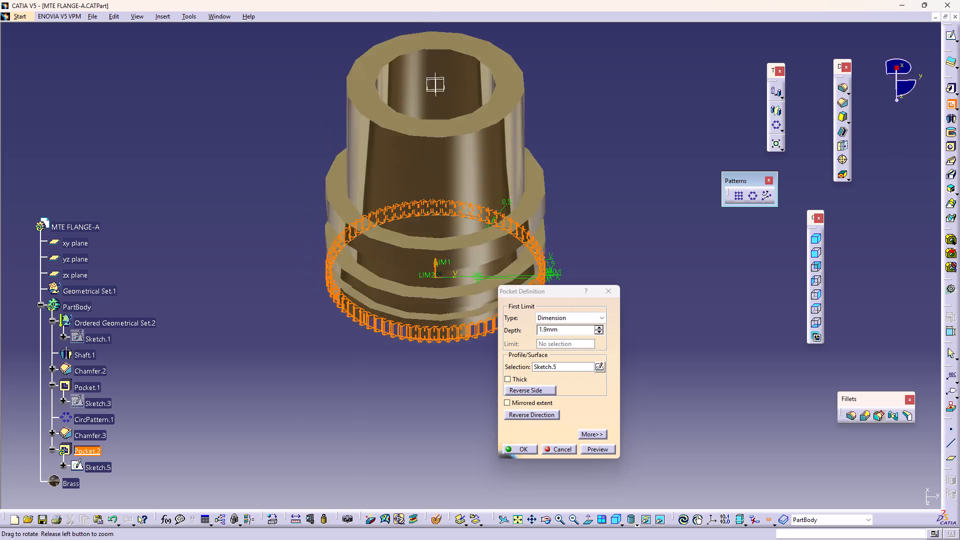
pyautogui.moveTo(501, 157); pyautogui.dragTo(656, 0, button='middle')
pyautogui.moveTo(501, 157); pyautogui.dragTo(656, 0, button='right')
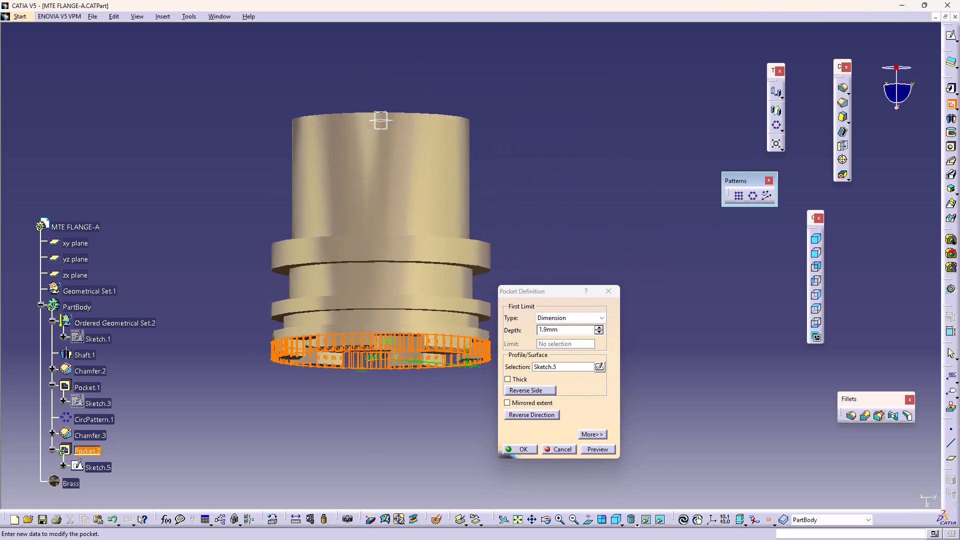
pyautogui.moveTo(656, 0); pyautogui.dragTo(463, 263, button='middle')
pyautogui.moveTo(656, 0); pyautogui.dragTo(463, 263, button='right')
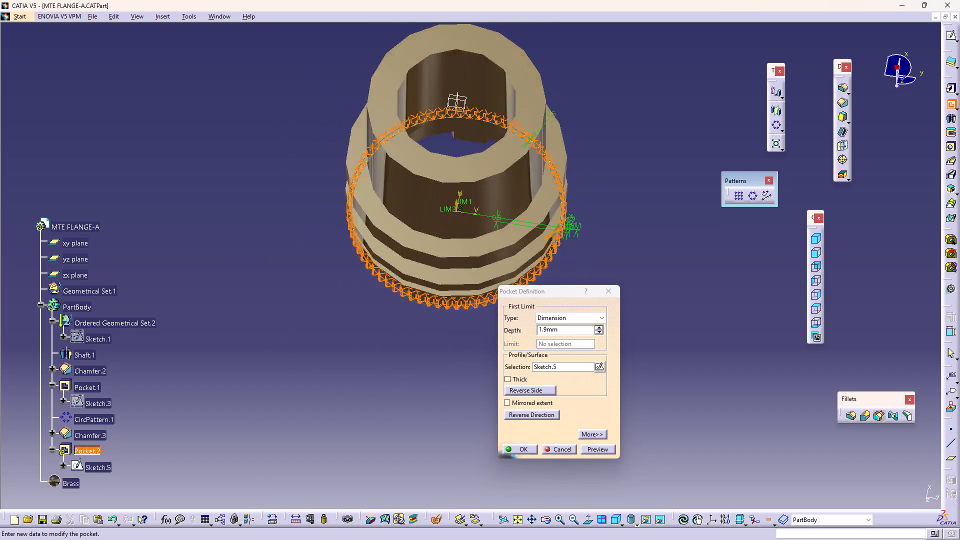
pyautogui.moveTo(463, 263); pyautogui.dragTo(542, 391, button='right')
pyautogui.moveTo(463, 263); pyautogui.dragTo(542, 391, button='middle')
pyautogui.moveTo(525, 94); pyautogui.dragTo(214, 156, button='middle')
pyautogui.moveTo(521, 97); pyautogui.dragTo(214, 156, button='right')
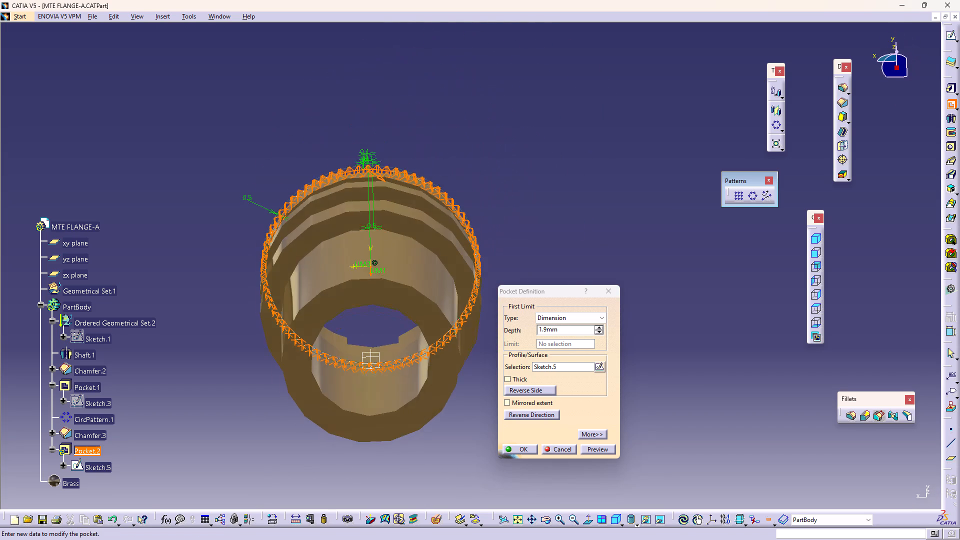
pyautogui.moveTo(214, 156); pyautogui.dragTo(215, 148, button='right')
pyautogui.moveTo(214, 156); pyautogui.dragTo(215, 148, button='middle')
pyautogui.moveTo(379, 339); pyautogui.dragTo(316, 338, button='middle')
pyautogui.moveTo(379, 338); pyautogui.dragTo(316, 338, button='right')
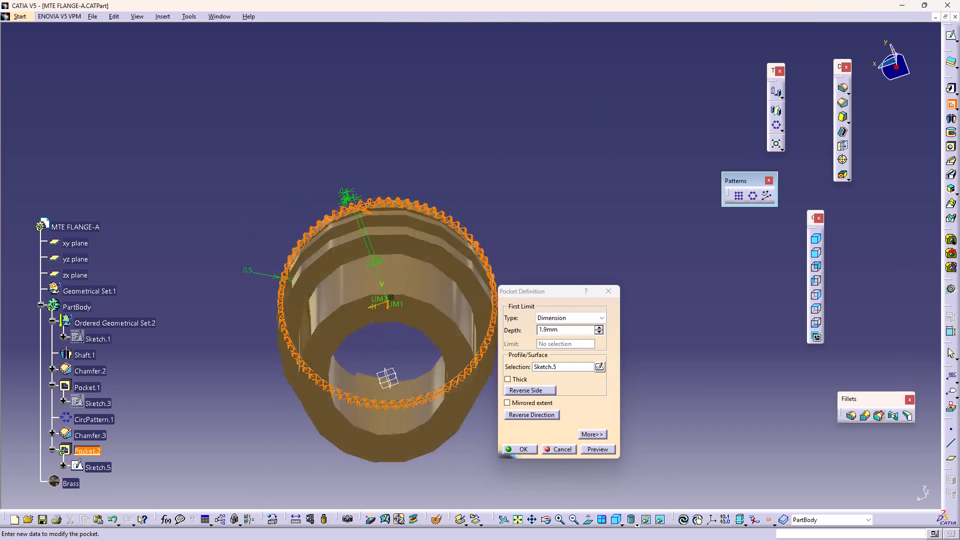
pyautogui.moveTo(316, 338); pyautogui.dragTo(444, 504, button='right')
pyautogui.moveTo(316, 338); pyautogui.dragTo(451, 490, button='middle')
pyautogui.moveTo(468, 265); pyautogui.dragTo(445, 404, button='middle')
pyautogui.moveTo(468, 269); pyautogui.dragTo(447, 397, button='right')
pyautogui.moveTo(440, 317); pyautogui.dragTo(494, 195, button='middle')
pyautogui.moveTo(443, 309); pyautogui.dragTo(468, 237, button='right')
pyautogui.rightClick(468, 237)
pyautogui.moveTo(526, 154); pyautogui.dragTo(504, 208, button='middle')
pyautogui.moveTo(514, 180); pyautogui.dragTo(504, 208, button='right')
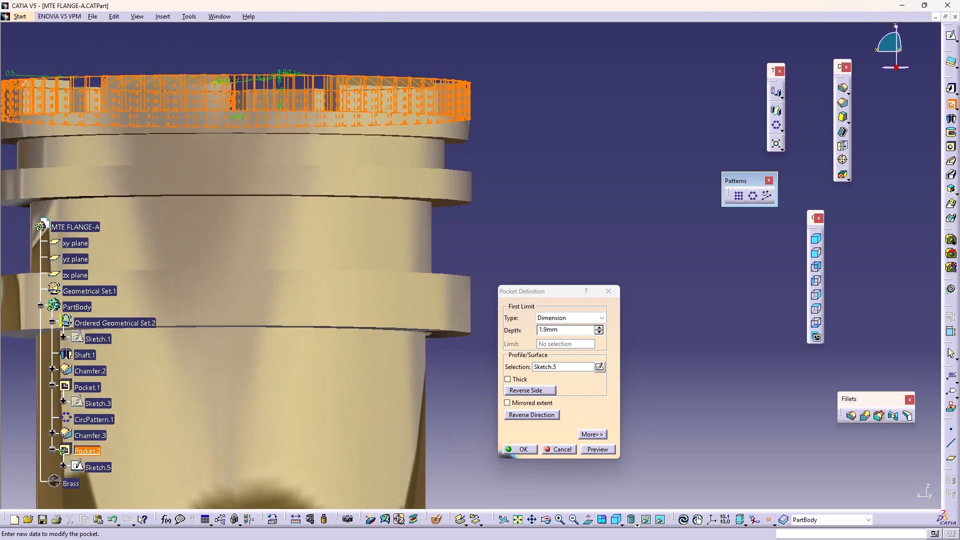
pyautogui.moveTo(504, 208); pyautogui.dragTo(486, 212, button='middle')
pyautogui.moveTo(504, 208); pyautogui.dragTo(486, 212, button='right')
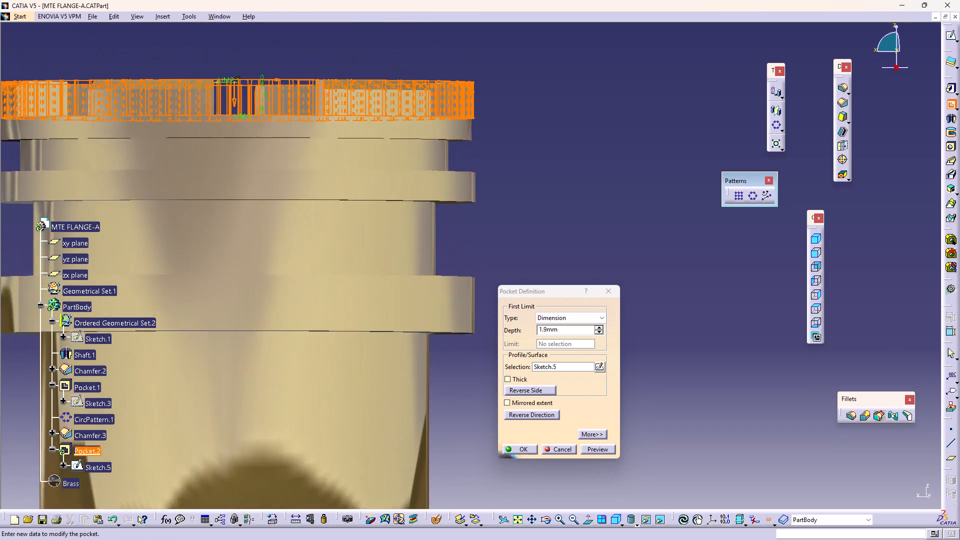
pyautogui.moveTo(486, 212); pyautogui.dragTo(500, 186, button='right')
pyautogui.moveTo(486, 212); pyautogui.dragTo(500, 186, button='middle')
pyautogui.moveTo(525, 181); pyautogui.dragTo(597, 313, button='middle')
pyautogui.rightClick(597, 313)
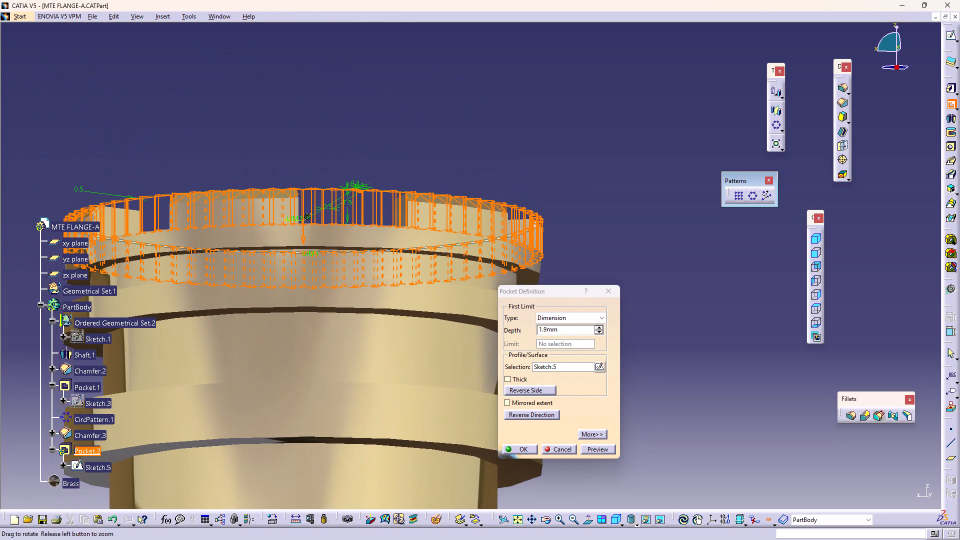
pyautogui.moveTo(597, 313); pyautogui.dragTo(606, 266, button='middle')
pyautogui.middleClick(617, 233)
pyautogui.moveTo(637, 178); pyautogui.dragTo(619, 236, button='right')
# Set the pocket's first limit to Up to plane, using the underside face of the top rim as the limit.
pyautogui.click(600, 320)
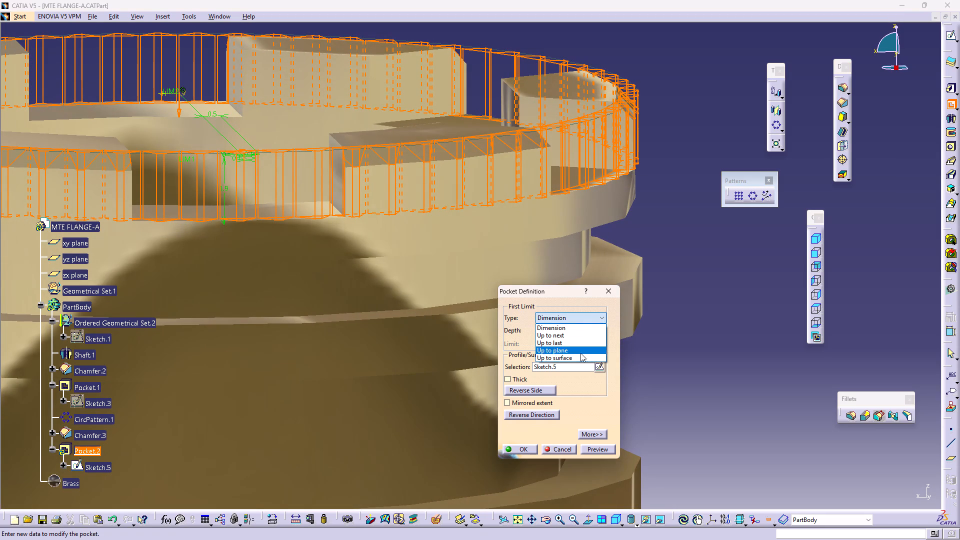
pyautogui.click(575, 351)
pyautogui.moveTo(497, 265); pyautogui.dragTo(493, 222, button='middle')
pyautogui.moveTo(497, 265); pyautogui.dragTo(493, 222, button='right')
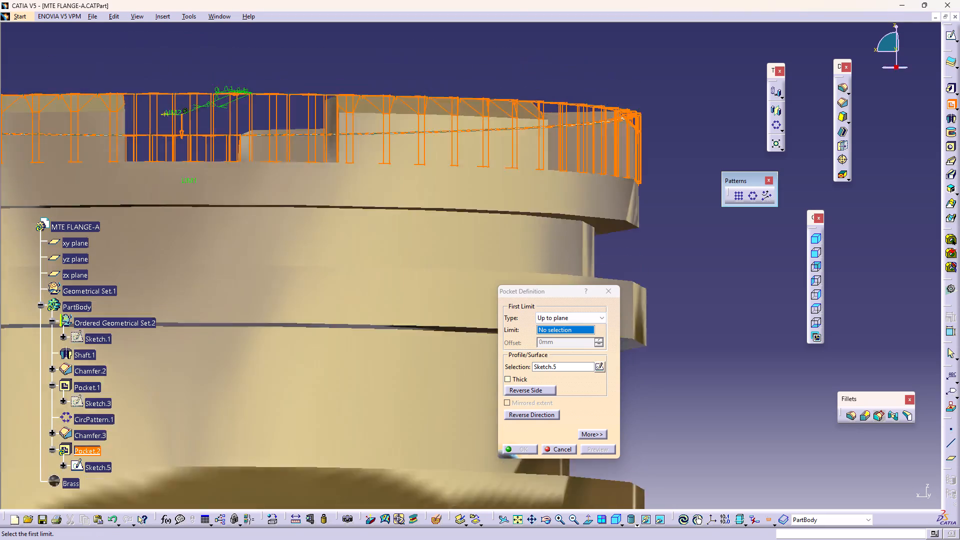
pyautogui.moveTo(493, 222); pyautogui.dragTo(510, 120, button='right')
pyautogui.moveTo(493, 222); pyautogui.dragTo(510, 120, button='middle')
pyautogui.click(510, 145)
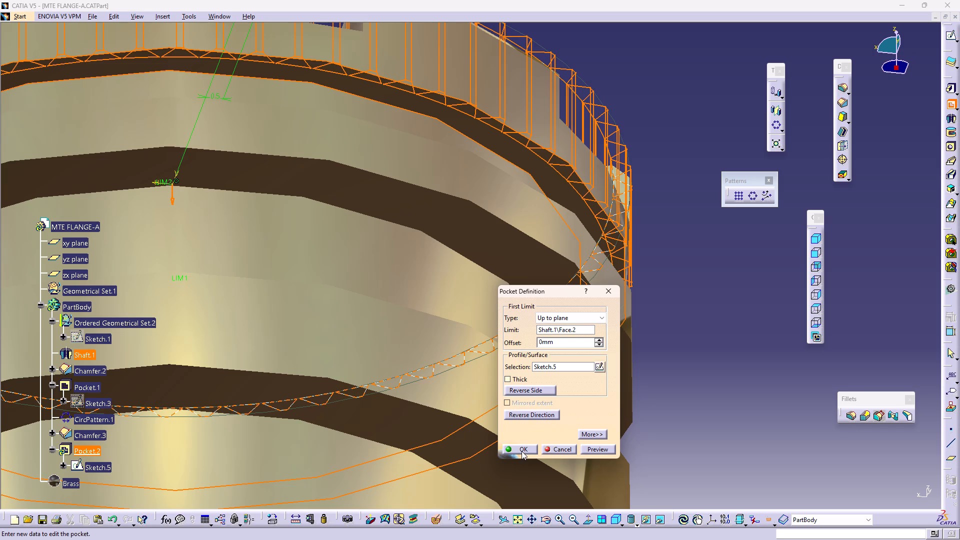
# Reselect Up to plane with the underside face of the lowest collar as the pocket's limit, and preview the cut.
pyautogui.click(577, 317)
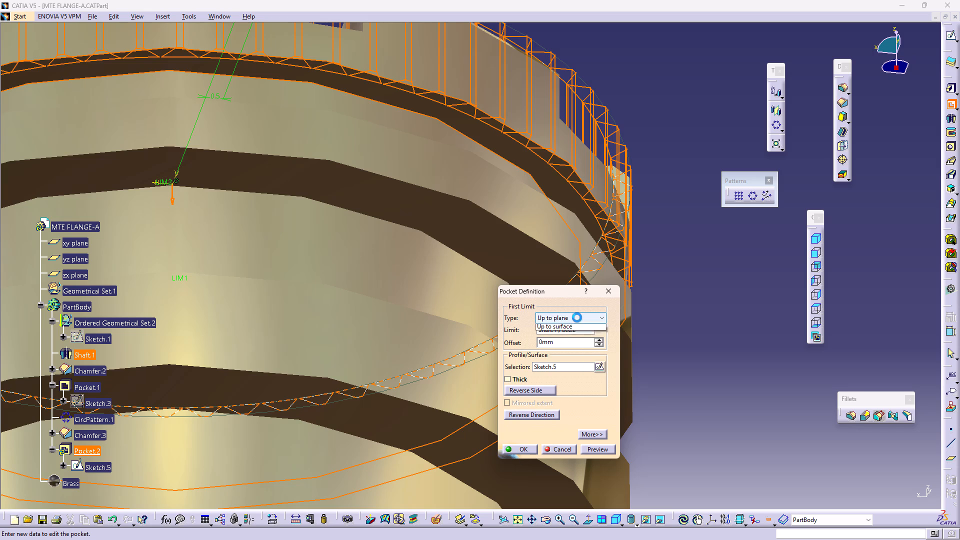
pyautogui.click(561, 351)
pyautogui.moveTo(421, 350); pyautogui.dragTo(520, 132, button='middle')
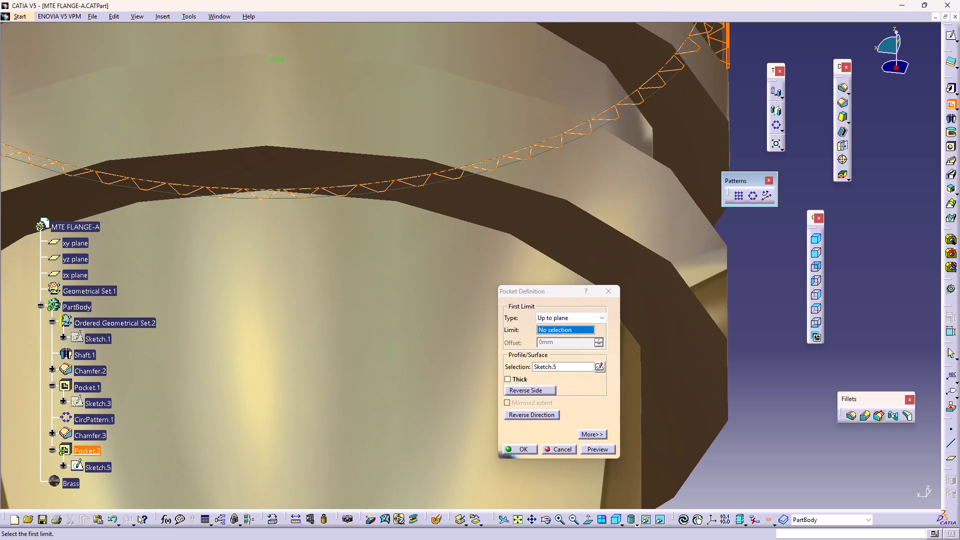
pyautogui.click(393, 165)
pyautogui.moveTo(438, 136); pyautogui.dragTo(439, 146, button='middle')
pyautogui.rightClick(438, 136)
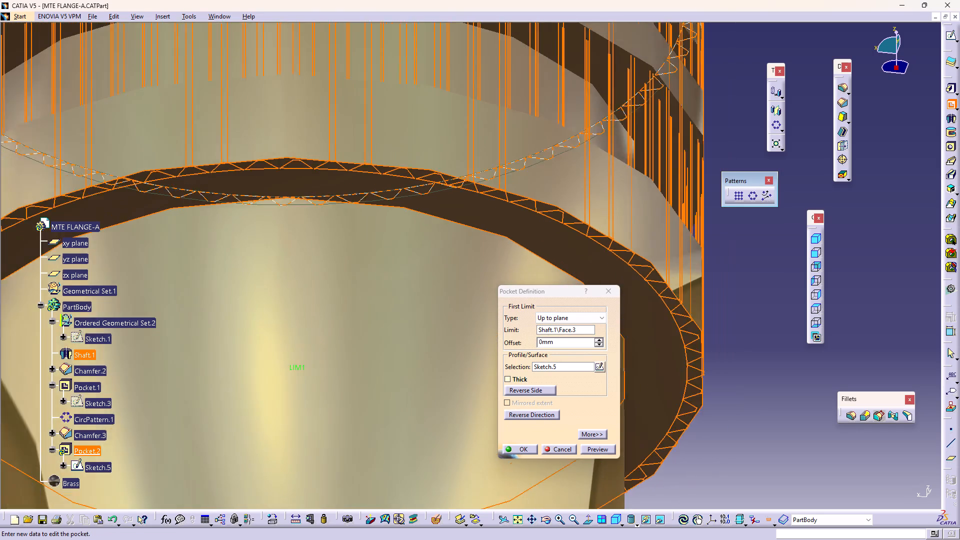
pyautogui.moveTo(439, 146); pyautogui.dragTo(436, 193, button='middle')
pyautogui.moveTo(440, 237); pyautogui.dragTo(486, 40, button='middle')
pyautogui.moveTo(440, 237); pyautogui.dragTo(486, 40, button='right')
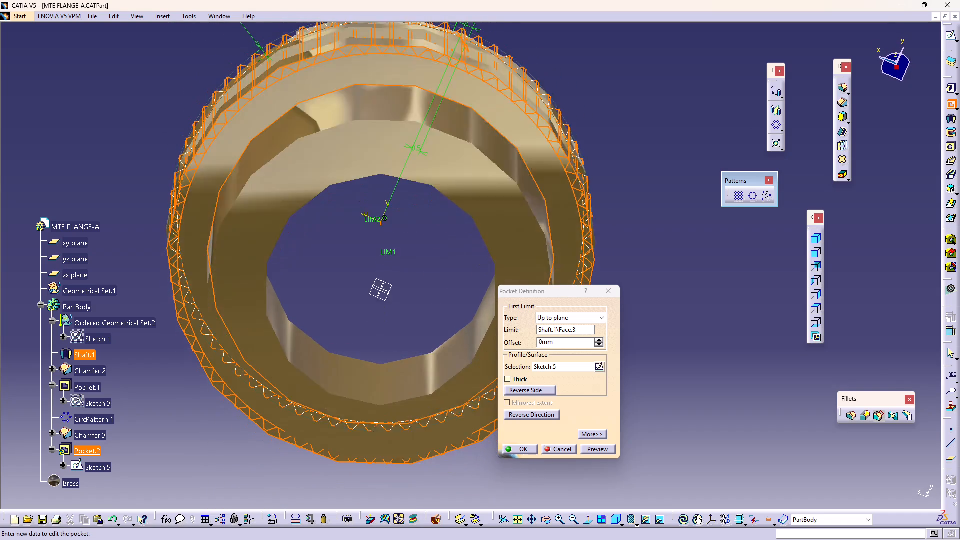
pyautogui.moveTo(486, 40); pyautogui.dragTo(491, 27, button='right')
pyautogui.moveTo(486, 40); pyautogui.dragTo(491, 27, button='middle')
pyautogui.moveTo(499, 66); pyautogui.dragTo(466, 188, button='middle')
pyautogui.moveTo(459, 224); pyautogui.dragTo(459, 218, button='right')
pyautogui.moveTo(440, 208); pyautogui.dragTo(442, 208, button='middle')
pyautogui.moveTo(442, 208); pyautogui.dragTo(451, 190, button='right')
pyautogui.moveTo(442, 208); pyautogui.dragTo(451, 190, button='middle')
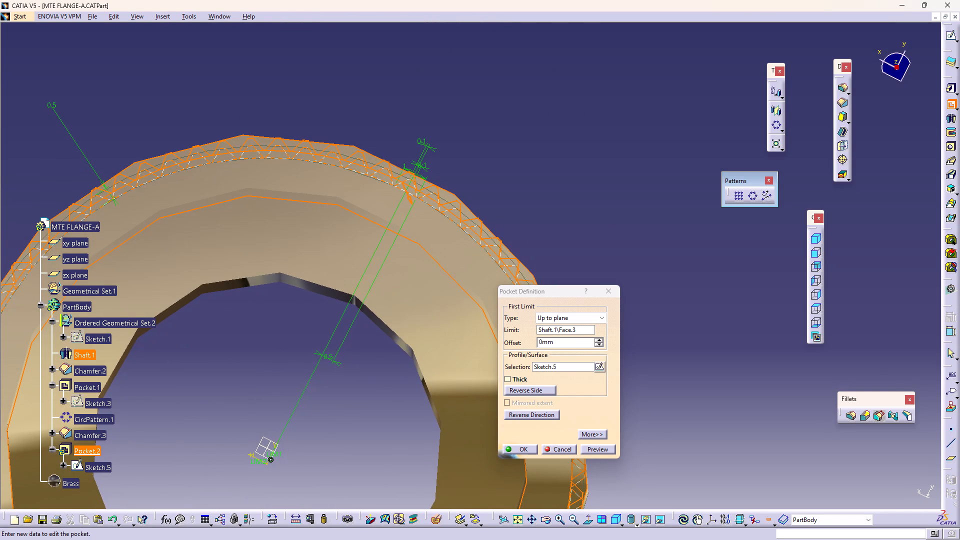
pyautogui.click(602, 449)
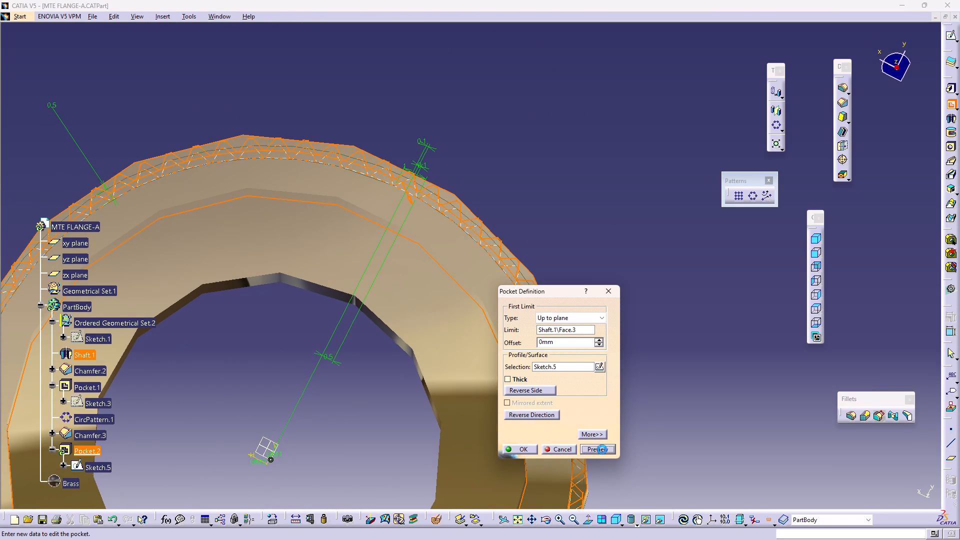
# Examine the previewed tapered cuts through the flange's top rim and the collars below it.
pyautogui.moveTo(595, 274); pyautogui.dragTo(446, 371, button='middle')
pyautogui.moveTo(595, 274); pyautogui.dragTo(446, 371, button='right')
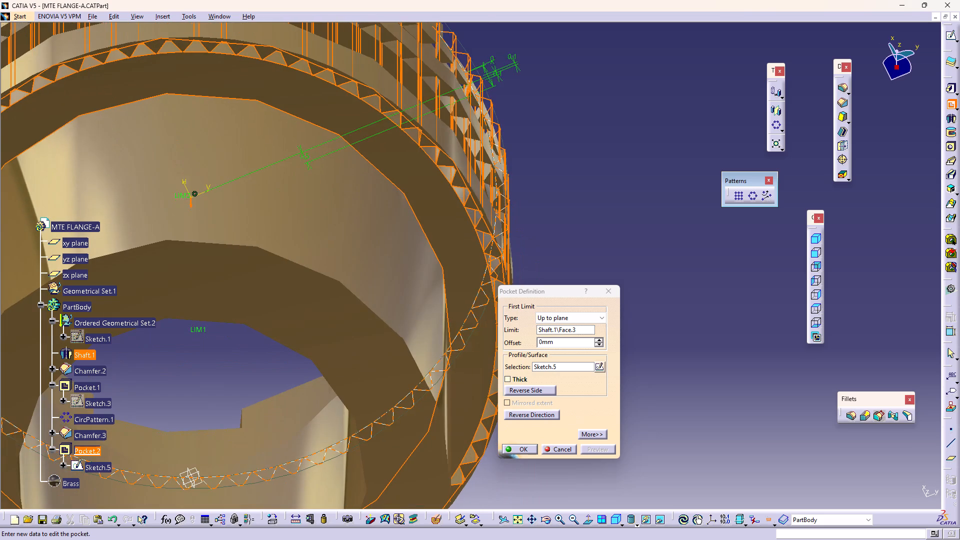
pyautogui.moveTo(498, 225); pyautogui.dragTo(405, 326, button='middle')
pyautogui.moveTo(463, 240); pyautogui.dragTo(387, 407, button='middle')
pyautogui.moveTo(450, 259); pyautogui.dragTo(387, 407, button='right')
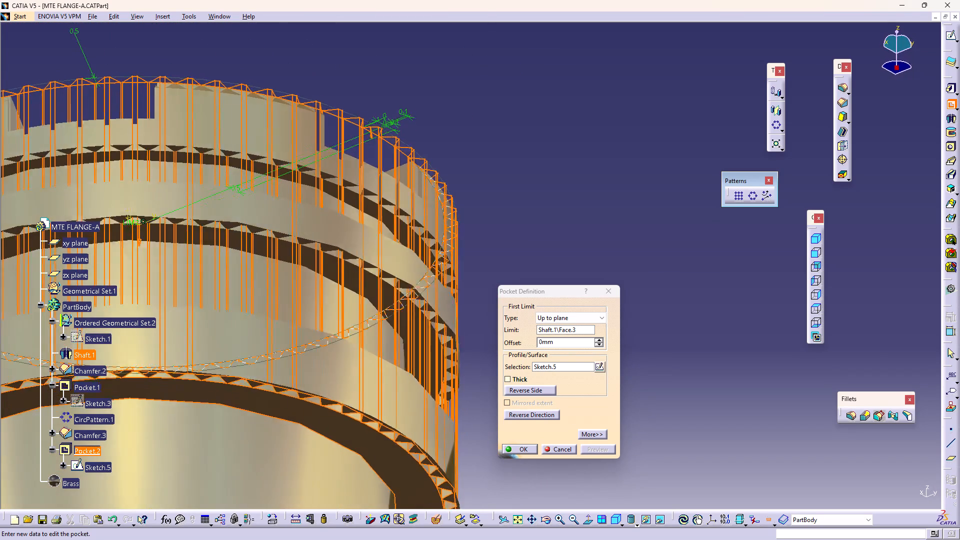
pyautogui.moveTo(387, 407); pyautogui.dragTo(417, 282, button='middle')
pyautogui.moveTo(387, 407); pyautogui.dragTo(417, 282, button='right')
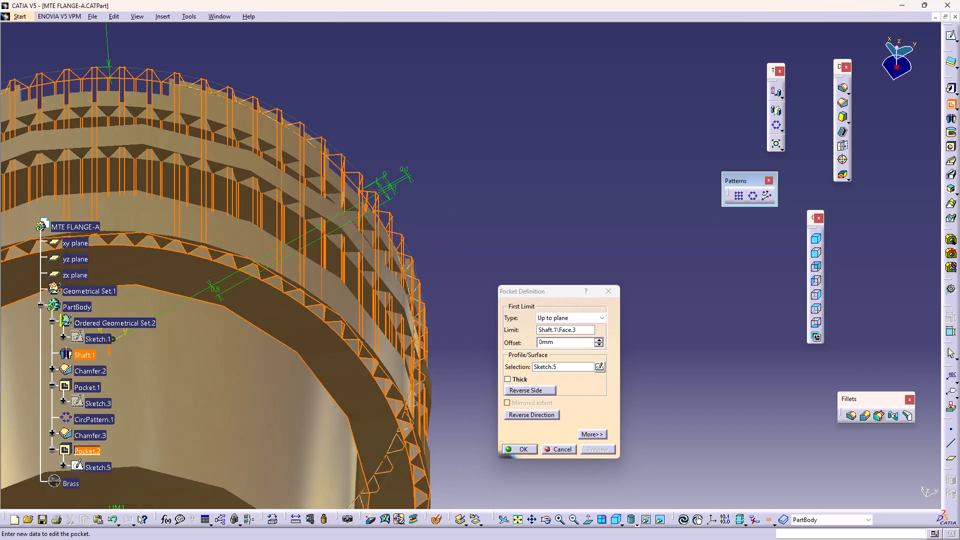
pyautogui.moveTo(417, 282); pyautogui.dragTo(433, 254, button='right')
pyautogui.moveTo(417, 282); pyautogui.dragTo(433, 254, button='middle')
pyautogui.moveTo(433, 254); pyautogui.dragTo(629, 418, button='middle')
pyautogui.rightClick(629, 429)
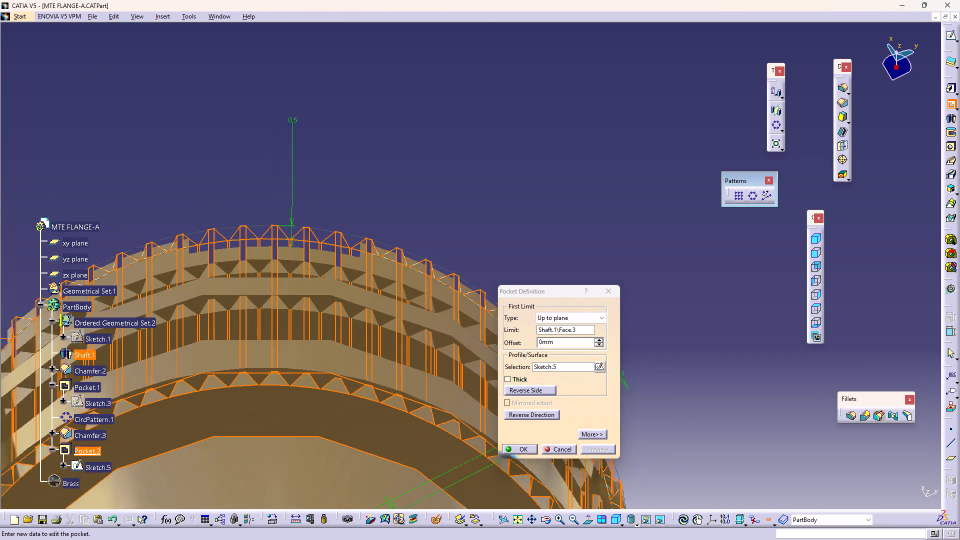
pyautogui.moveTo(629, 418); pyautogui.dragTo(630, 391, button='middle')
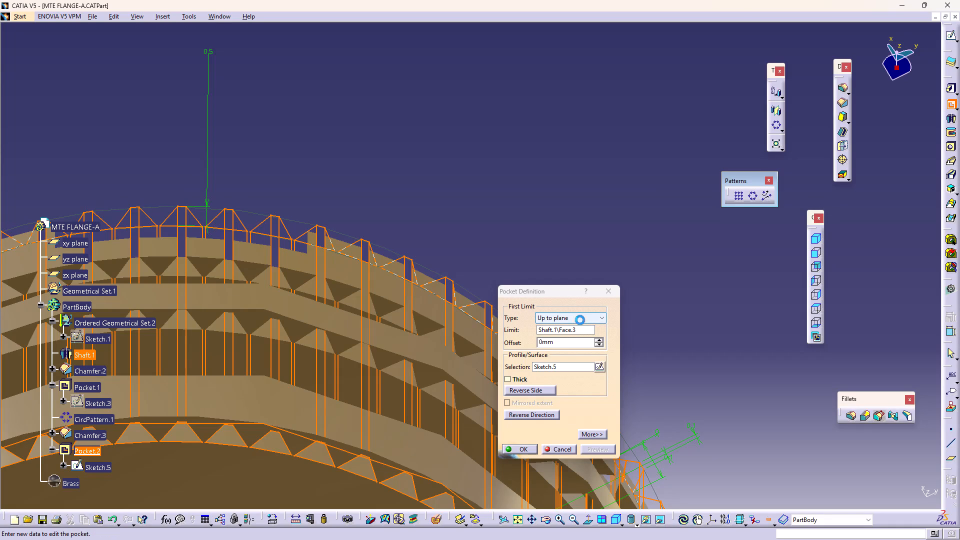
# Limit the pocket up to the plane of the top rim's underside face with 0 mm offset, and create it.
pyautogui.click(580, 320)
pyautogui.click(570, 350)
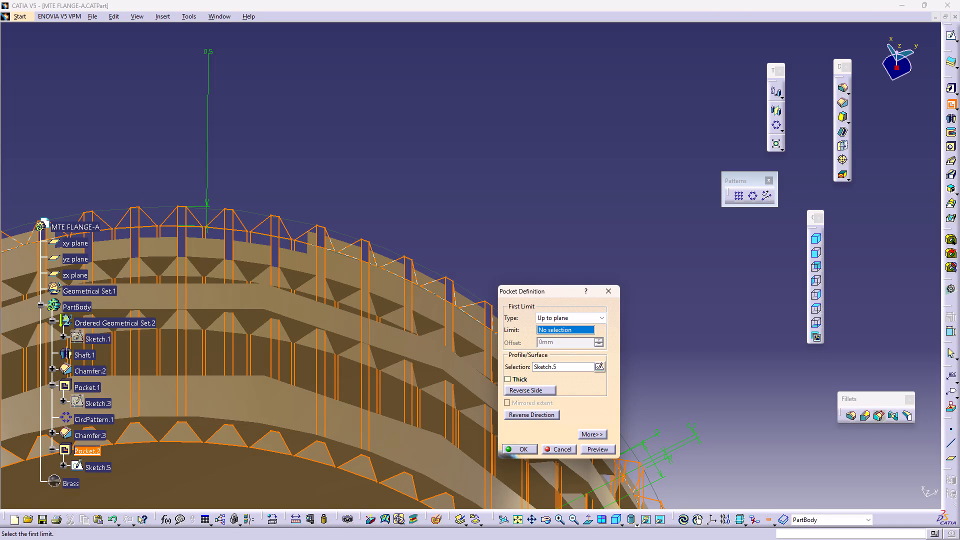
pyautogui.moveTo(443, 342); pyautogui.dragTo(388, 453, button='middle')
pyautogui.moveTo(430, 363); pyautogui.dragTo(388, 453, button='right')
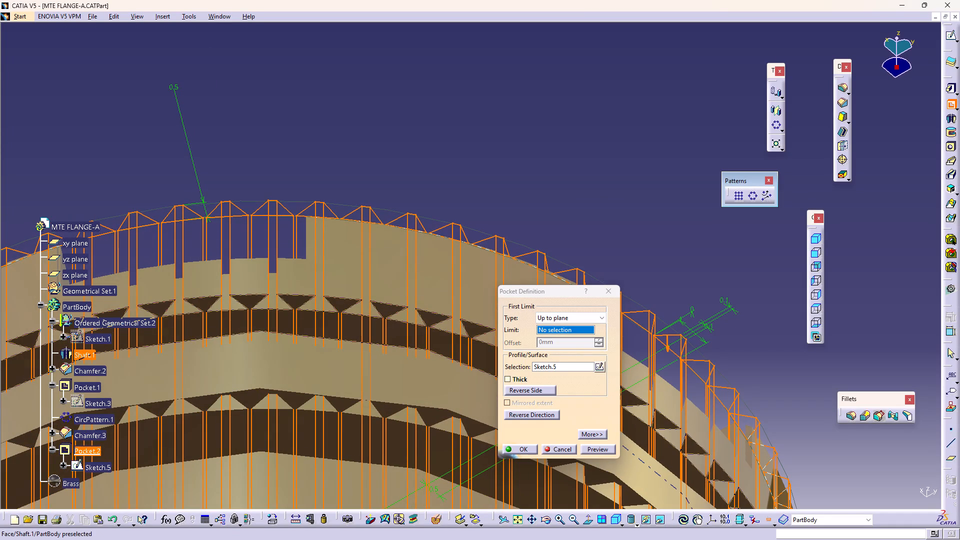
pyautogui.click(396, 332)
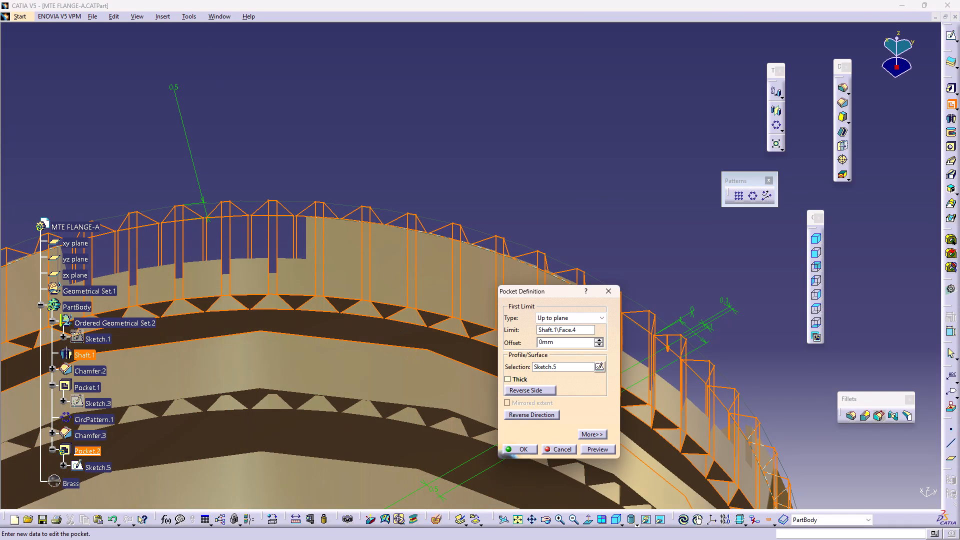
pyautogui.click(524, 451)
pyautogui.click(504, 215)
# Inspect the cut teeth around the flange's notched rim from the side and the open end.
pyautogui.moveTo(532, 208); pyautogui.dragTo(538, 244, button='middle')
pyautogui.rightClick(532, 208)
pyautogui.moveTo(418, 256); pyautogui.dragTo(582, 487, button='middle')
pyautogui.moveTo(418, 256); pyautogui.dragTo(582, 487, button='right')
pyautogui.moveTo(421, 154); pyautogui.dragTo(362, 237, button='middle')
pyautogui.moveTo(405, 172); pyautogui.dragTo(362, 237, button='right')
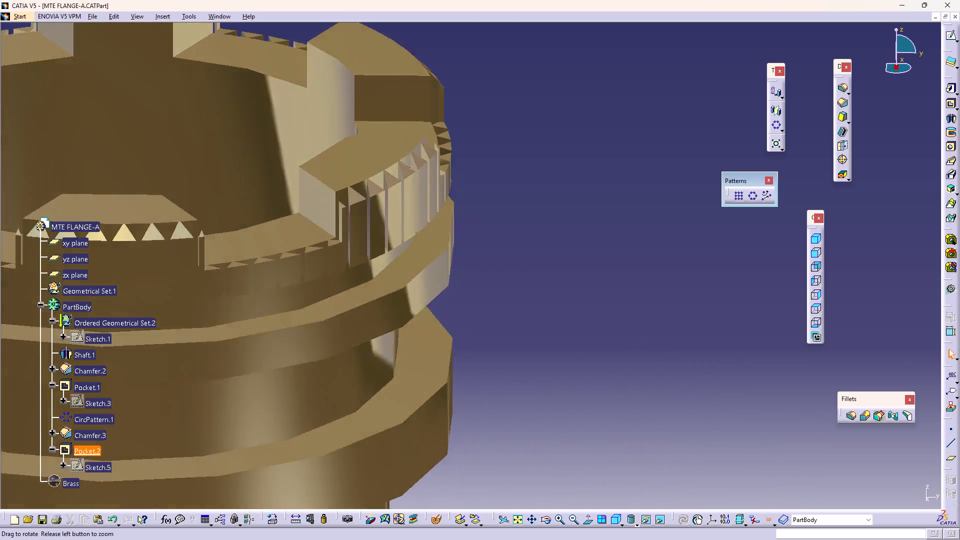
pyautogui.moveTo(362, 237); pyautogui.dragTo(348, 396, button='right')
pyautogui.moveTo(362, 237); pyautogui.dragTo(351, 385, button='middle')
pyautogui.moveTo(192, 215); pyautogui.dragTo(408, 203, button='middle')
pyautogui.moveTo(192, 215); pyautogui.dragTo(408, 203, button='right')
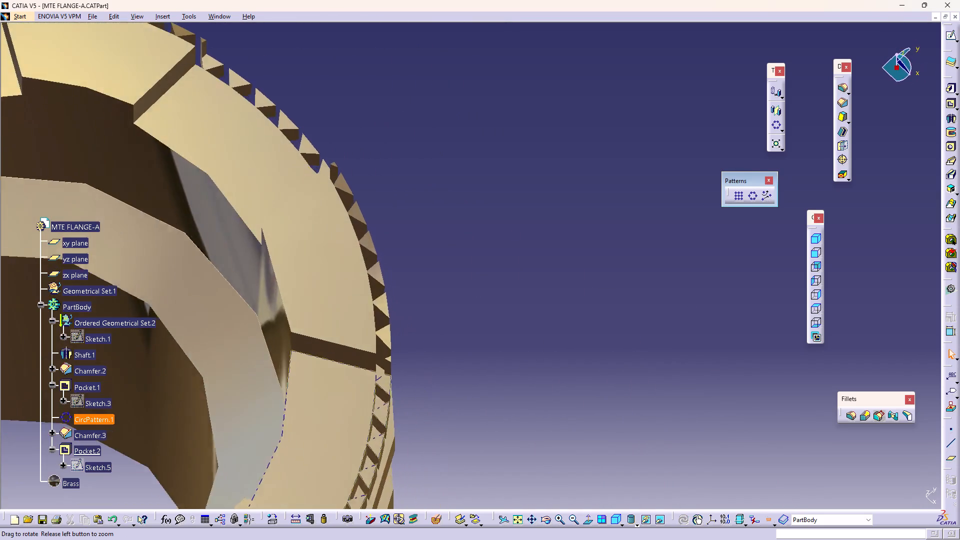
# Examine the cut teeth in the notched rim, the adjoining collars and the body's plain end from several angles.
pyautogui.moveTo(408, 203); pyautogui.dragTo(617, 303, button='middle')
pyautogui.moveTo(408, 203); pyautogui.dragTo(617, 303, button='right')
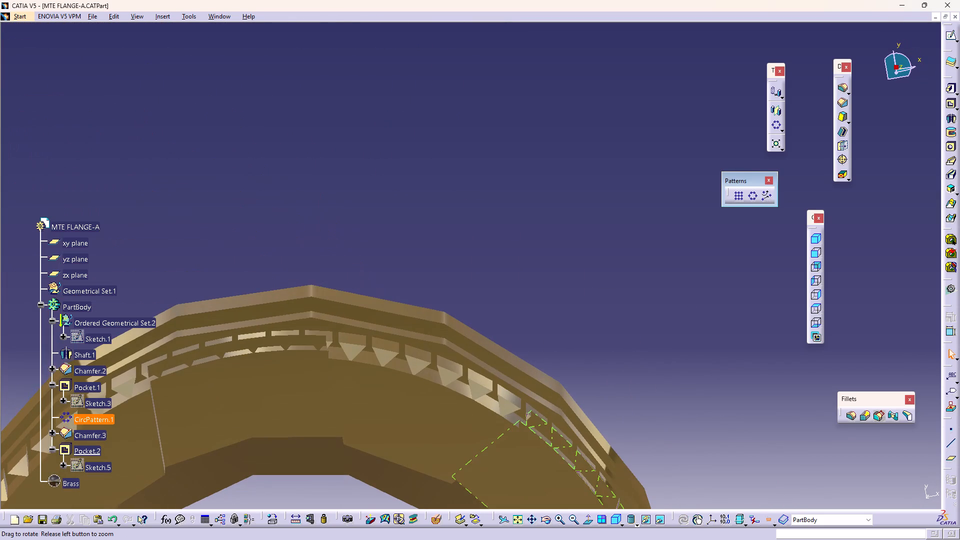
pyautogui.moveTo(617, 303); pyautogui.dragTo(620, 265, button='right')
pyautogui.moveTo(617, 303); pyautogui.dragTo(620, 265, button='middle')
pyautogui.moveTo(583, 290); pyautogui.dragTo(611, 184, button='middle')
pyautogui.moveTo(584, 184); pyautogui.dragTo(575, 207, button='middle')
pyautogui.moveTo(584, 184); pyautogui.dragTo(575, 207, button='right')
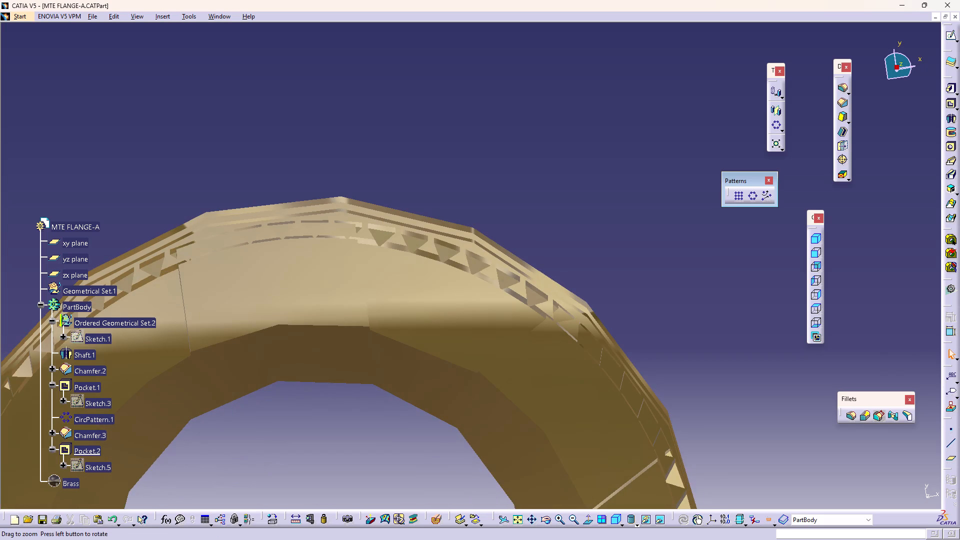
pyautogui.moveTo(575, 207); pyautogui.dragTo(568, 195, button='middle')
pyautogui.moveTo(575, 207); pyautogui.dragTo(568, 195, button='right')
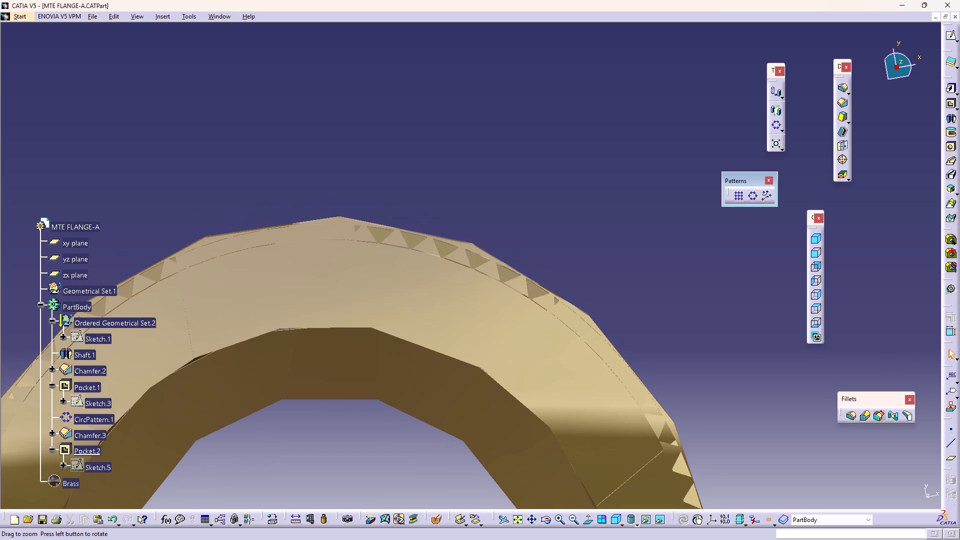
pyautogui.moveTo(567, 200); pyautogui.dragTo(490, 291, button='middle')
pyautogui.moveTo(565, 214); pyautogui.dragTo(491, 291, button='right')
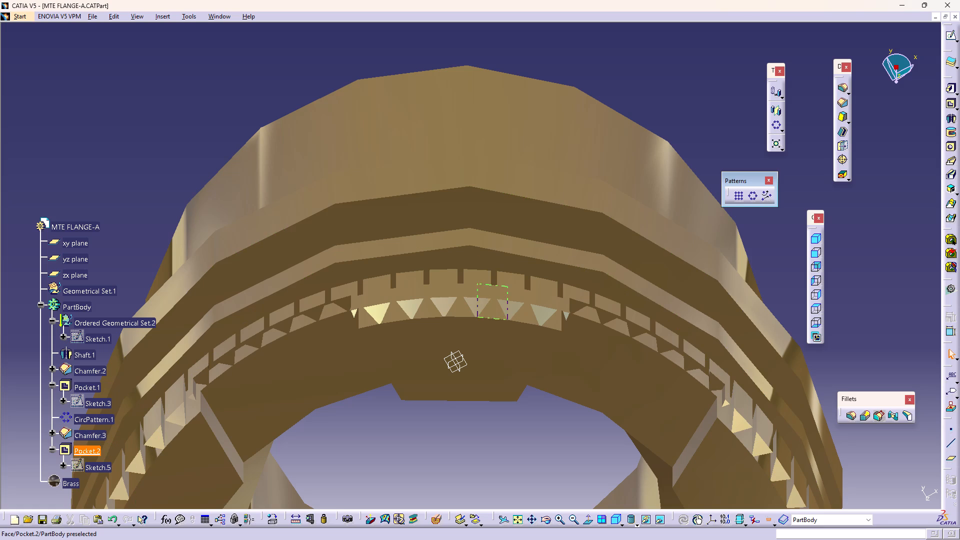
pyautogui.moveTo(474, 315); pyautogui.dragTo(521, 237, button='middle')
pyautogui.rightClick(519, 164)
pyautogui.moveTo(670, 320); pyautogui.dragTo(666, 350, button='middle')
pyautogui.moveTo(670, 335); pyautogui.dragTo(666, 350, button='right')
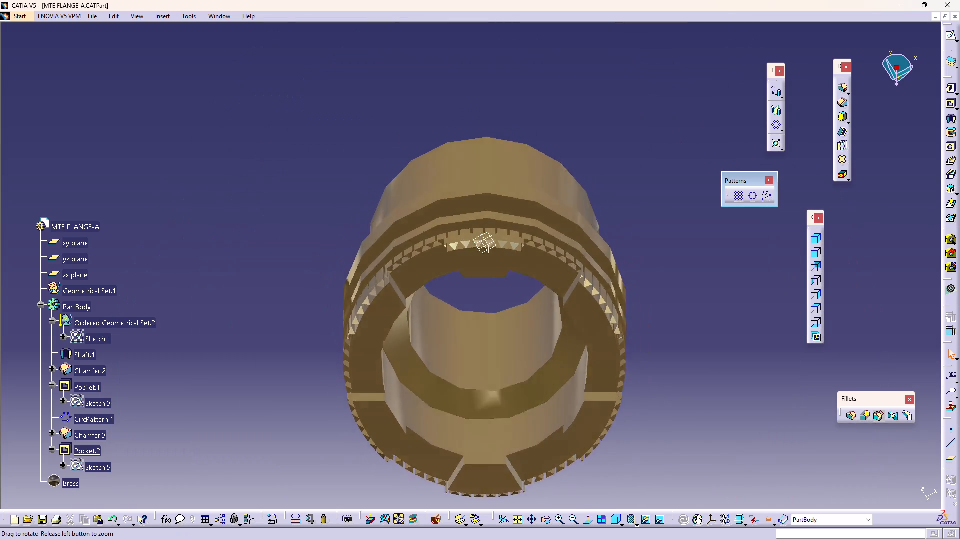
pyautogui.moveTo(666, 350); pyautogui.dragTo(751, 25, button='right')
pyautogui.moveTo(666, 350); pyautogui.dragTo(751, 23, button='middle')
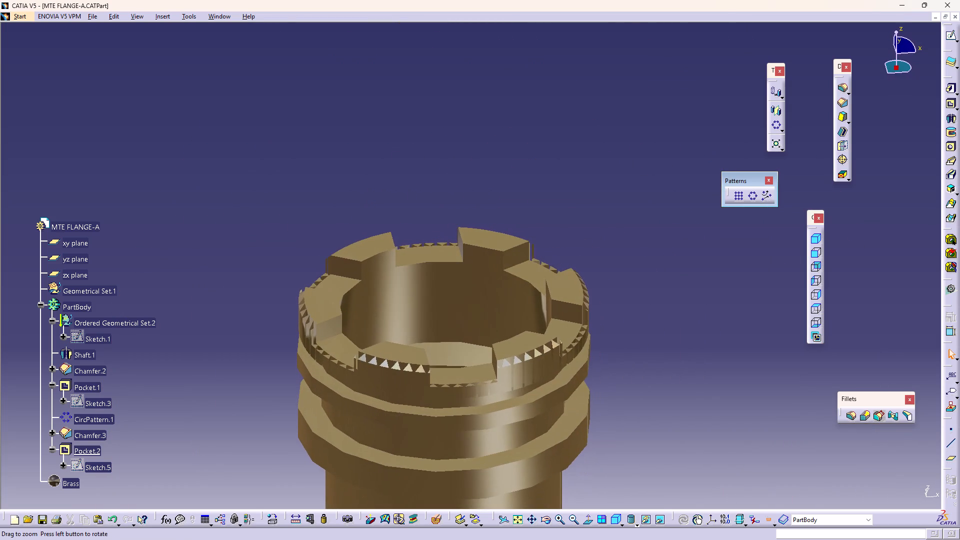
pyautogui.moveTo(709, 305); pyautogui.dragTo(533, 90, button='middle')
pyautogui.moveTo(701, 273); pyautogui.dragTo(533, 90, button='right')
pyautogui.moveTo(555, 308); pyautogui.dragTo(586, 93, button='middle')
pyautogui.moveTo(319, 292); pyautogui.dragTo(338, 299, button='middle')
pyautogui.rightClick(327, 279)
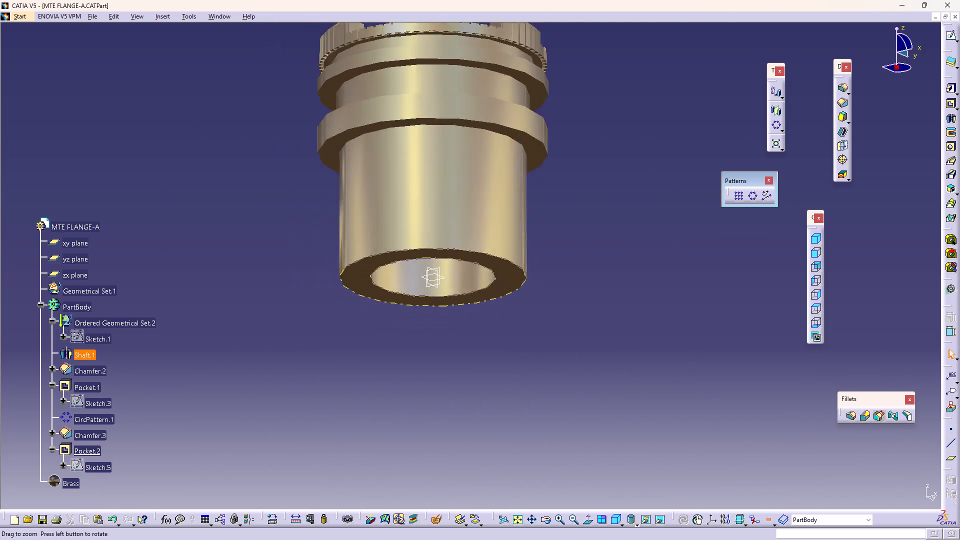
pyautogui.moveTo(338, 299); pyautogui.dragTo(360, 337, button='middle')
pyautogui.moveTo(327, 293); pyautogui.dragTo(417, 455, button='middle')
pyautogui.moveTo(328, 295); pyautogui.dragTo(417, 456, button='right')
pyautogui.moveTo(547, 231); pyautogui.dragTo(538, 237, button='middle')
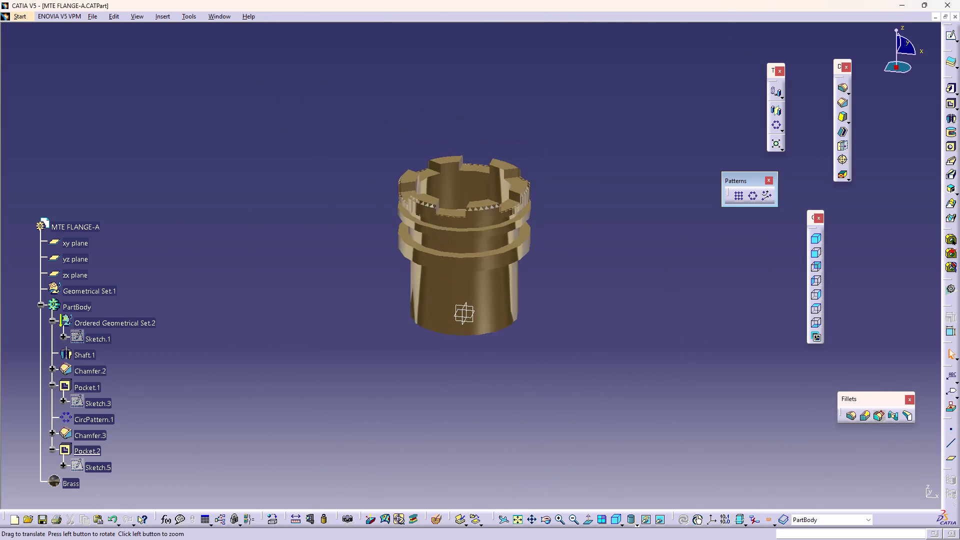
pyautogui.moveTo(538, 237); pyautogui.dragTo(431, 406, button='middle')
pyautogui.moveTo(522, 247); pyautogui.dragTo(418, 409, button='right')
pyautogui.moveTo(536, 292); pyautogui.dragTo(378, 166, button='middle')
pyautogui.moveTo(536, 292); pyautogui.dragTo(352, 255, button='right')
pyautogui.moveTo(352, 254); pyautogui.dragTo(350, 244, button='right')
pyautogui.moveTo(287, 231); pyautogui.dragTo(300, 283, button='middle')
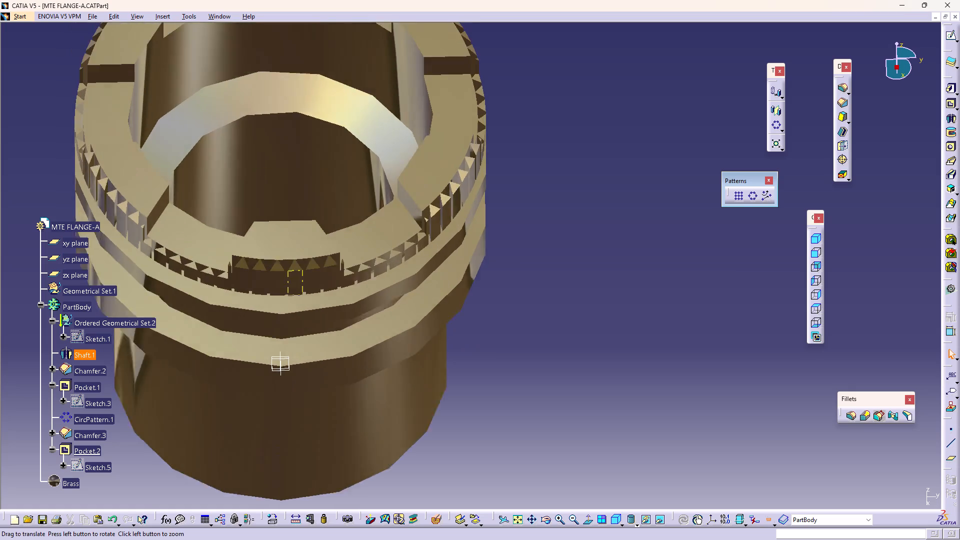
pyautogui.moveTo(300, 283); pyautogui.dragTo(480, 314, button='middle')
pyautogui.moveTo(257, 205); pyautogui.dragTo(275, 375, button='middle')
pyautogui.moveTo(255, 226); pyautogui.dragTo(295, 366, button='right')
pyautogui.moveTo(589, 153); pyautogui.dragTo(334, 194, button='middle')
pyautogui.moveTo(582, 160); pyautogui.dragTo(334, 194, button='right')
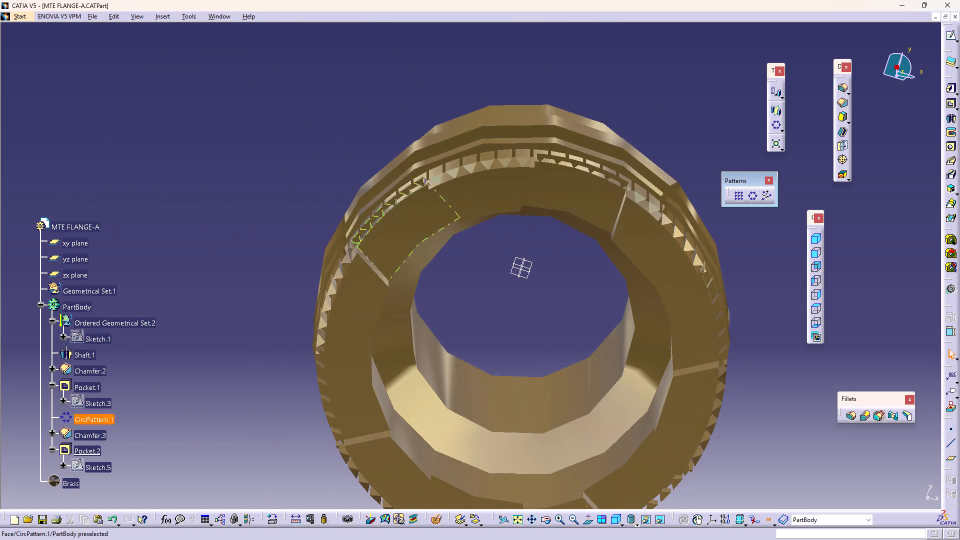
pyautogui.moveTo(613, 293); pyautogui.dragTo(419, 320, button='middle')
pyautogui.moveTo(603, 316); pyautogui.dragTo(418, 320, button='right')
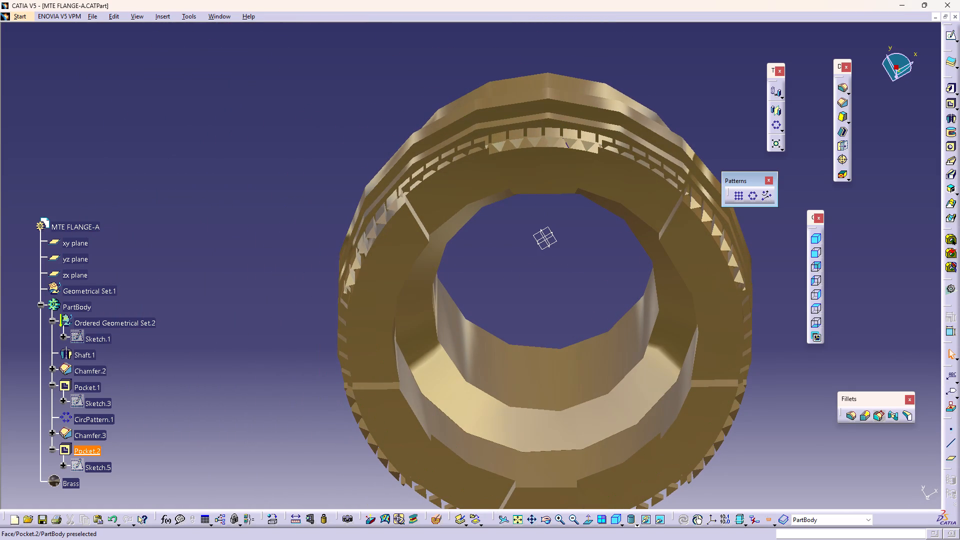
# Open the tooth pocket and its profile sketch for editing, and examine how the tapered profiles meet the flange's rim.
pyautogui.doubleClick(561, 144)
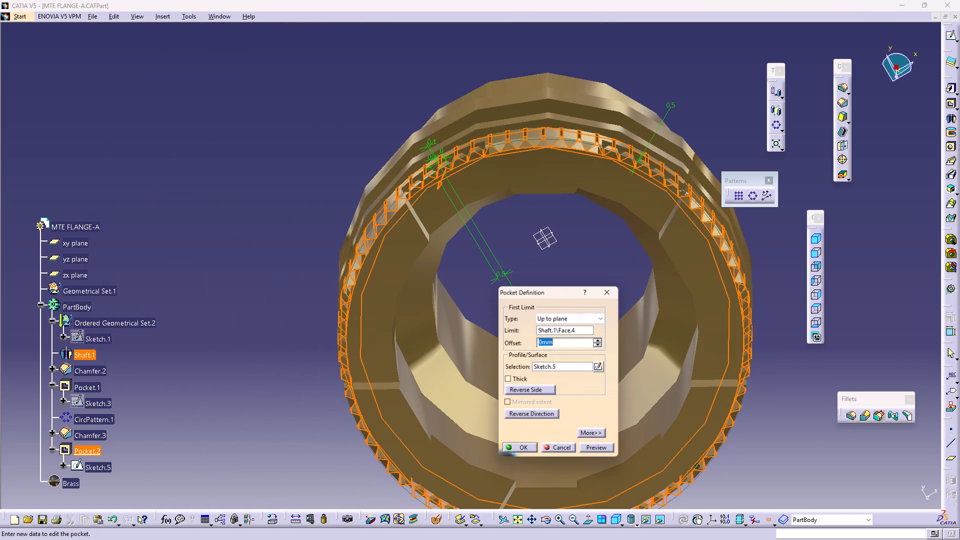
pyautogui.click(601, 367)
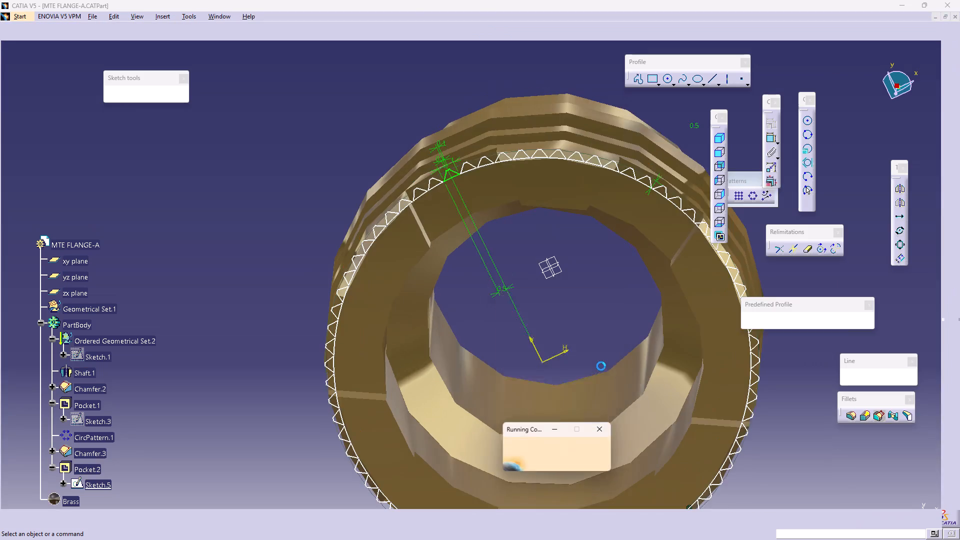
pyautogui.moveTo(598, 304); pyautogui.dragTo(607, 280, button='middle')
pyautogui.rightClick(598, 304)
pyautogui.moveTo(609, 275); pyautogui.dragTo(578, 319, button='middle')
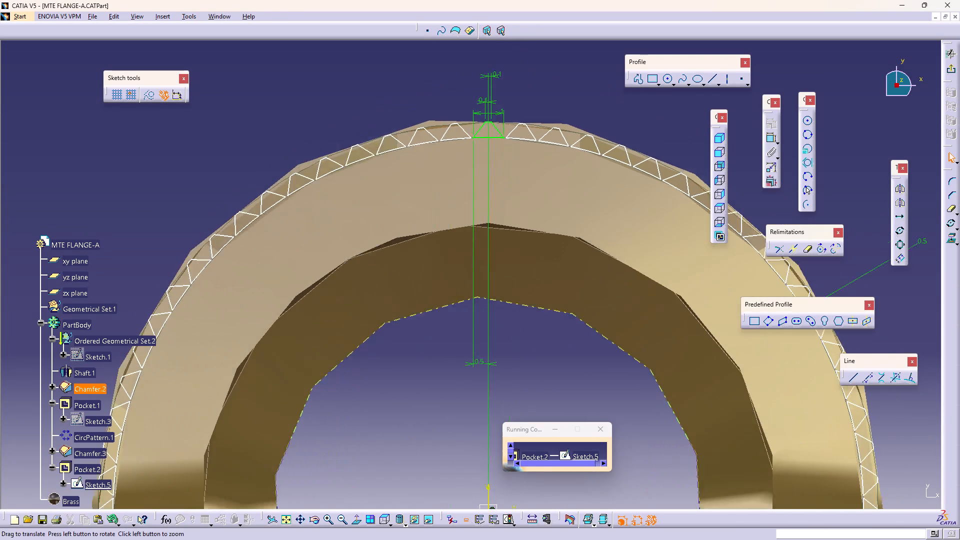
pyautogui.moveTo(578, 319); pyautogui.dragTo(527, 371, button='middle')
pyautogui.moveTo(550, 354); pyautogui.dragTo(508, 332, button='middle')
pyautogui.rightClick(494, 365)
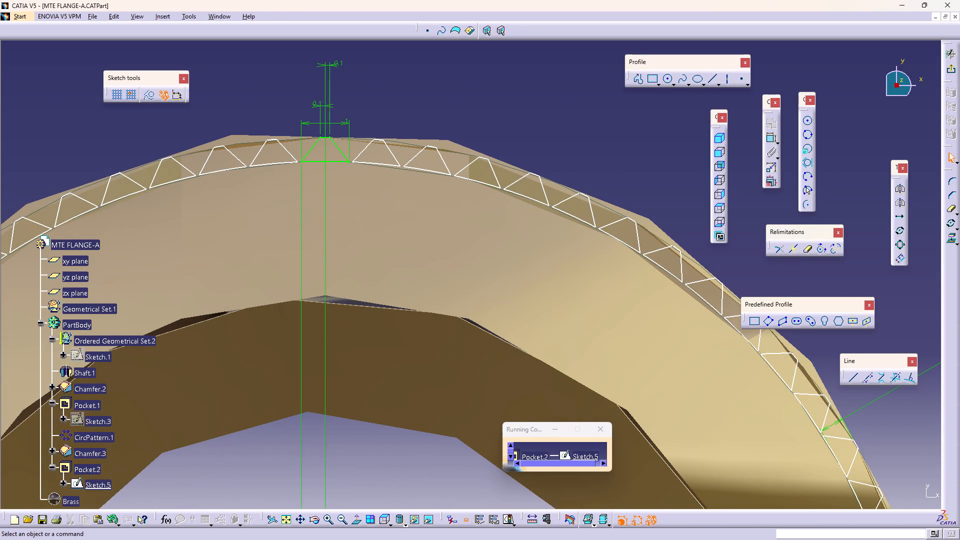
pyautogui.moveTo(593, 180); pyautogui.dragTo(557, 181, button='middle')
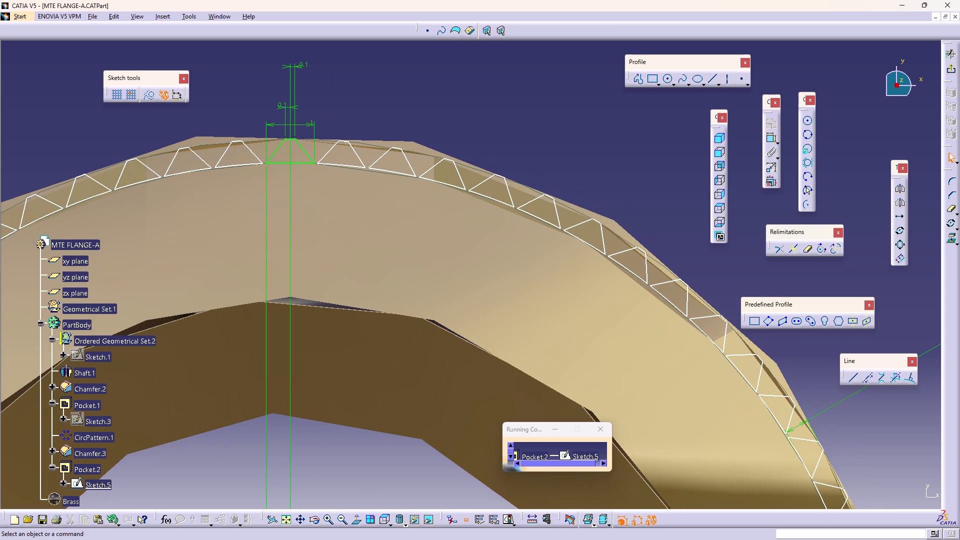
pyautogui.moveTo(565, 172); pyautogui.dragTo(566, 181, button='middle')
pyautogui.moveTo(566, 173); pyautogui.dragTo(562, 183, button='right')
pyautogui.moveTo(566, 181); pyautogui.dragTo(562, 183, button='middle')
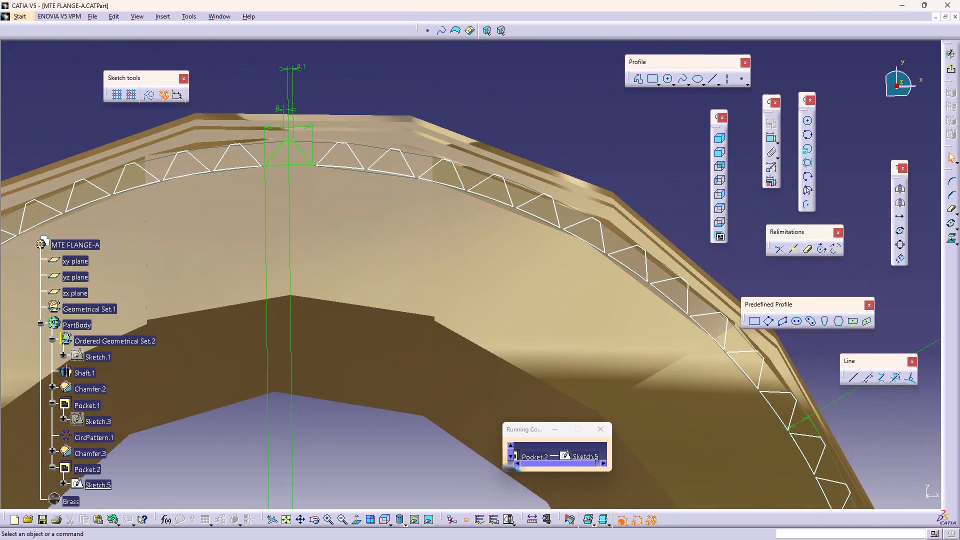
pyautogui.moveTo(562, 183); pyautogui.dragTo(570, 167, button='middle')
pyautogui.moveTo(562, 183); pyautogui.dragTo(570, 167, button='right')
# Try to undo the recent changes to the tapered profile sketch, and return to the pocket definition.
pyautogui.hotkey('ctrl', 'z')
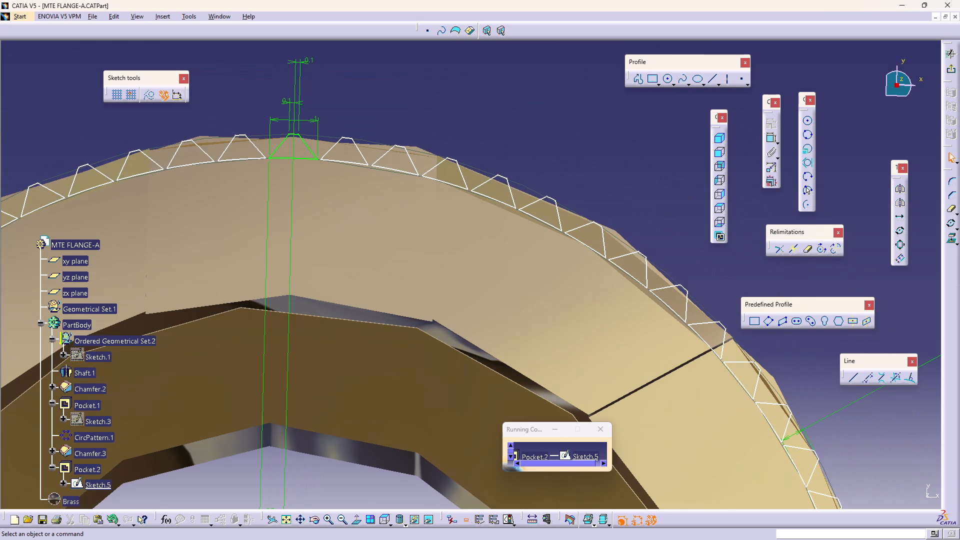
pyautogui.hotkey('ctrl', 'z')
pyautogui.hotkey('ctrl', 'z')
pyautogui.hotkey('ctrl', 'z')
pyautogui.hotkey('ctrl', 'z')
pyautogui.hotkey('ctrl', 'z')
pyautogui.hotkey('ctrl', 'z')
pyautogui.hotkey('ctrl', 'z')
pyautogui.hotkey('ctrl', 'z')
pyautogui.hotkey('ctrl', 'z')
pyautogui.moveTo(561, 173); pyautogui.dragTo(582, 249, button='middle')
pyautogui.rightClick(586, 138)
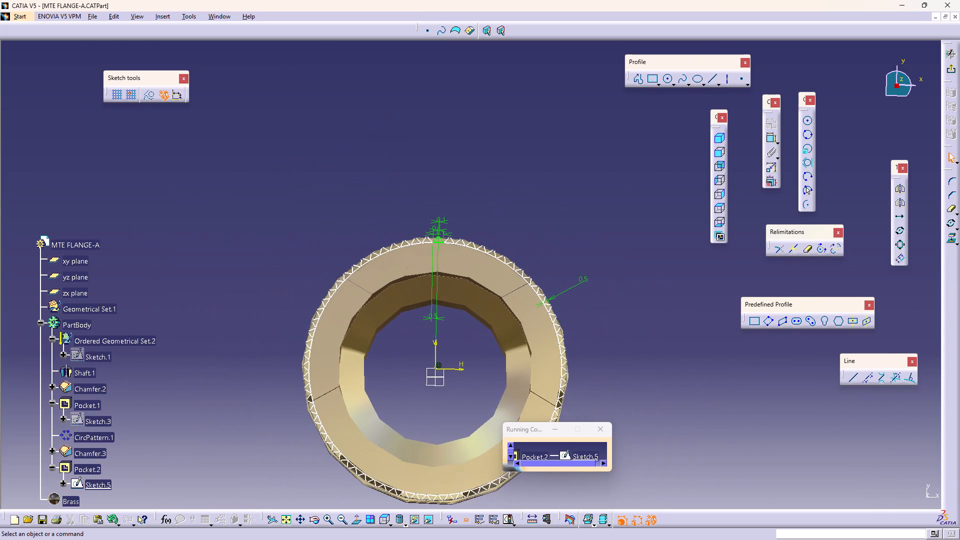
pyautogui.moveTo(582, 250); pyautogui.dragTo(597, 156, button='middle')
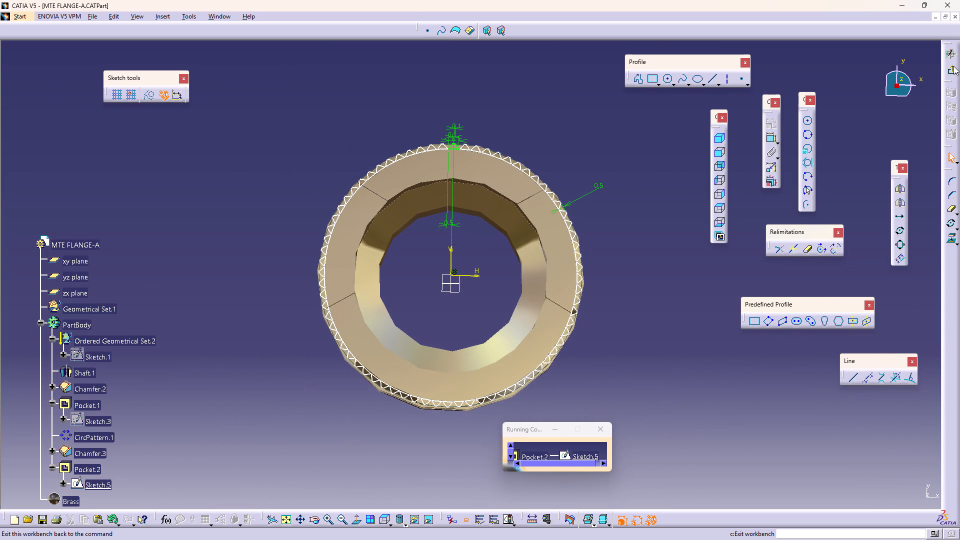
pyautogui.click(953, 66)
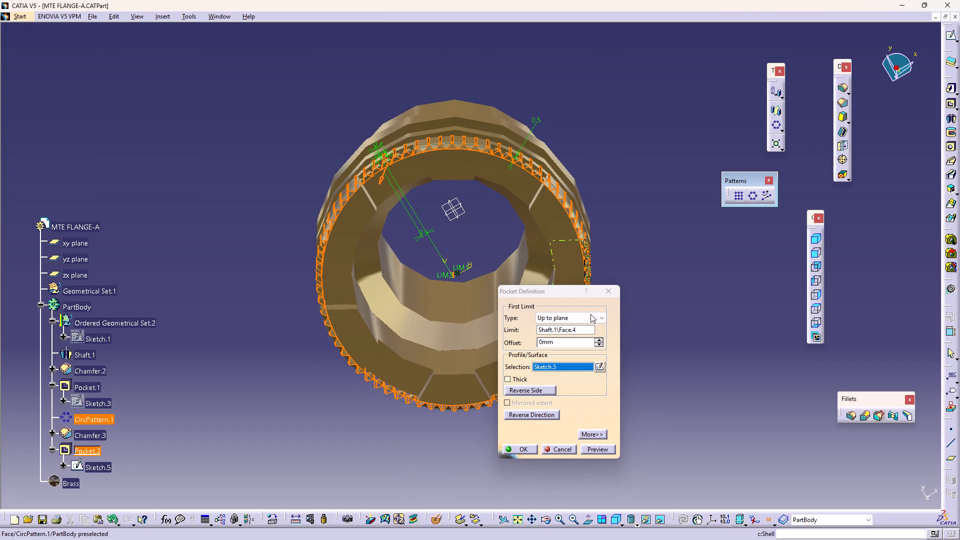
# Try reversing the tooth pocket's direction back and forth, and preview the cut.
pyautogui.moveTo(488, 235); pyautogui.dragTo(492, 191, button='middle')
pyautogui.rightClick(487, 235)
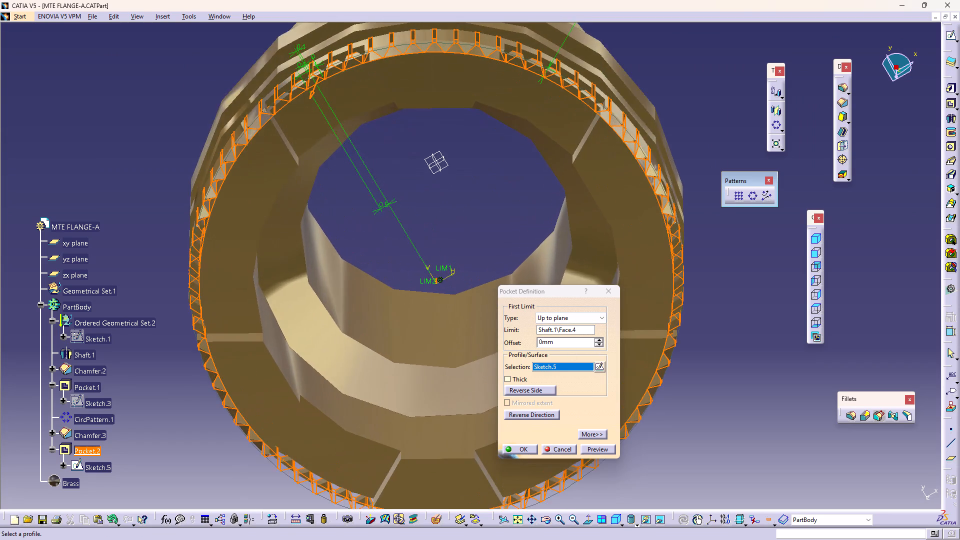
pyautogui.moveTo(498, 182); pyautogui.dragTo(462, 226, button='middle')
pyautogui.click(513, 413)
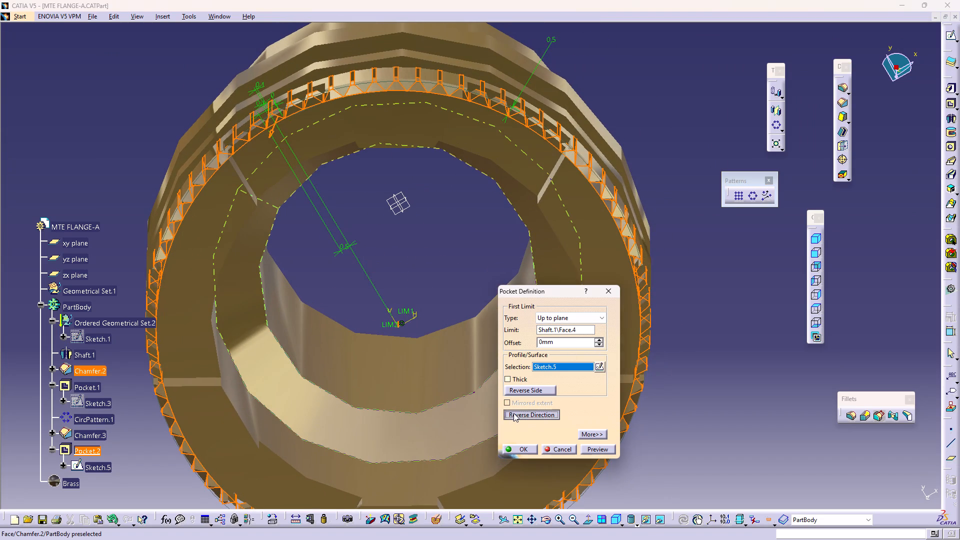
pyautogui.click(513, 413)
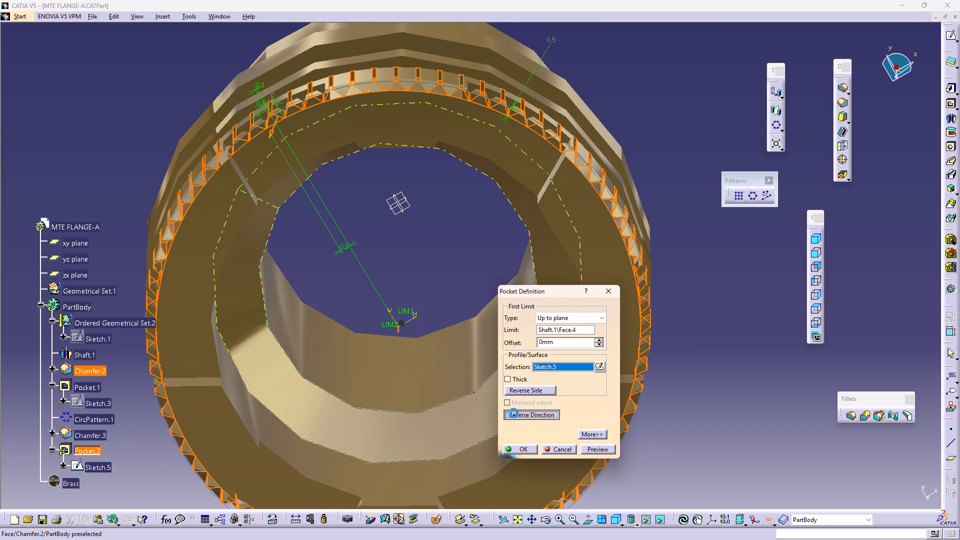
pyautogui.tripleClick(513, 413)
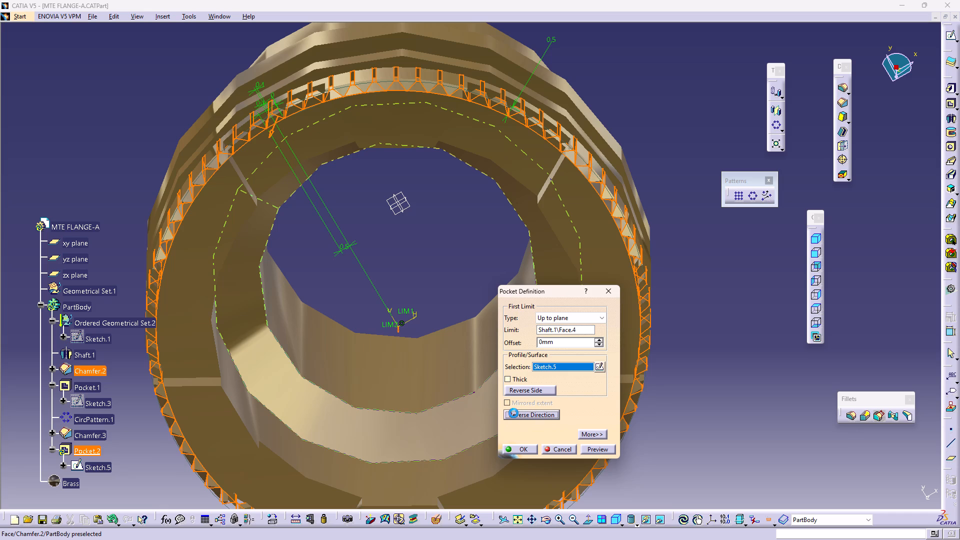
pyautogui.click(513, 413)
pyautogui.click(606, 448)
# Examine the previewed tooth cuts around the rim and its notches from the open end and from below.
pyautogui.moveTo(444, 223); pyautogui.dragTo(437, 244, button='middle')
pyautogui.moveTo(442, 305); pyautogui.dragTo(437, 244, button='right')
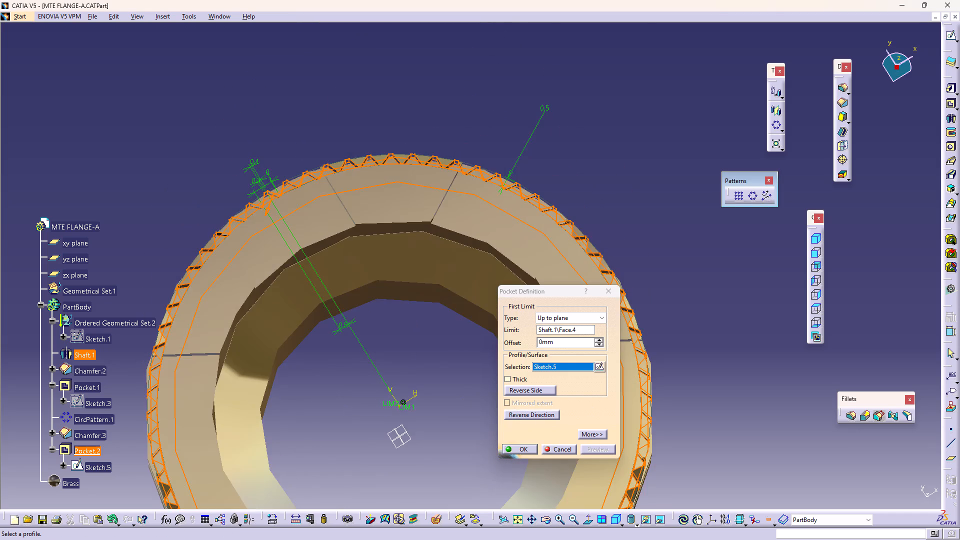
pyautogui.moveTo(437, 244); pyautogui.dragTo(439, 251, button='right')
pyautogui.moveTo(437, 244); pyautogui.dragTo(454, 202, button='middle')
pyautogui.rightClick(440, 247)
pyautogui.scroll(1, 466, 184)
pyautogui.moveTo(466, 184); pyautogui.dragTo(437, 233, button='middle')
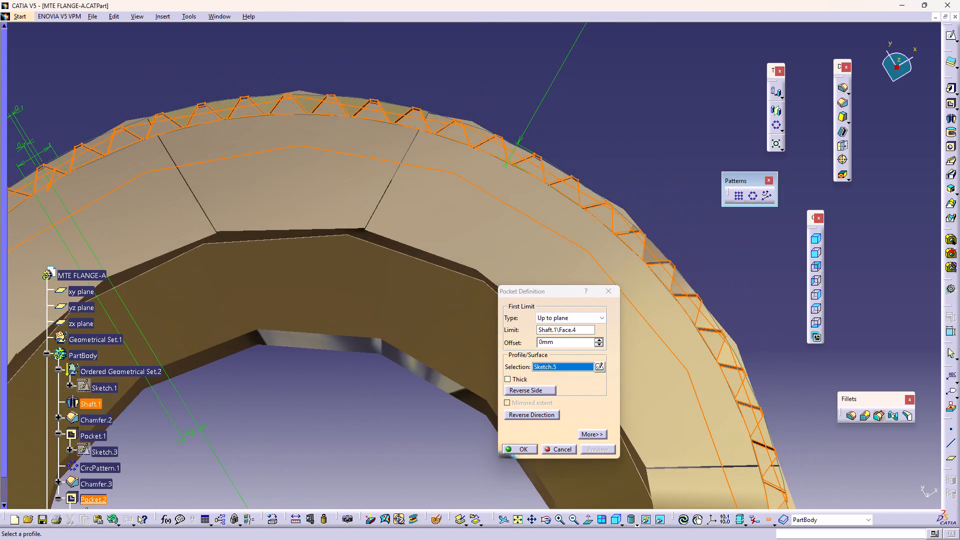
pyautogui.moveTo(575, 160); pyautogui.dragTo(475, 197, button='middle')
pyautogui.moveTo(576, 163); pyautogui.dragTo(475, 197, button='right')
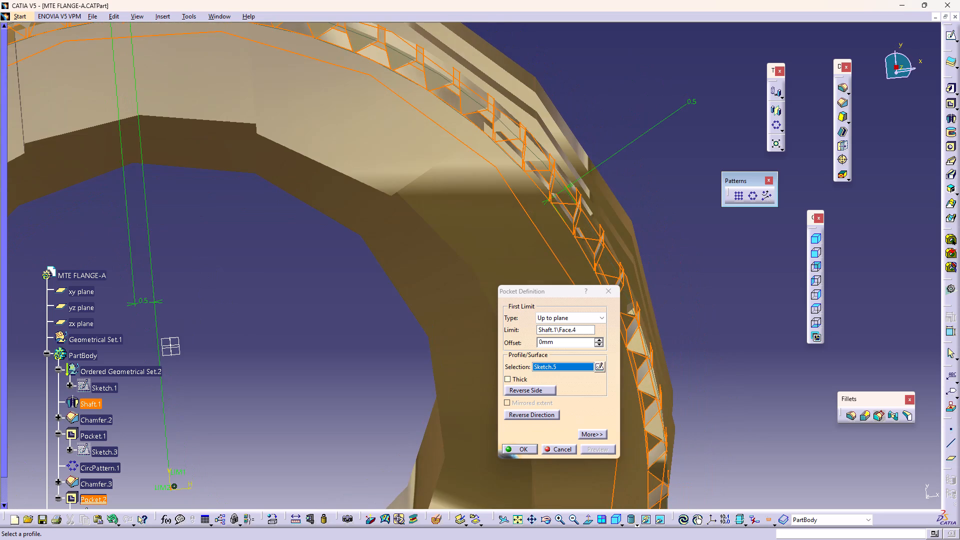
pyautogui.moveTo(475, 197); pyautogui.dragTo(664, 148, button='middle')
pyautogui.moveTo(475, 197); pyautogui.dragTo(664, 148, button='right')
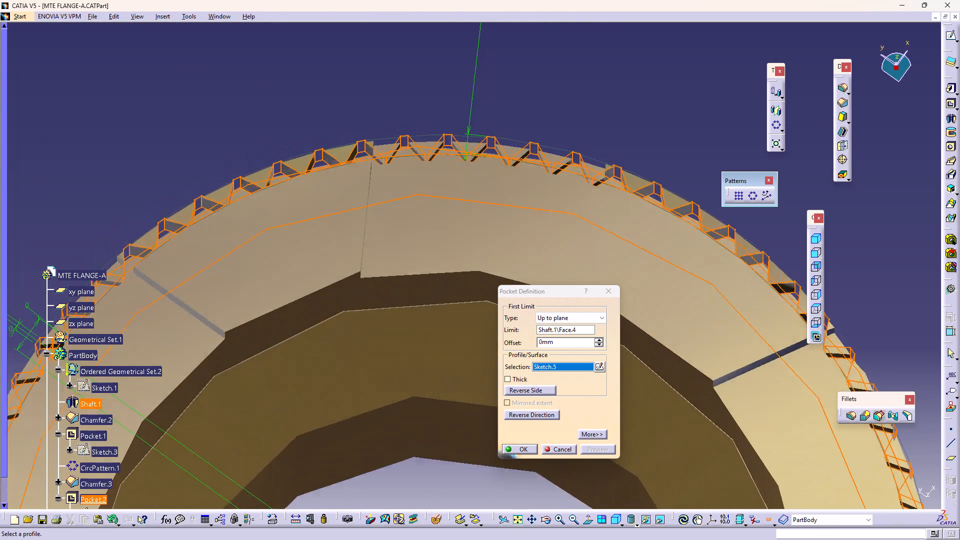
pyautogui.moveTo(664, 148); pyautogui.dragTo(689, 86, button='middle')
pyautogui.moveTo(664, 148); pyautogui.dragTo(689, 86, button='right')
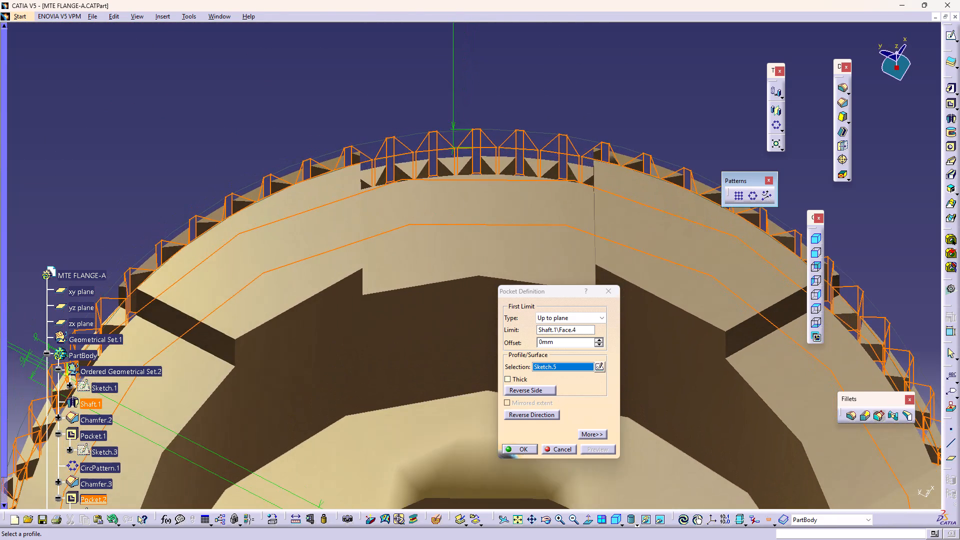
pyautogui.moveTo(689, 86); pyautogui.dragTo(376, 215, button='right')
pyautogui.moveTo(689, 86); pyautogui.dragTo(375, 213, button='middle')
pyautogui.moveTo(554, 153); pyautogui.dragTo(368, 269, button='middle')
pyautogui.moveTo(547, 158); pyautogui.dragTo(368, 269, button='right')
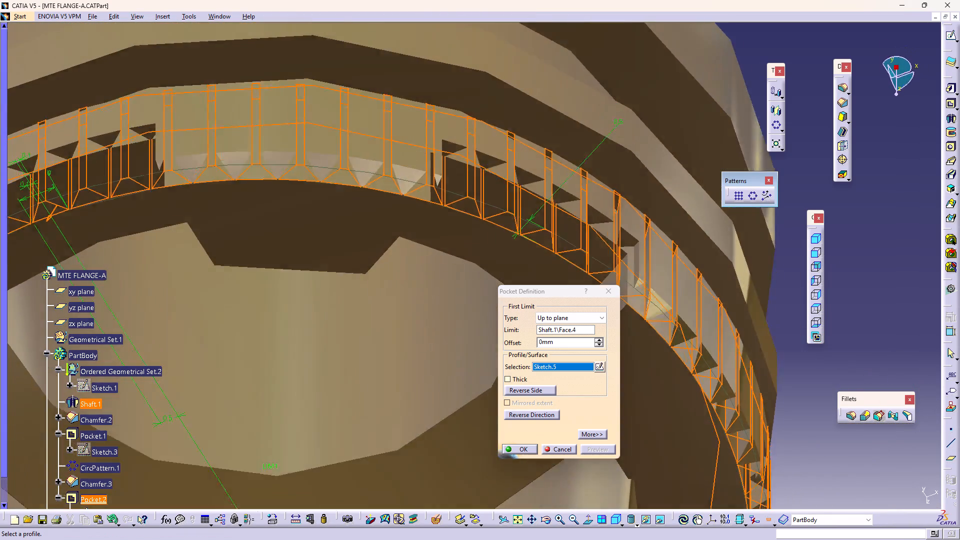
pyautogui.moveTo(368, 269); pyautogui.dragTo(361, 248, button='middle')
pyautogui.moveTo(368, 269); pyautogui.dragTo(361, 248, button='right')
# Accept the tooth pocket with its Up to plane limit and 0 mm offset, and clear the selection.
pyautogui.click(512, 449)
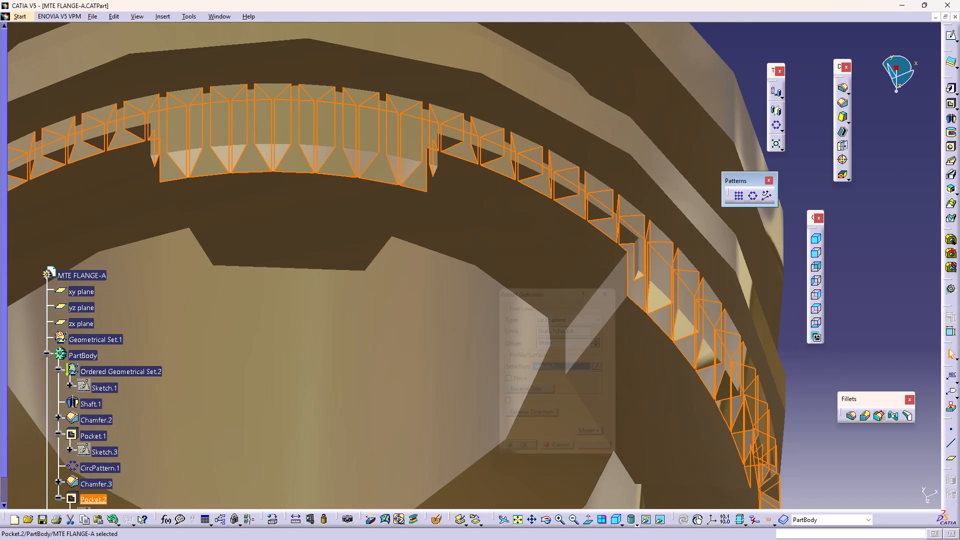
pyautogui.click(875, 253)
pyautogui.moveTo(653, 299); pyautogui.dragTo(651, 299, button='middle')
pyautogui.moveTo(651, 299); pyautogui.dragTo(651, 299, button='right')
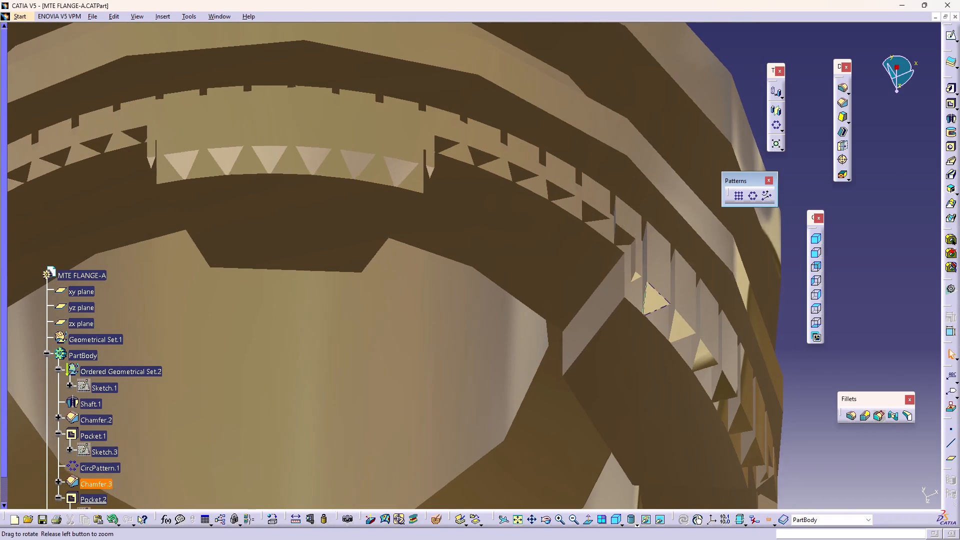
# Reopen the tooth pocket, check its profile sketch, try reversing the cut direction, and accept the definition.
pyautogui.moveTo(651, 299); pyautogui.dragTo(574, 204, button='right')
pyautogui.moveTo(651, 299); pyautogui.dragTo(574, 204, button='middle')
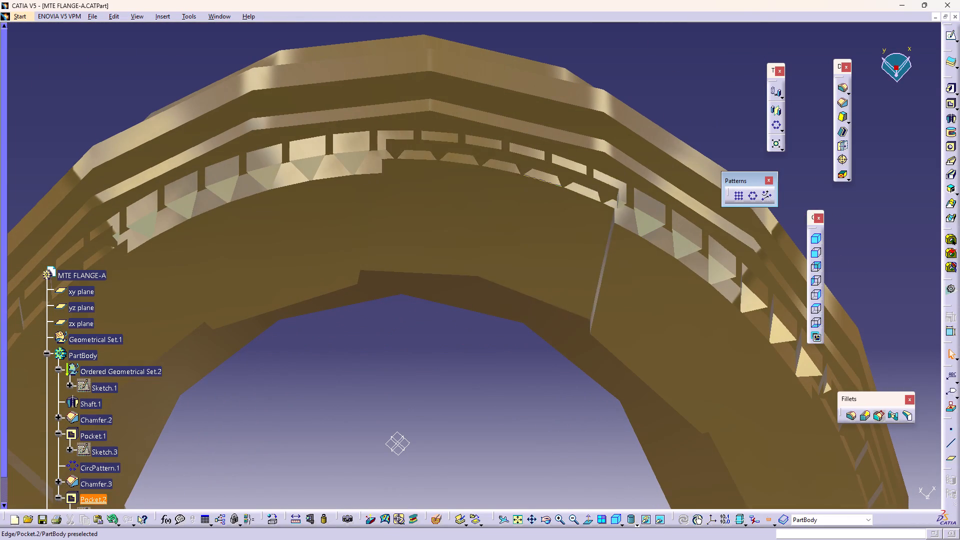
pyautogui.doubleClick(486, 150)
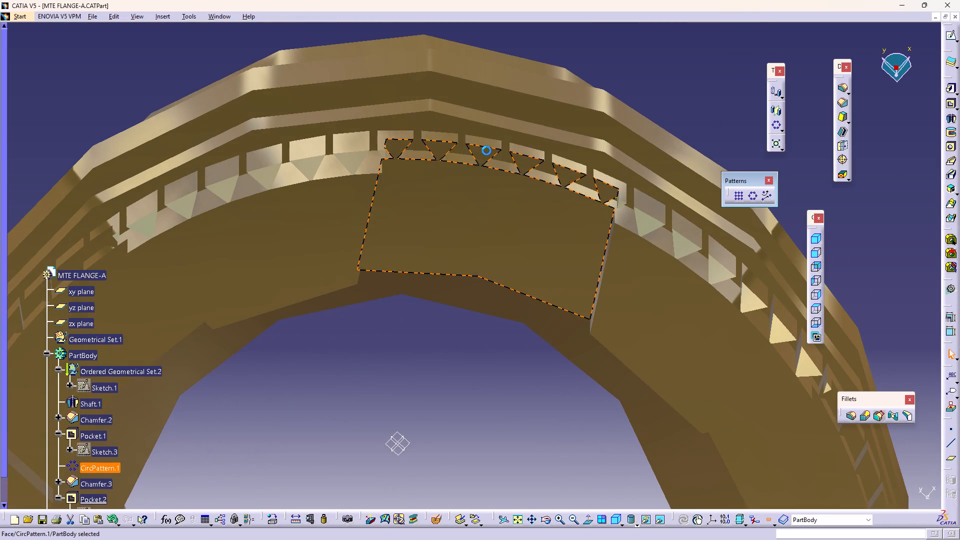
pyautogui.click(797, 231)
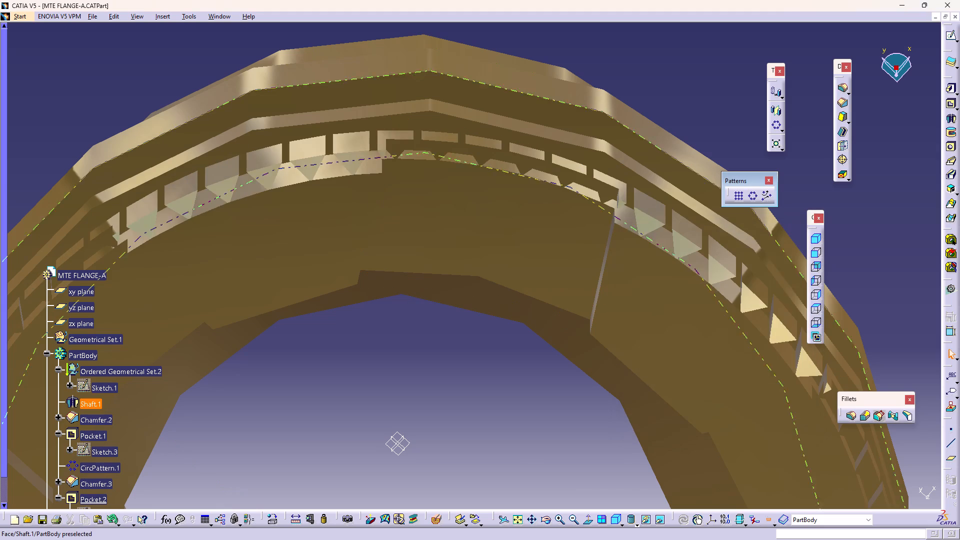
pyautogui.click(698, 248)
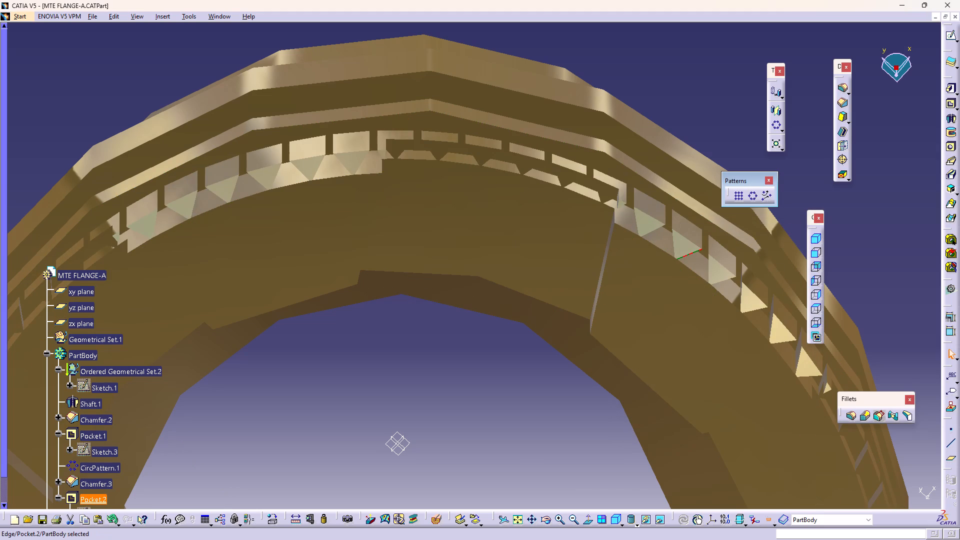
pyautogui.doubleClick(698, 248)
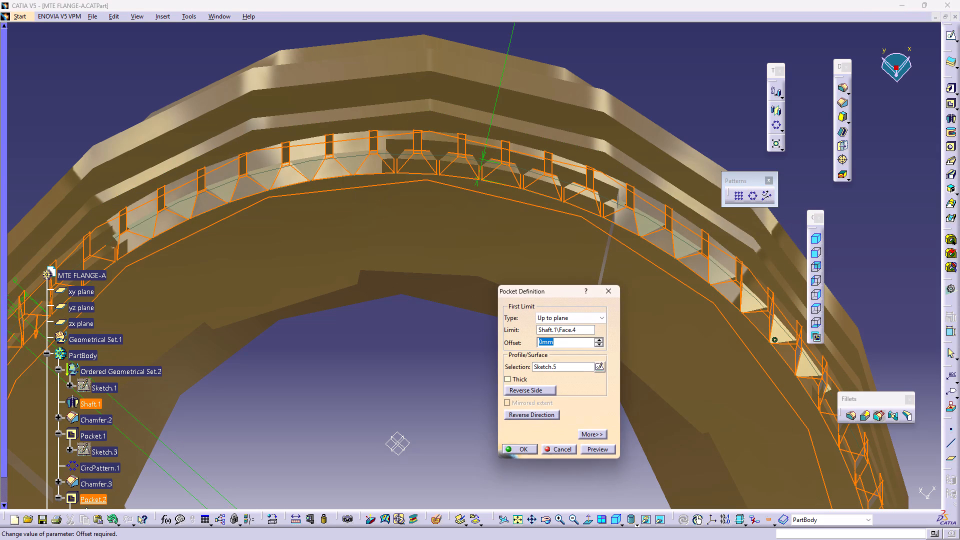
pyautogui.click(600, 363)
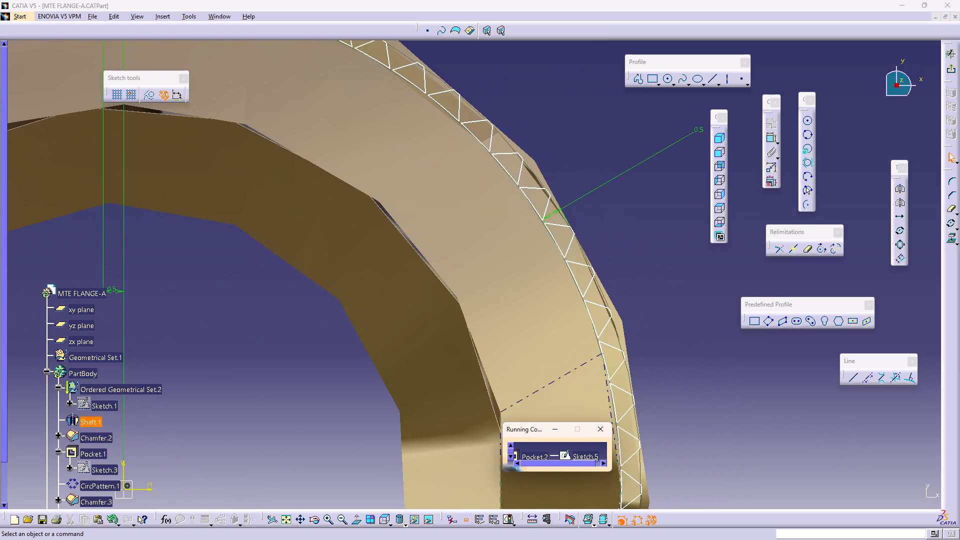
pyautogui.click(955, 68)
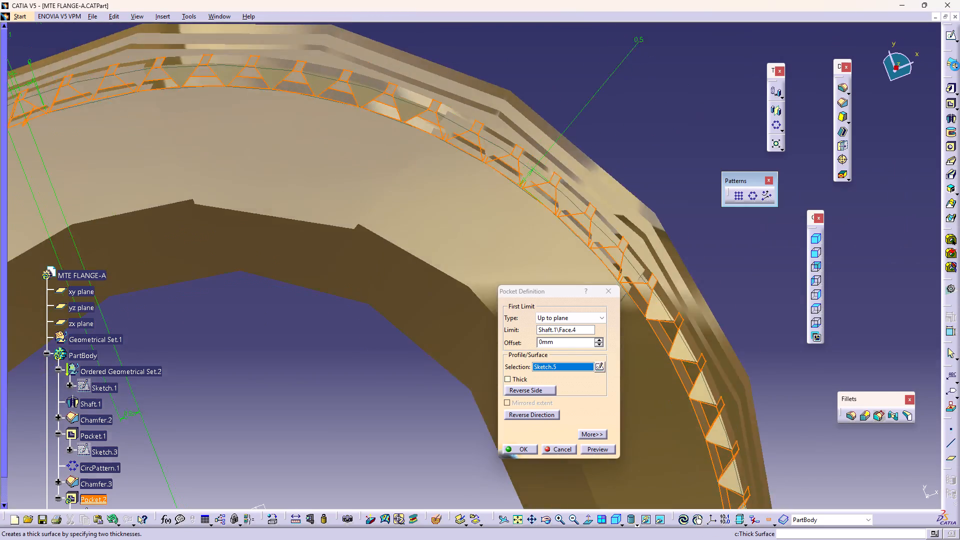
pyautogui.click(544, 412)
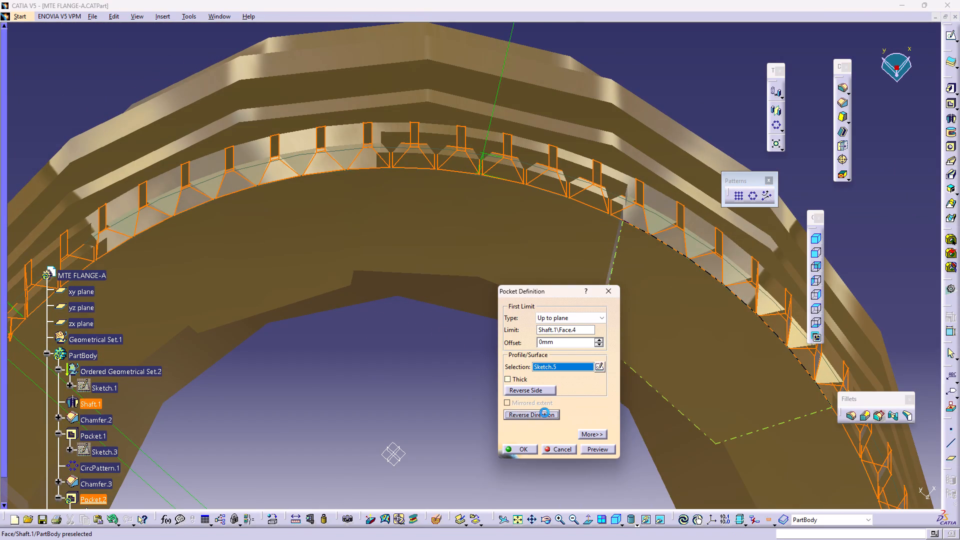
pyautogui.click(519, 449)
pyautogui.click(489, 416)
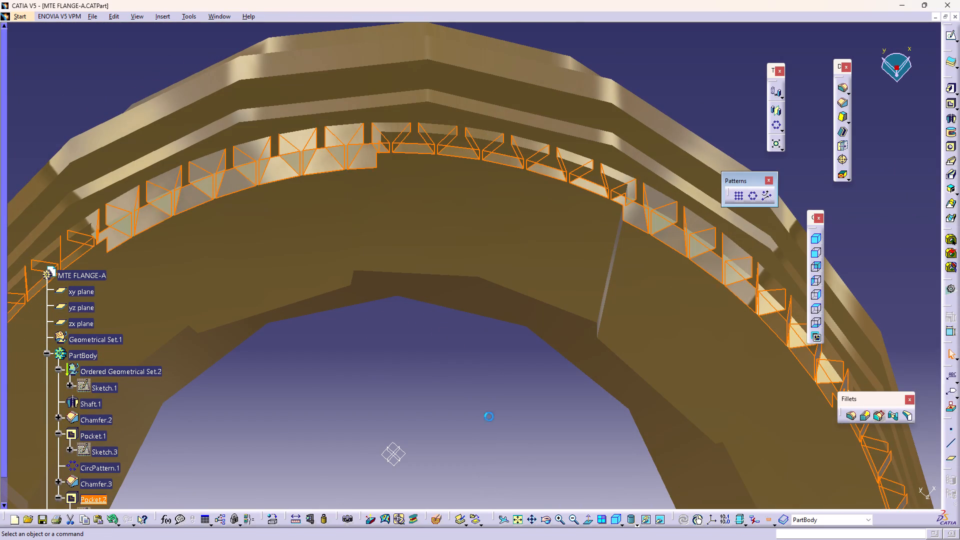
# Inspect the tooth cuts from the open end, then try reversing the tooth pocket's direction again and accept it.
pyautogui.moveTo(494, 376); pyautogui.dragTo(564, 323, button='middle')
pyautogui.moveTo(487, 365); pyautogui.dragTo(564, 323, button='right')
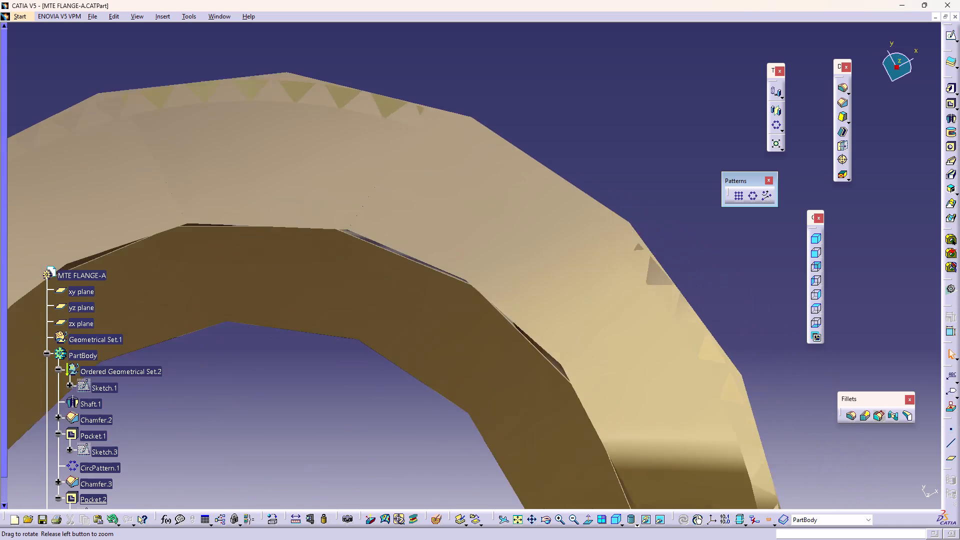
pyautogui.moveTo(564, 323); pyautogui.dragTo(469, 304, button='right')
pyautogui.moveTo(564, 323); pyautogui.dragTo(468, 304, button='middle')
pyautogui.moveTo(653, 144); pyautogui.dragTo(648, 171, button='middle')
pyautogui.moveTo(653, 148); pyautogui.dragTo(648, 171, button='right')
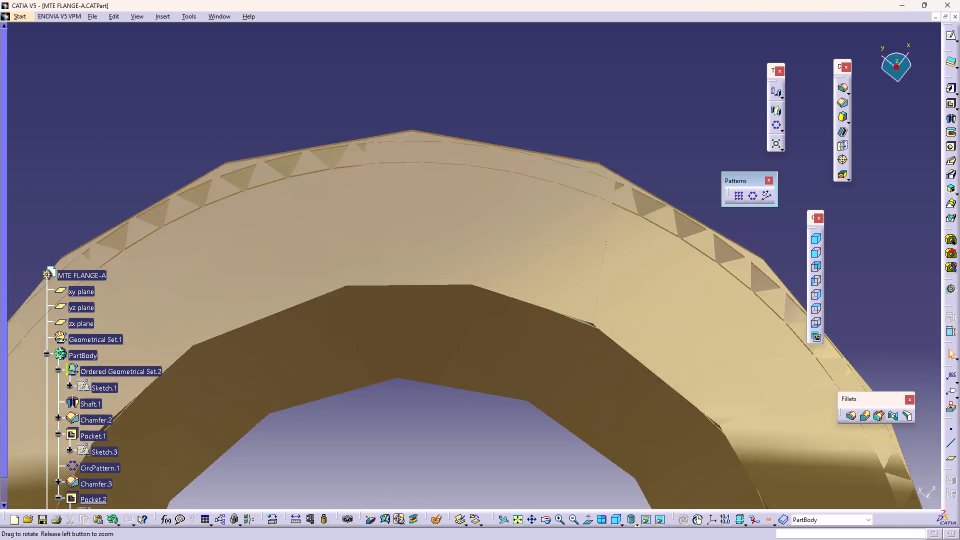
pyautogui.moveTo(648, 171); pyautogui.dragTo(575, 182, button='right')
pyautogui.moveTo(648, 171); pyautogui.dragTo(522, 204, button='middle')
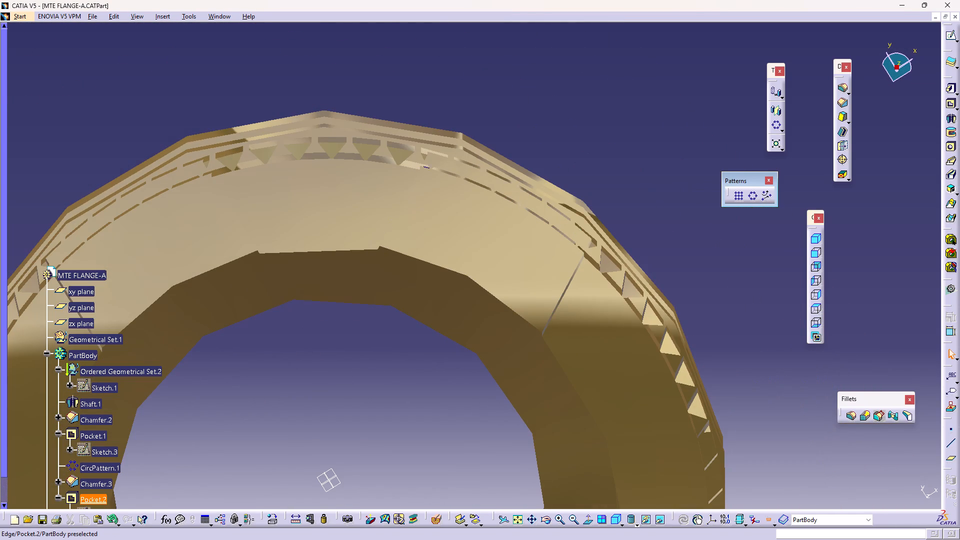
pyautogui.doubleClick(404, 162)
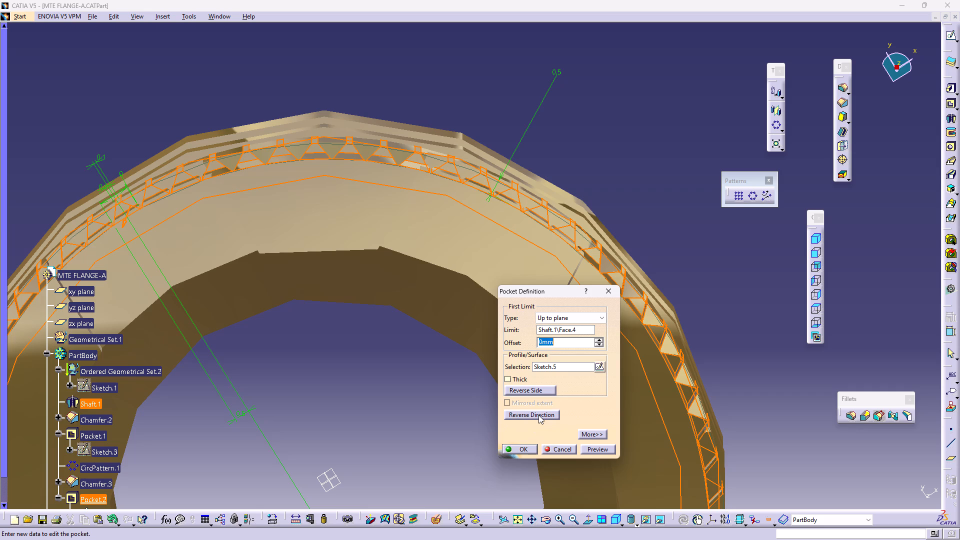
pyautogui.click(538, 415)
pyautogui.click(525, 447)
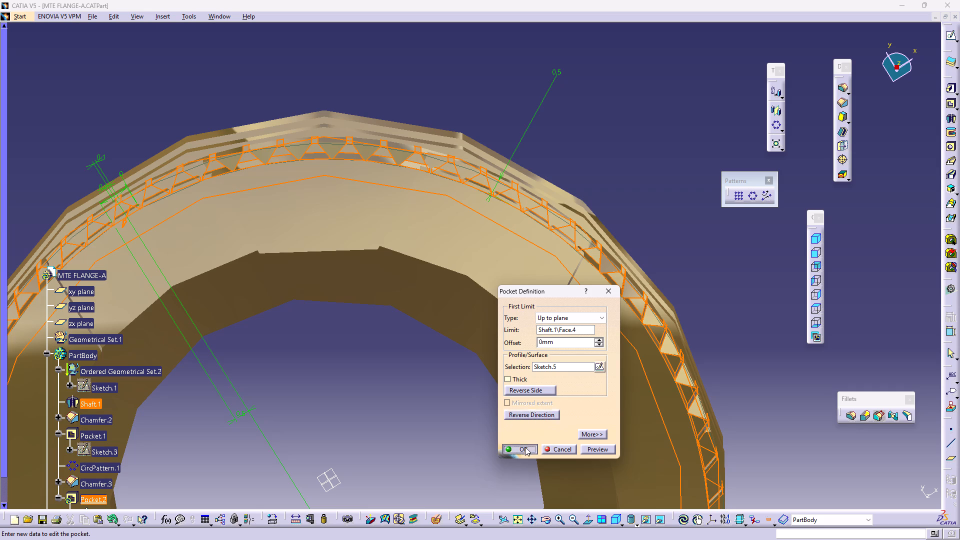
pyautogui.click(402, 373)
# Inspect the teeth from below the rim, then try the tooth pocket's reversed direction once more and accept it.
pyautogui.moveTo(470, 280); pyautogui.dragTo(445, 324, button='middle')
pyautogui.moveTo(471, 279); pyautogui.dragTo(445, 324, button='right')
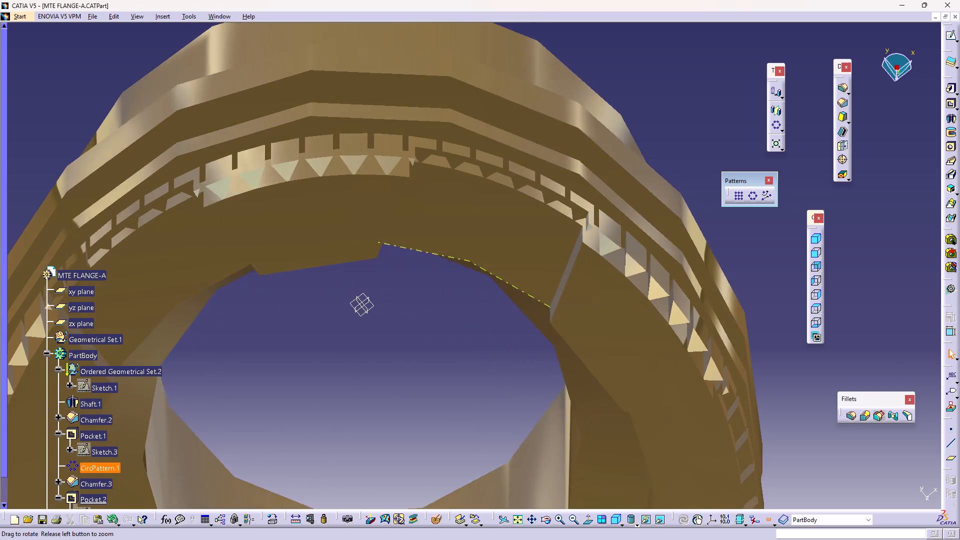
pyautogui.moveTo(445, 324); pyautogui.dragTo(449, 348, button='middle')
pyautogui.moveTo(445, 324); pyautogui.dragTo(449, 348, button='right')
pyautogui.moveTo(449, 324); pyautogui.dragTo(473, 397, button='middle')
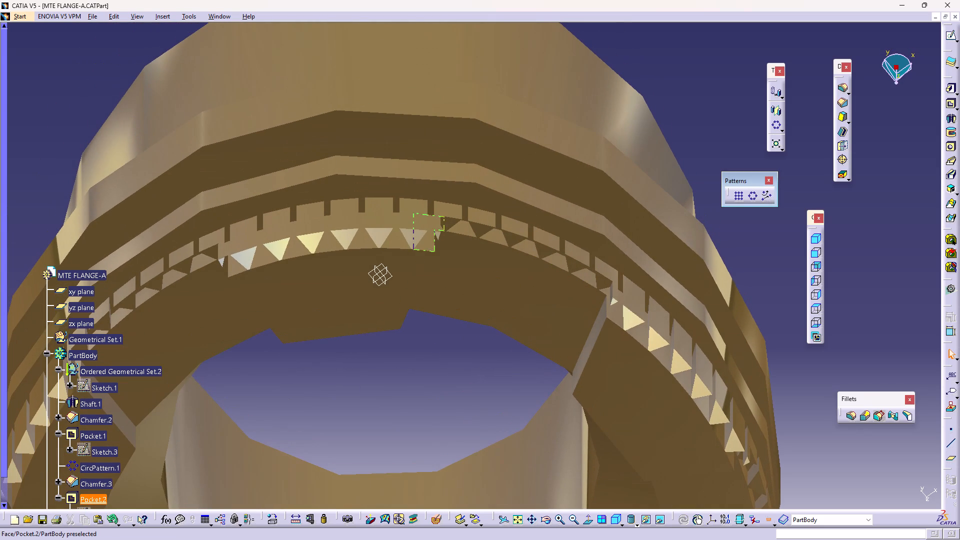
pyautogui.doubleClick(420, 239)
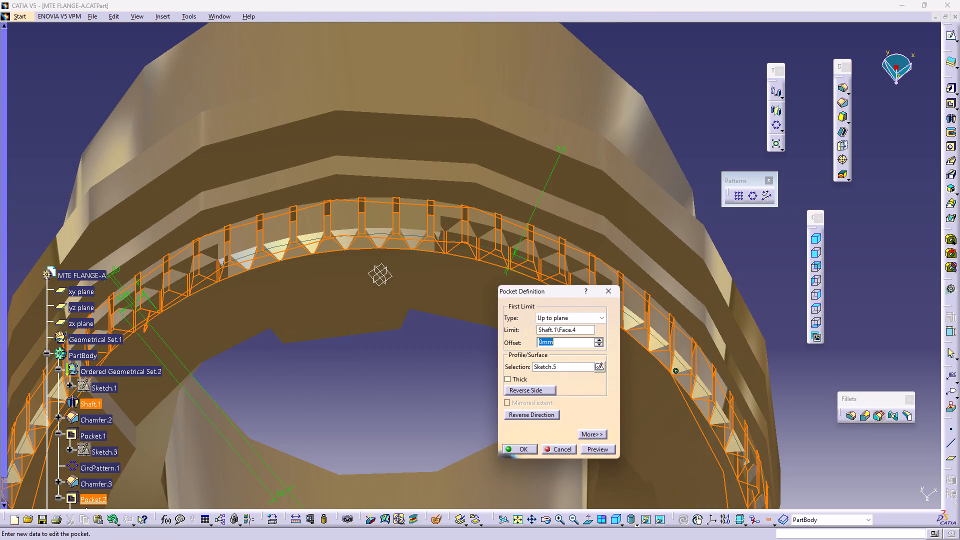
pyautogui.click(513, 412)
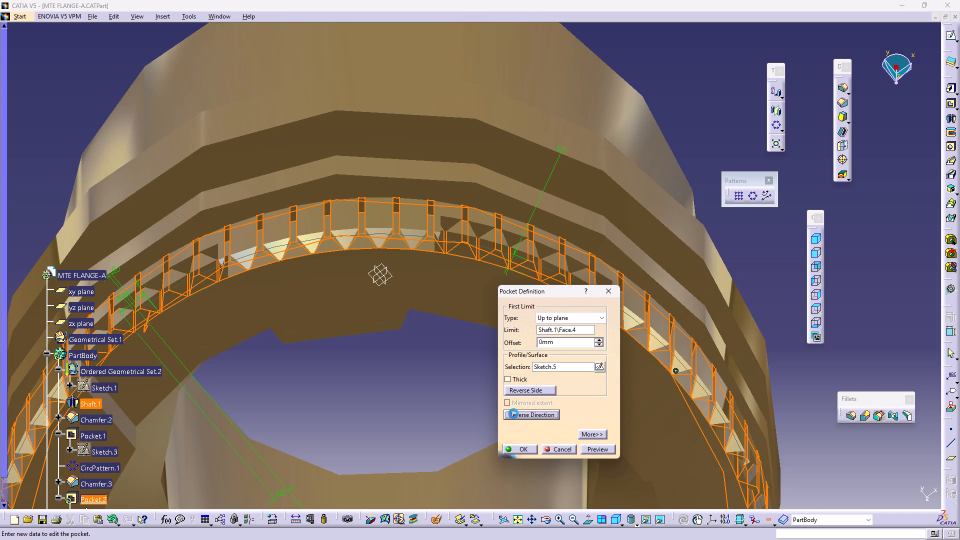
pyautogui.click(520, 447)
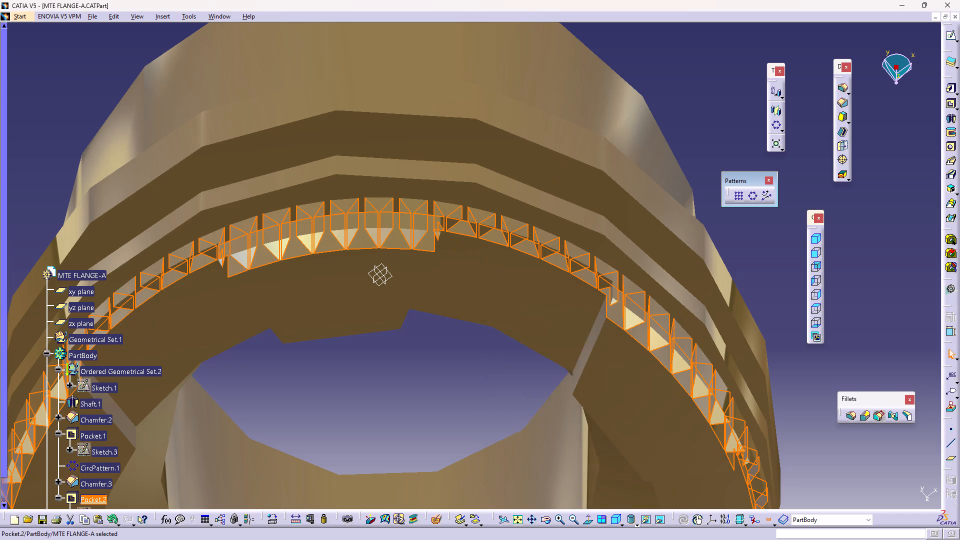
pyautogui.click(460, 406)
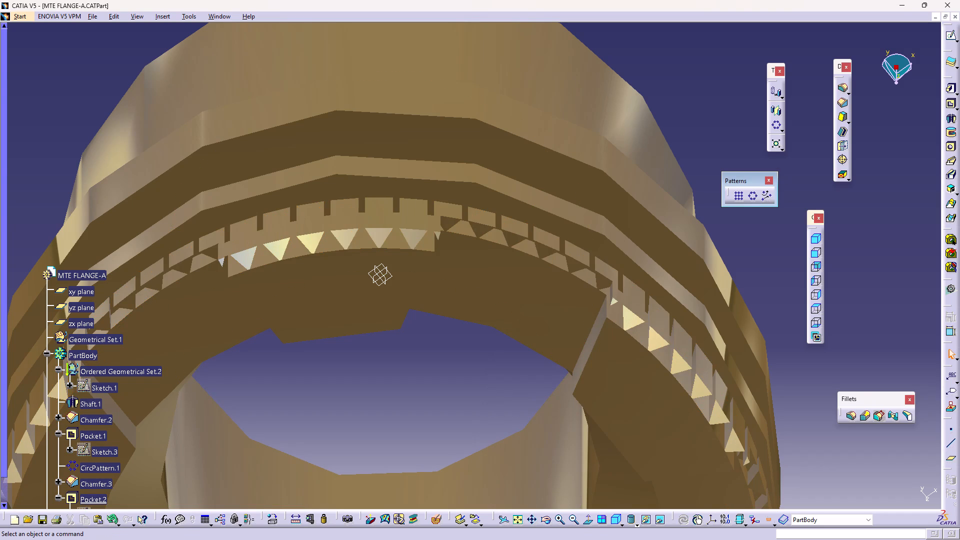
# Open the tooth pocket's profile sketch, Sketch.5, for editing from the pocket definition.
pyautogui.moveTo(428, 370); pyautogui.dragTo(435, 271, button='middle')
pyautogui.moveTo(428, 371); pyautogui.dragTo(435, 271, button='right')
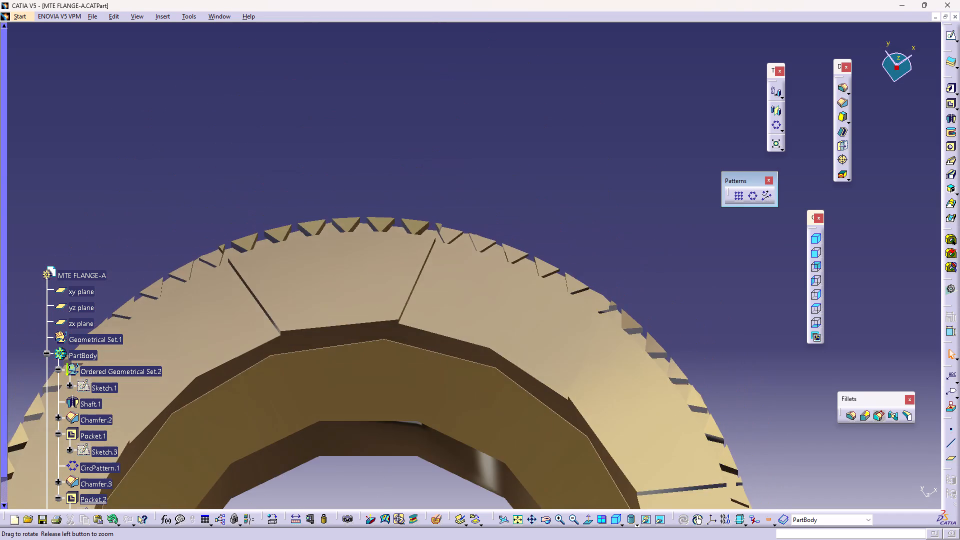
pyautogui.moveTo(435, 271); pyautogui.dragTo(439, 283, button='middle')
pyautogui.moveTo(435, 271); pyautogui.dragTo(439, 283, button='right')
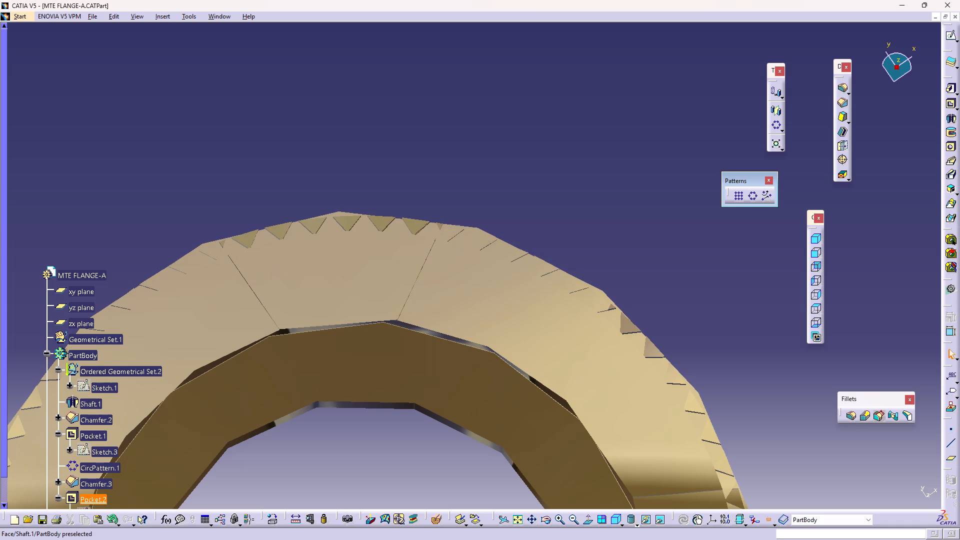
pyautogui.doubleClick(425, 226)
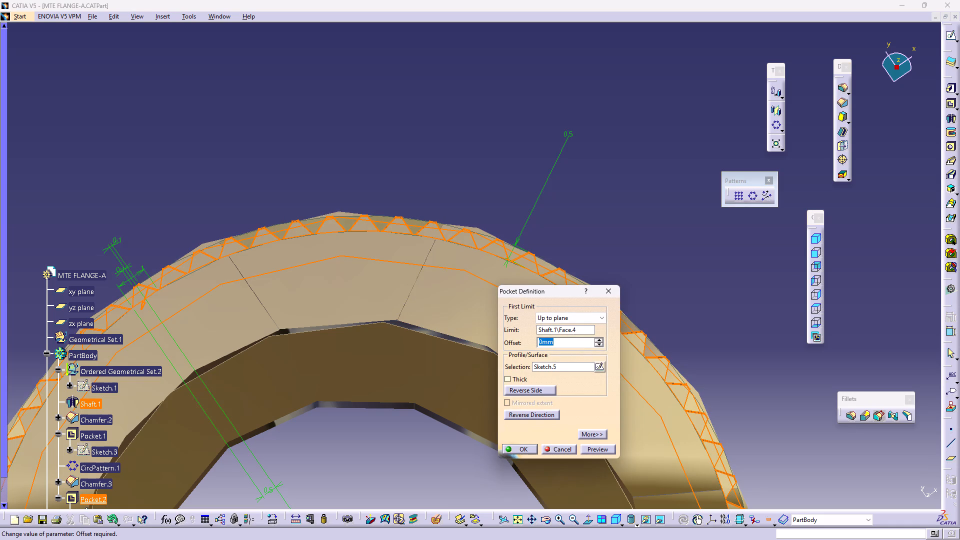
pyautogui.click(600, 368)
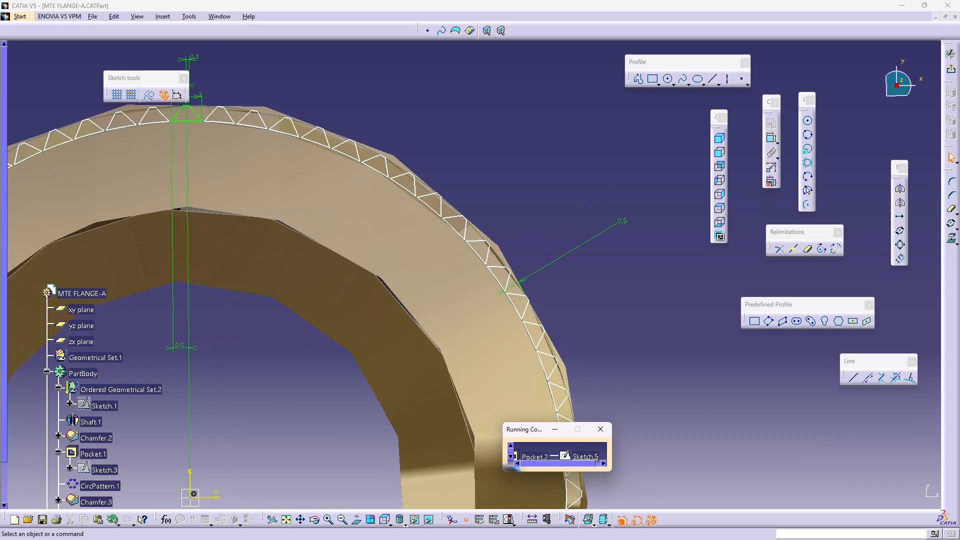
pyautogui.moveTo(578, 313); pyautogui.dragTo(687, 293, button='middle')
pyautogui.rightClick(693, 237)
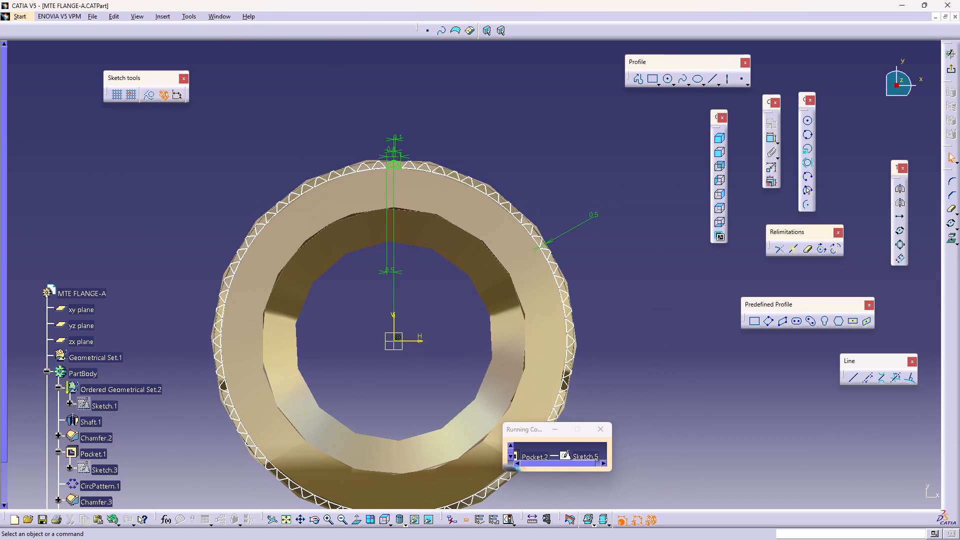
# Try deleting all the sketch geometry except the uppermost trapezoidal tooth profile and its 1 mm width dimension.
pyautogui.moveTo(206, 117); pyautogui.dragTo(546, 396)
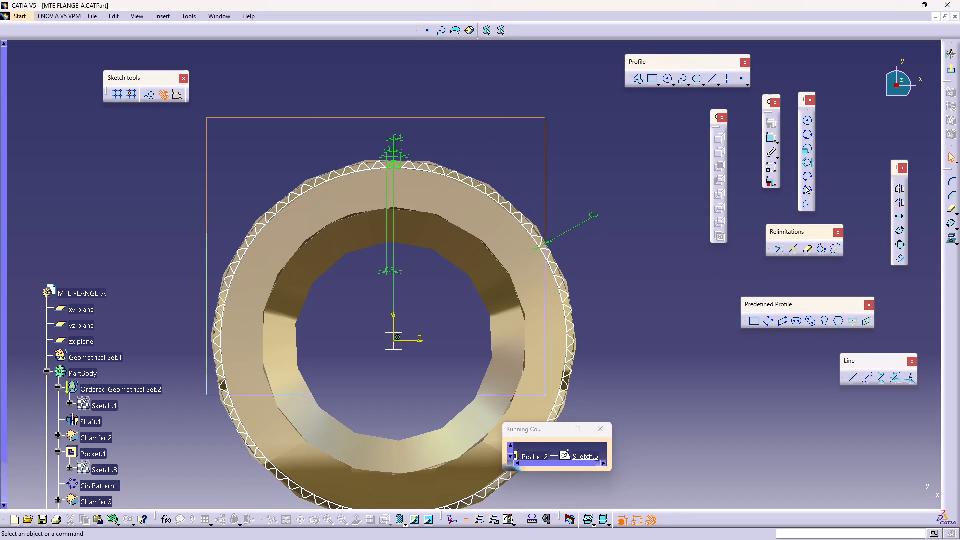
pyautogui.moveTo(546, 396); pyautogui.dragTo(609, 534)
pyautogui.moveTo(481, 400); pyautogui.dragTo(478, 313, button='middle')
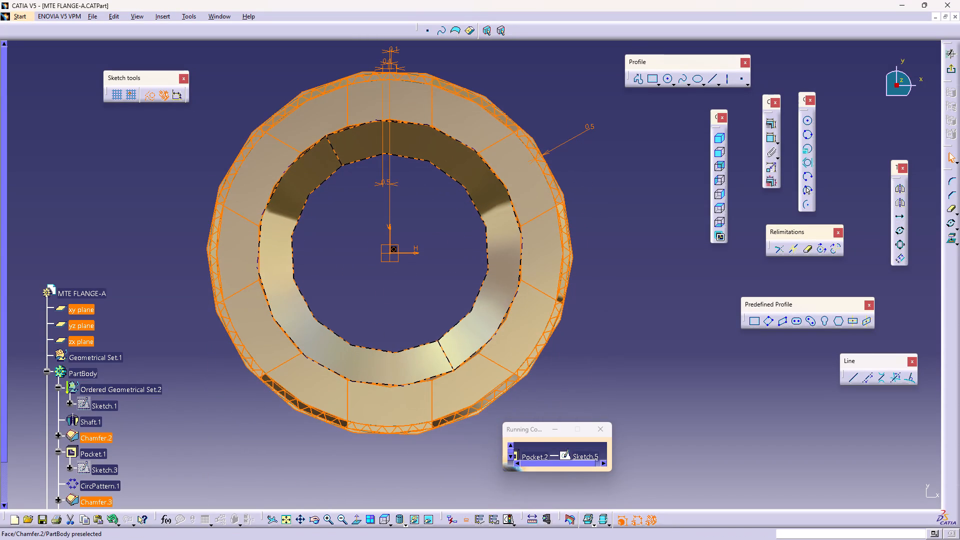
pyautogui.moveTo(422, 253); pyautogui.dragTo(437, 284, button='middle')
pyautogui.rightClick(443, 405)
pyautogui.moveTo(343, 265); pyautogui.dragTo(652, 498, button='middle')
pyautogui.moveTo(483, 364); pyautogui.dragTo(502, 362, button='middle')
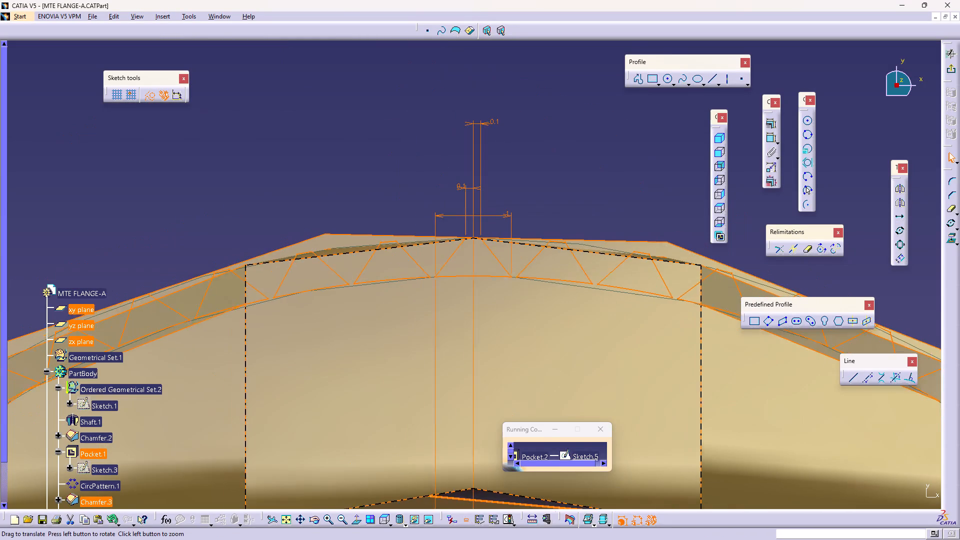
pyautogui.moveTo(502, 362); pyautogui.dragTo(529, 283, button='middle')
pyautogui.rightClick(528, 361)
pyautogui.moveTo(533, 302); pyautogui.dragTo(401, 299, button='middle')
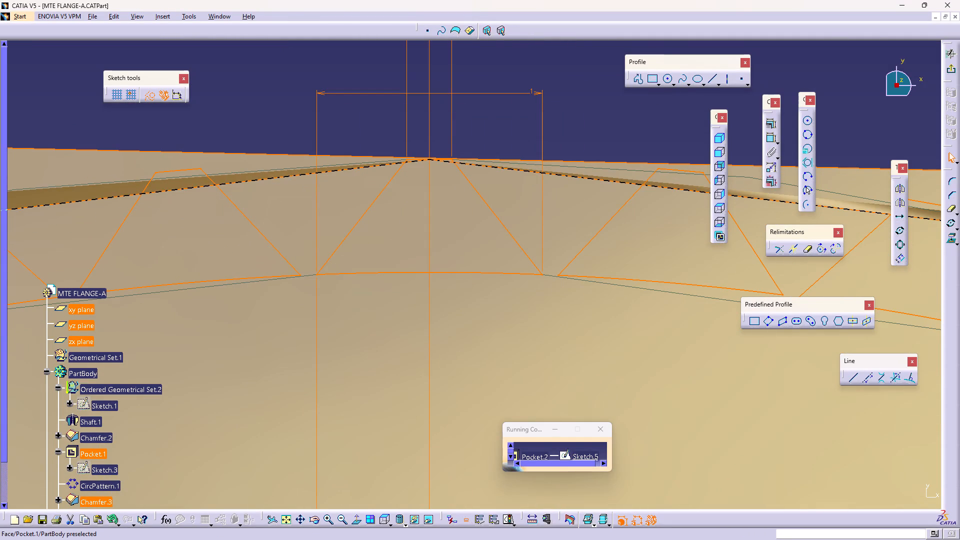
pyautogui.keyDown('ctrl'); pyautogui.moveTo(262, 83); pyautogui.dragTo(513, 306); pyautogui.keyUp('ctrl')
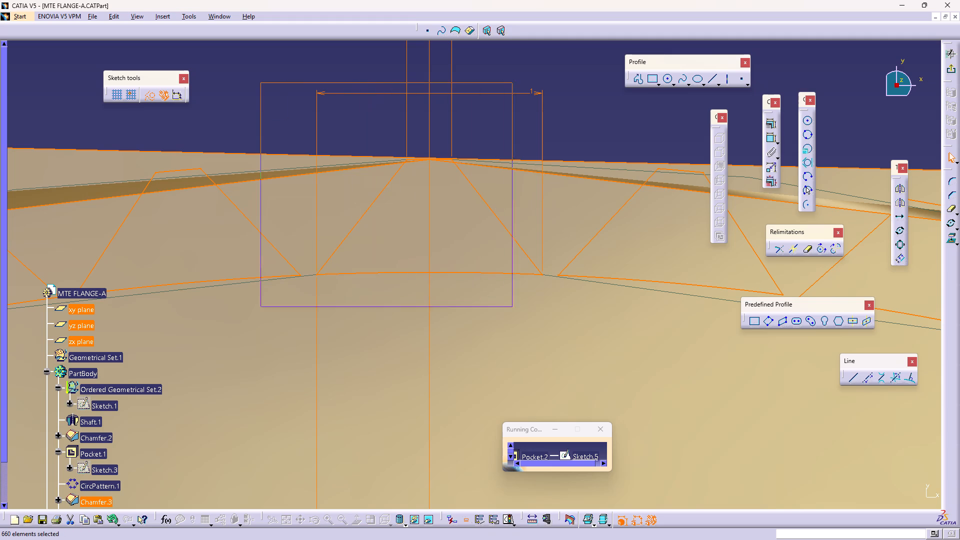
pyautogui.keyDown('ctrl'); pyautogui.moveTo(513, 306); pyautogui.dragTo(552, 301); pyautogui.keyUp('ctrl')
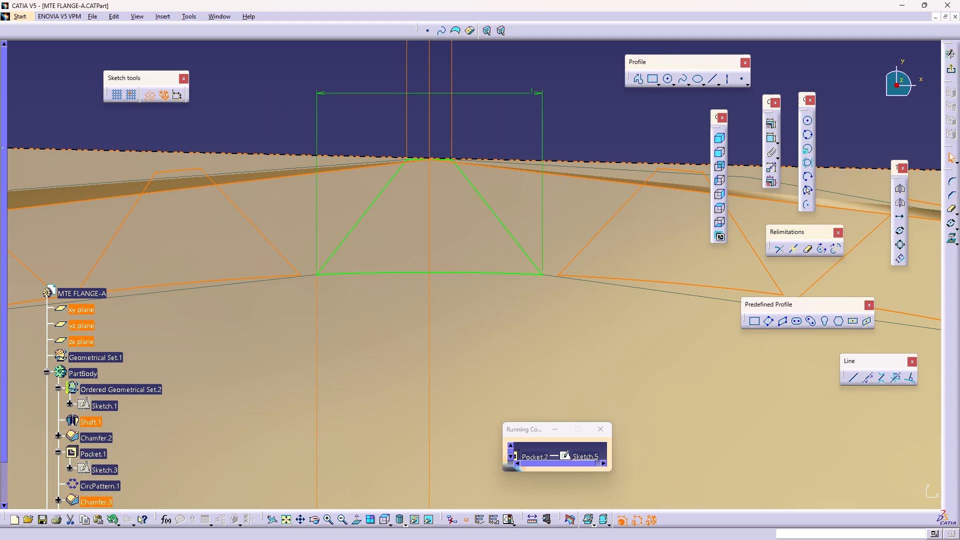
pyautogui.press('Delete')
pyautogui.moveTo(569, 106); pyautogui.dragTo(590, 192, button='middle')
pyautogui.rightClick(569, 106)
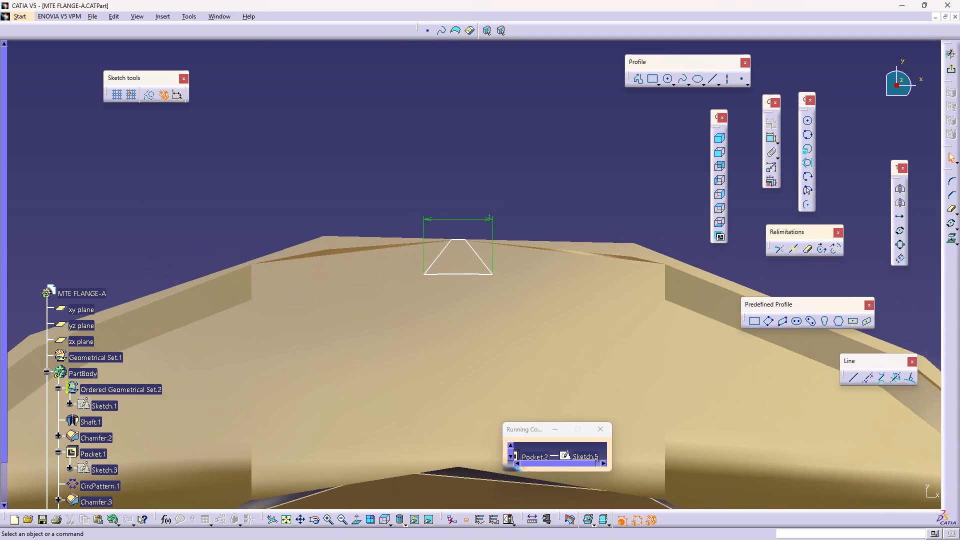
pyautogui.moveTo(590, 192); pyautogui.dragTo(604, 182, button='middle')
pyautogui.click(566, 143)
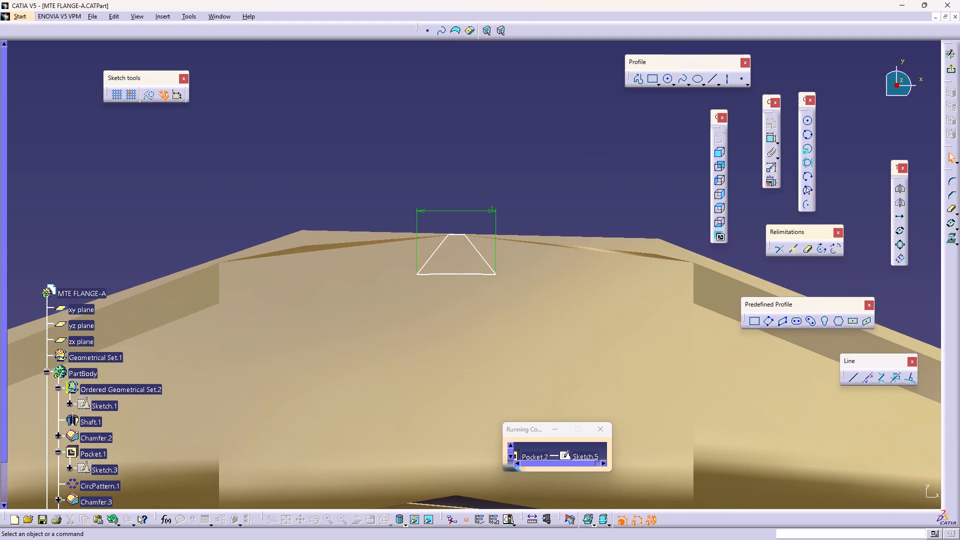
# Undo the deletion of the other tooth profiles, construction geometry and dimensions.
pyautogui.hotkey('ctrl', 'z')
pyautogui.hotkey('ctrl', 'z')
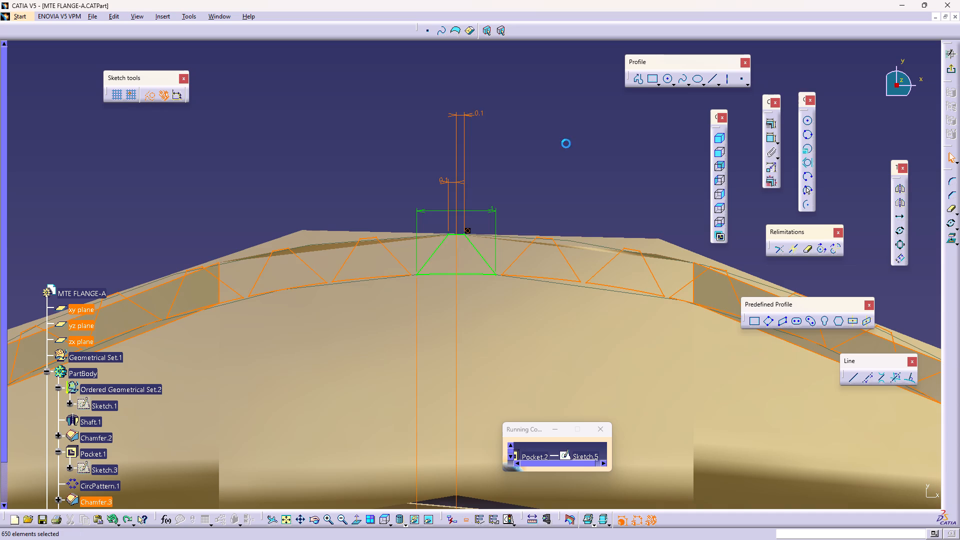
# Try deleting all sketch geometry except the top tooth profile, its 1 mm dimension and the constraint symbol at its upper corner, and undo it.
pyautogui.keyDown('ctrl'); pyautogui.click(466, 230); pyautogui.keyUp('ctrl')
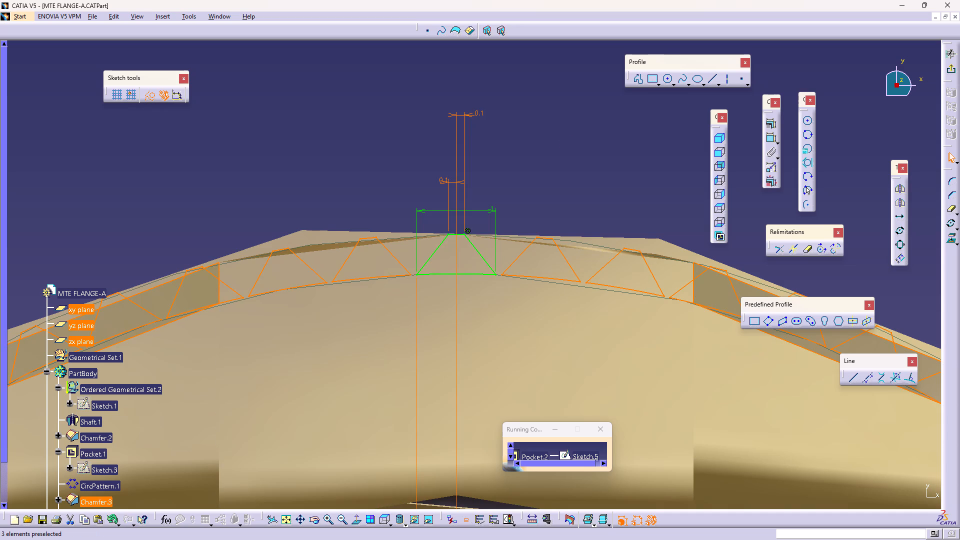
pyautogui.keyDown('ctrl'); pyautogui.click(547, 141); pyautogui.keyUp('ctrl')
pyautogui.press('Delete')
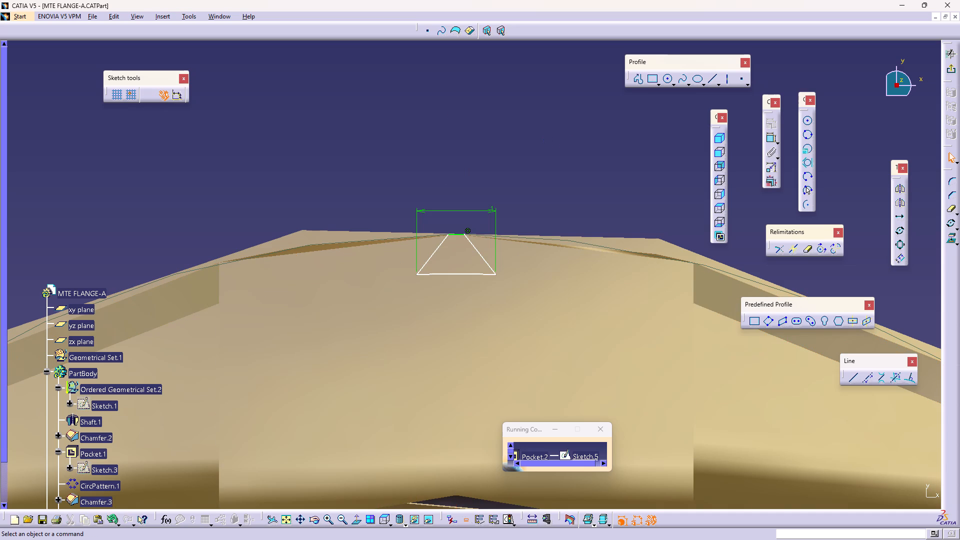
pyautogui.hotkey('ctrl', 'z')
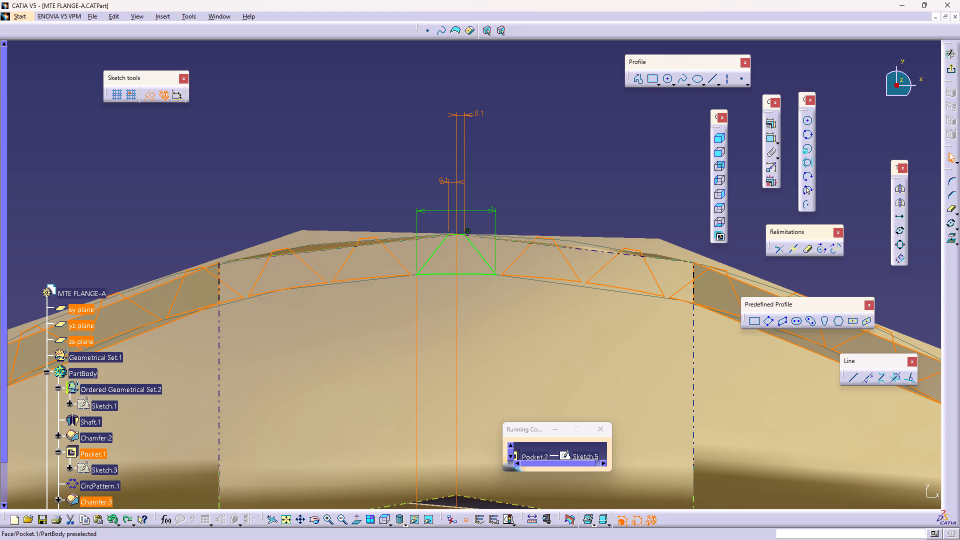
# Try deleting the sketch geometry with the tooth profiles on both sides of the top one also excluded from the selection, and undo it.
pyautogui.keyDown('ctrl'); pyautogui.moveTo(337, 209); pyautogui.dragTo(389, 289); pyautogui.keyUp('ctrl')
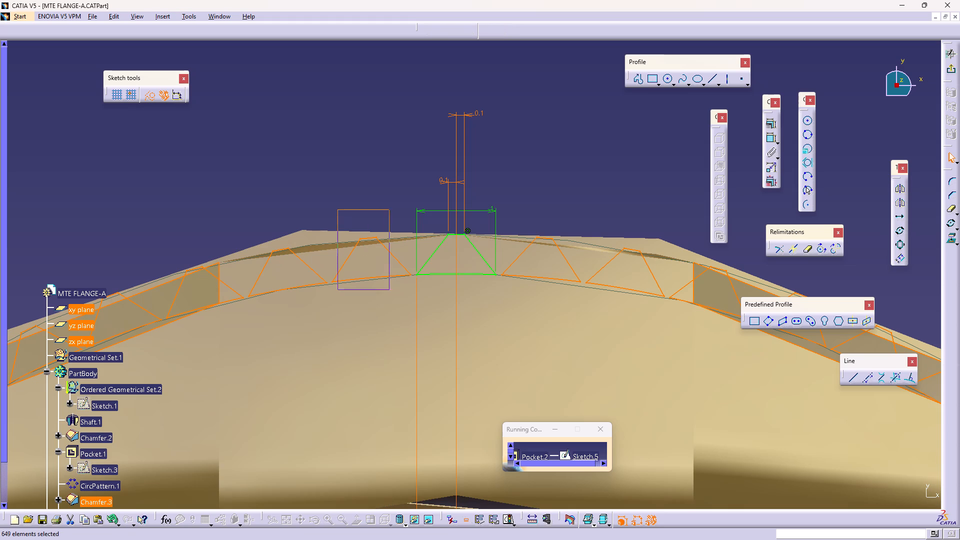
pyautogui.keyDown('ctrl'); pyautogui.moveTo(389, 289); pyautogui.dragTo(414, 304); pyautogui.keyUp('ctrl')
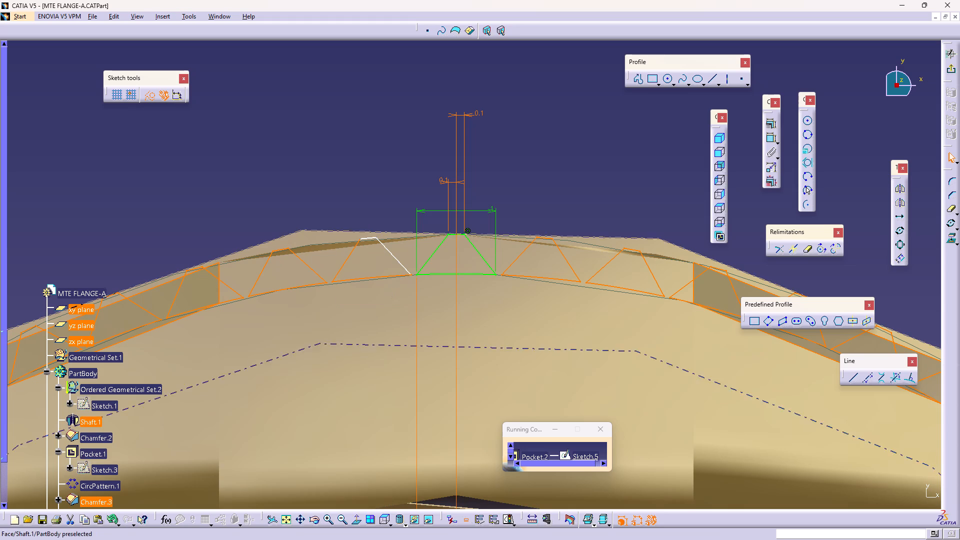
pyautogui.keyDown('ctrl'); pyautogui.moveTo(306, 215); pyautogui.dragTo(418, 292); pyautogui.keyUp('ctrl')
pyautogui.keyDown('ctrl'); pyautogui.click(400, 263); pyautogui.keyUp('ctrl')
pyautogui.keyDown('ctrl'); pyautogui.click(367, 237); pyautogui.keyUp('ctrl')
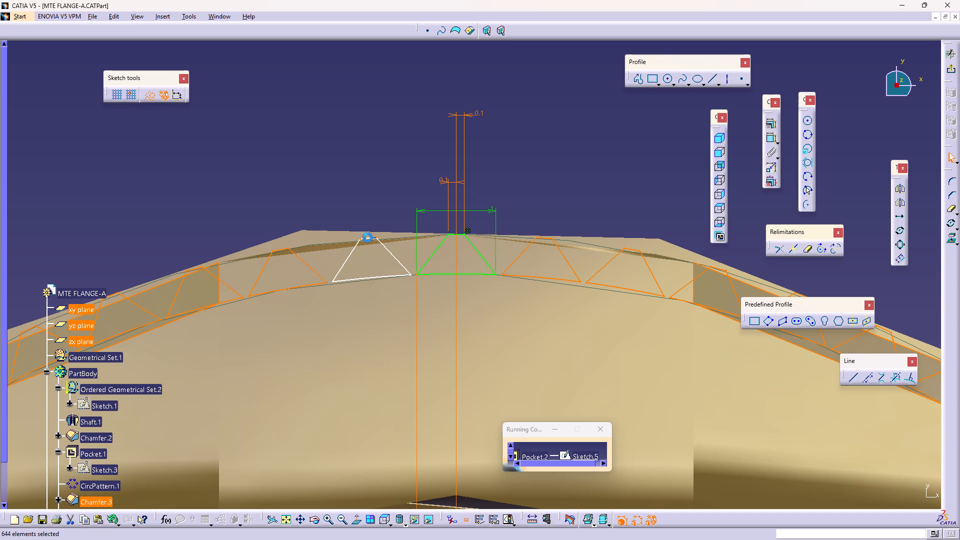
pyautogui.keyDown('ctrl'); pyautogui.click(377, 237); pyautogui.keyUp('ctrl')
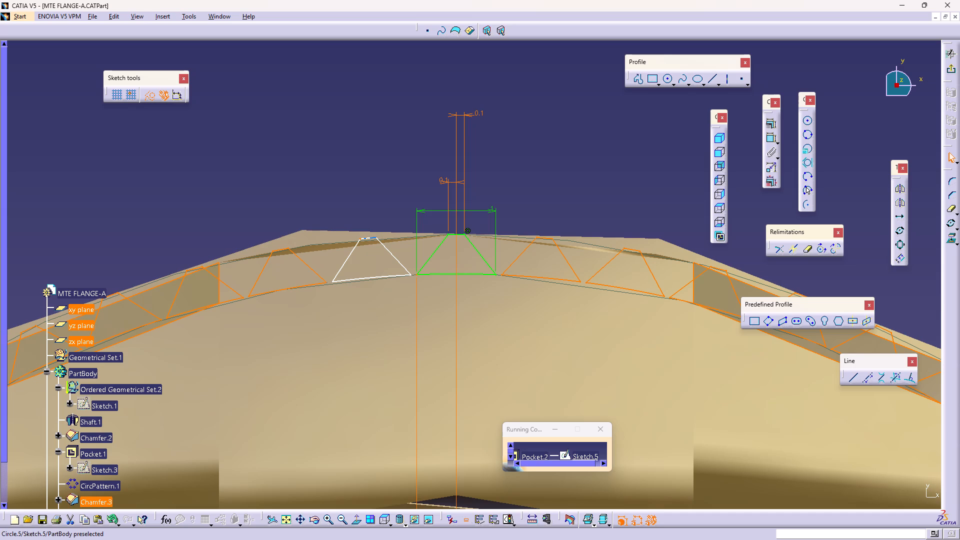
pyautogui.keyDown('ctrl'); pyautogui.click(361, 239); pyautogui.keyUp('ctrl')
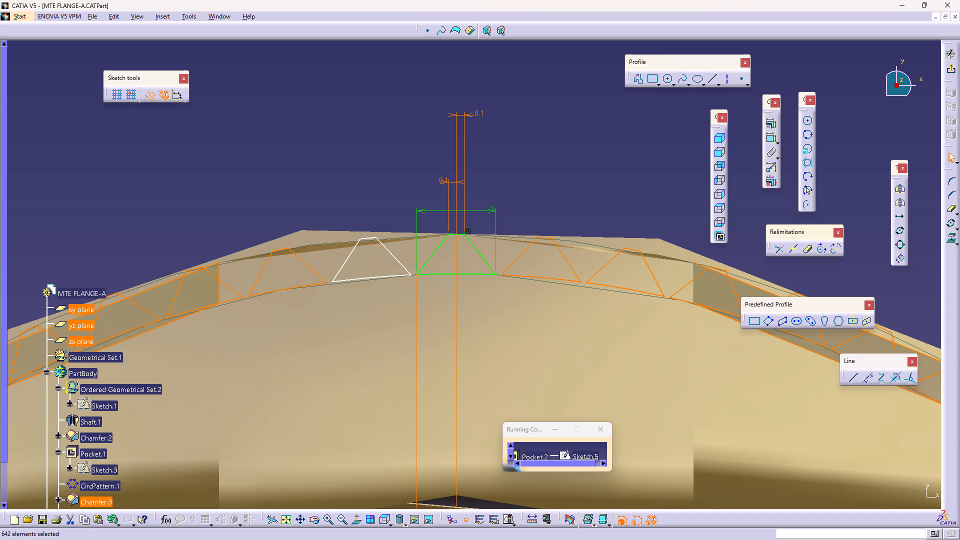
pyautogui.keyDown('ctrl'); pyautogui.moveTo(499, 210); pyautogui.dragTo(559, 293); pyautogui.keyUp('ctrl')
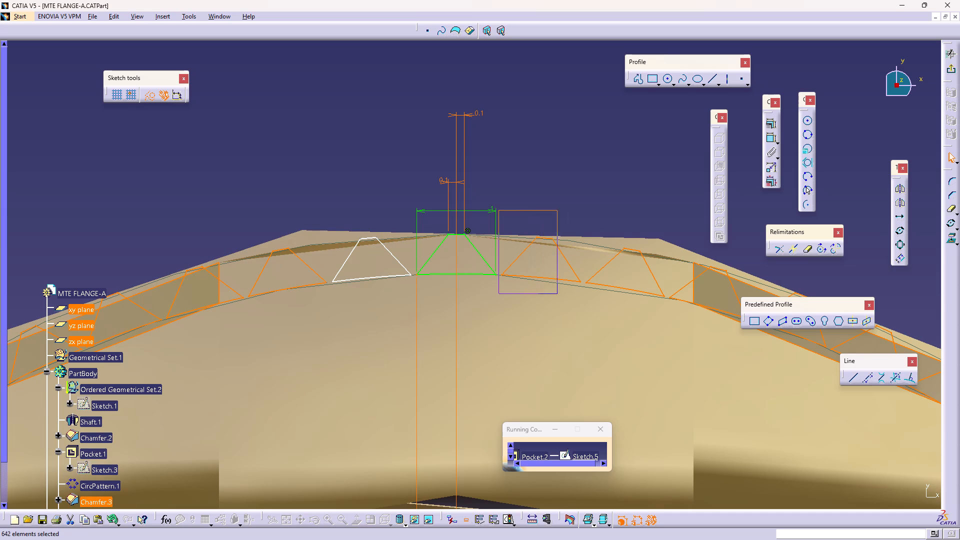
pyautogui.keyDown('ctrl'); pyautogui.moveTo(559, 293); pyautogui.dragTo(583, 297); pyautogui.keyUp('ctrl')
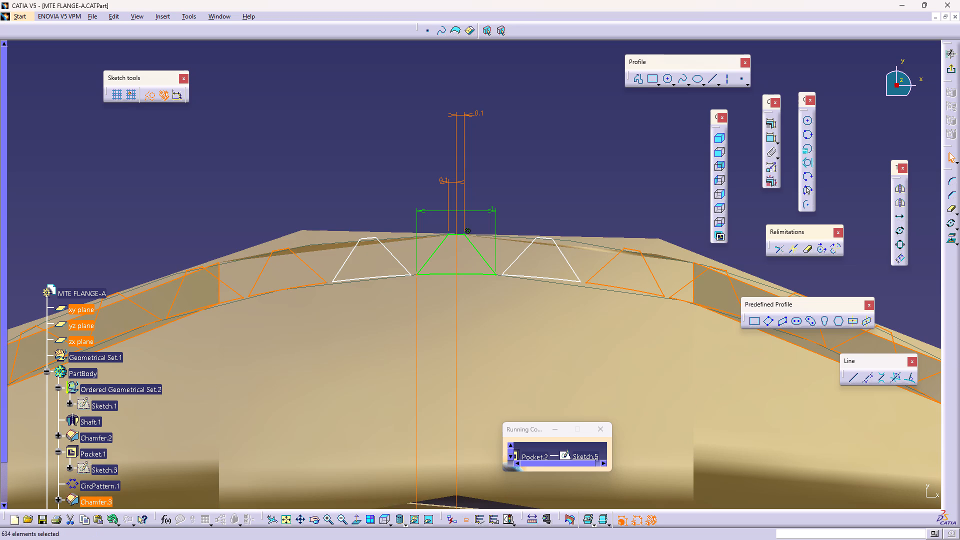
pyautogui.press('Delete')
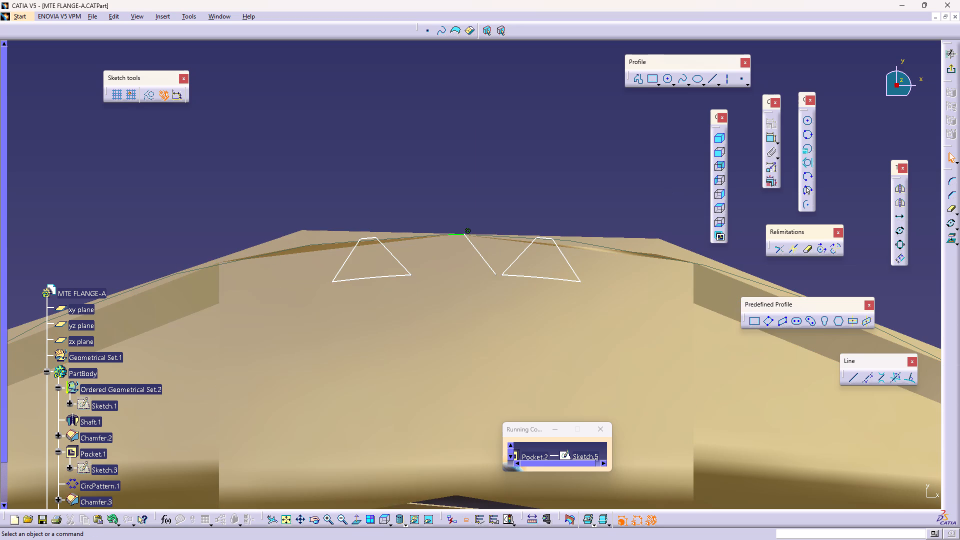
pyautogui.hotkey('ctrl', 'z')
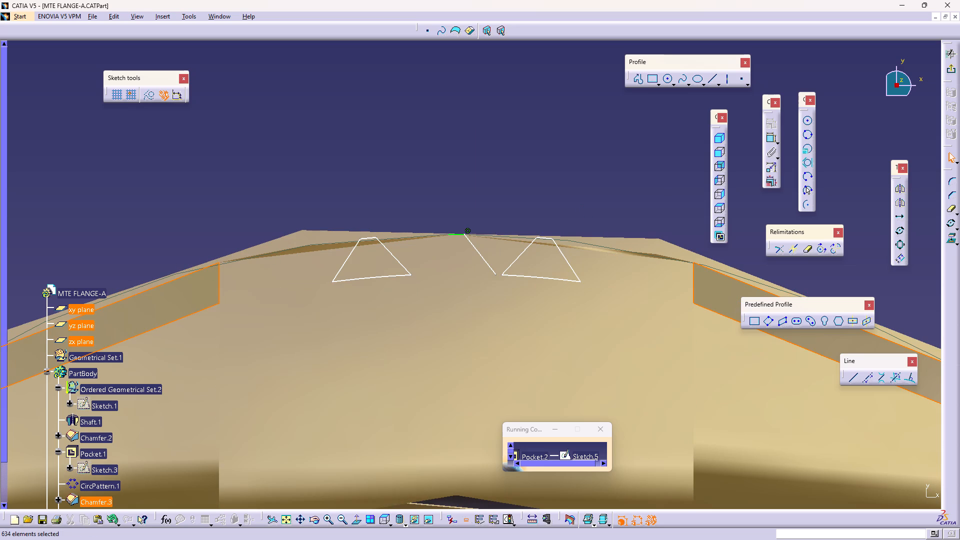
# Delete the remaining teeth and selected geometry, keeping the top tooth, its two neighbours, and its 1 mm and 0.1 mm dimensions.
pyautogui.keyDown('ctrl'); pyautogui.click(521, 161); pyautogui.keyUp('ctrl')
pyautogui.keyDown('ctrl'); pyautogui.moveTo(527, 77); pyautogui.dragTo(437, 203); pyautogui.keyUp('ctrl')
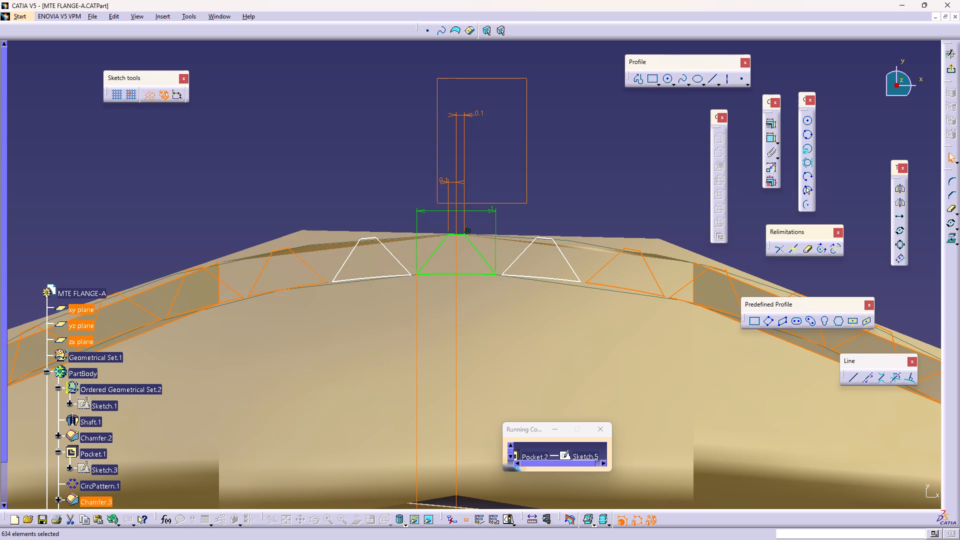
pyautogui.keyDown('ctrl'); pyautogui.moveTo(437, 203); pyautogui.dragTo(428, 224); pyautogui.keyUp('ctrl')
pyautogui.keyDown('ctrl'); pyautogui.click(550, 153); pyautogui.keyUp('ctrl')
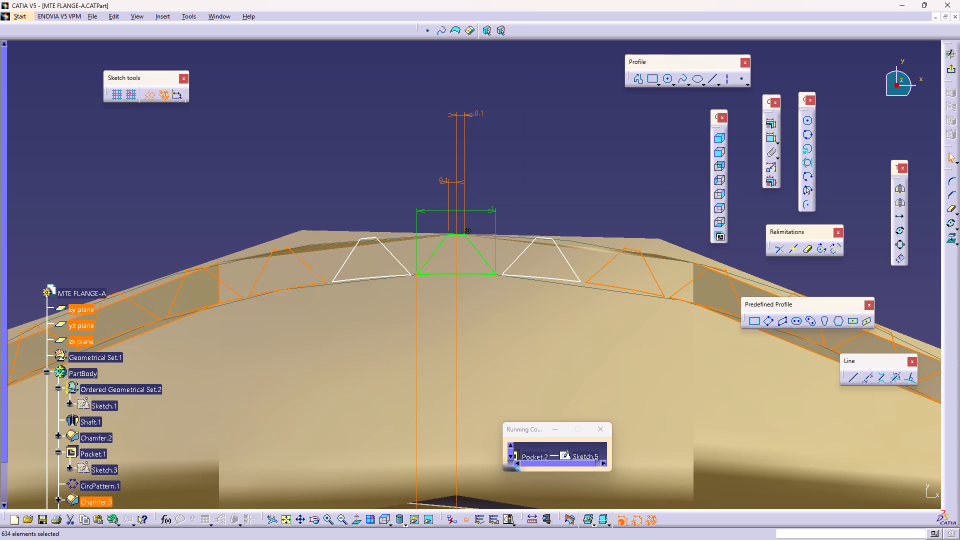
pyautogui.keyDown('ctrl'); pyautogui.click(463, 153); pyautogui.keyUp('ctrl')
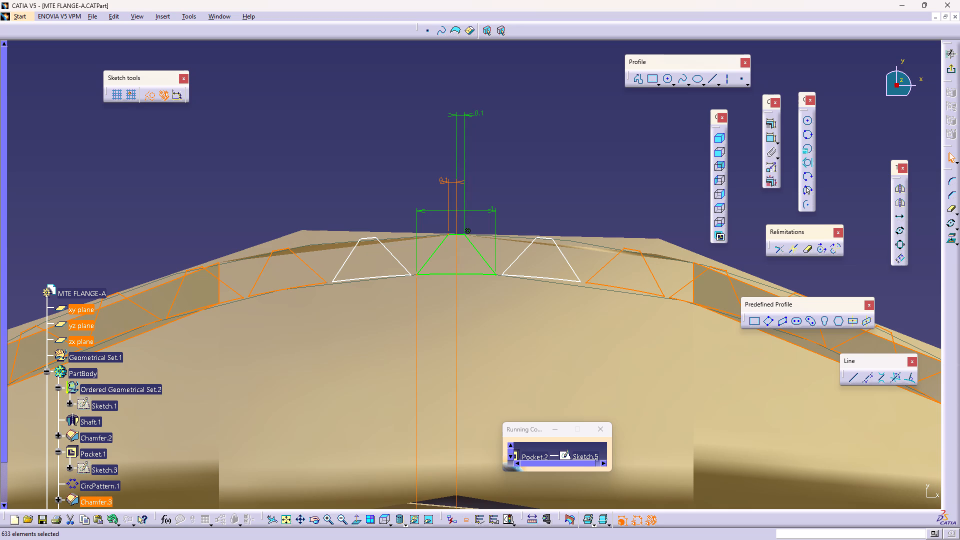
pyautogui.keyDown('ctrl'); pyautogui.click(446, 196); pyautogui.keyUp('ctrl')
pyautogui.keyDown('ctrl'); pyautogui.click(416, 296); pyautogui.keyUp('ctrl')
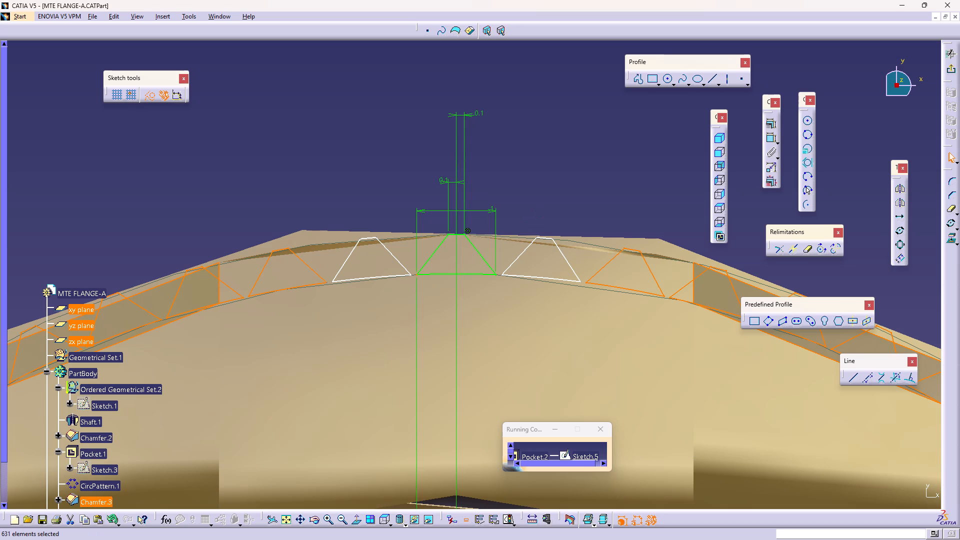
pyautogui.keyDown('ctrl'); pyautogui.click(415, 274); pyautogui.keyUp('ctrl')
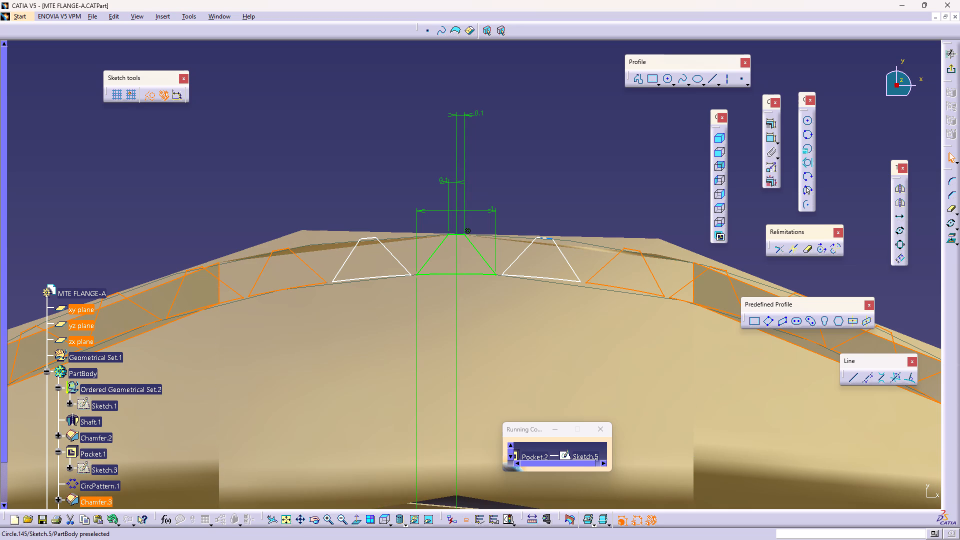
pyautogui.press('Delete')
# Delete the two tooth profiles neighbouring the top tooth, one on each side, leaving a single trapezoidal profile.
pyautogui.moveTo(582, 169); pyautogui.dragTo(581, 164, button='middle')
pyautogui.rightClick(582, 169)
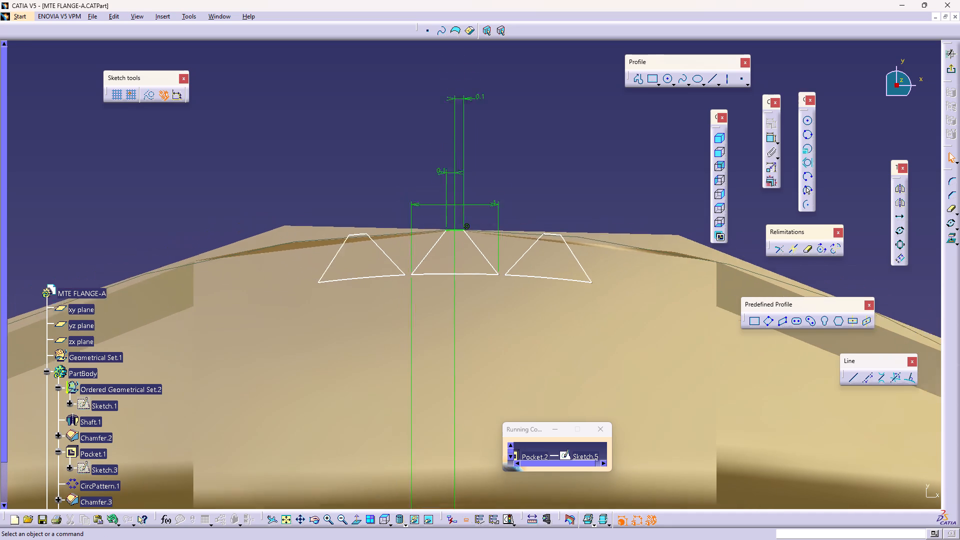
pyautogui.moveTo(581, 164); pyautogui.dragTo(581, 180, button='middle')
pyautogui.moveTo(612, 222); pyautogui.dragTo(495, 288)
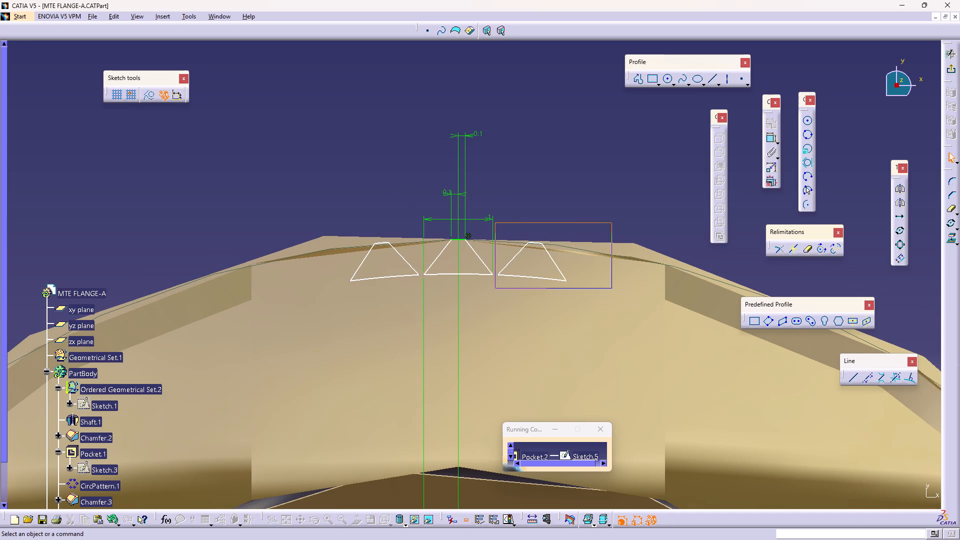
pyautogui.moveTo(495, 288); pyautogui.dragTo(495, 288)
pyautogui.press('Delete')
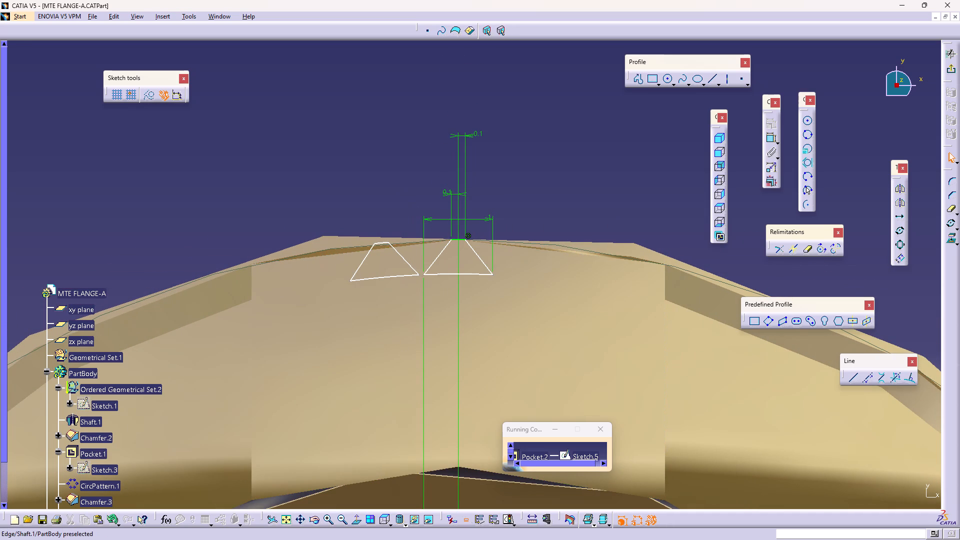
pyautogui.moveTo(297, 222); pyautogui.dragTo(421, 298)
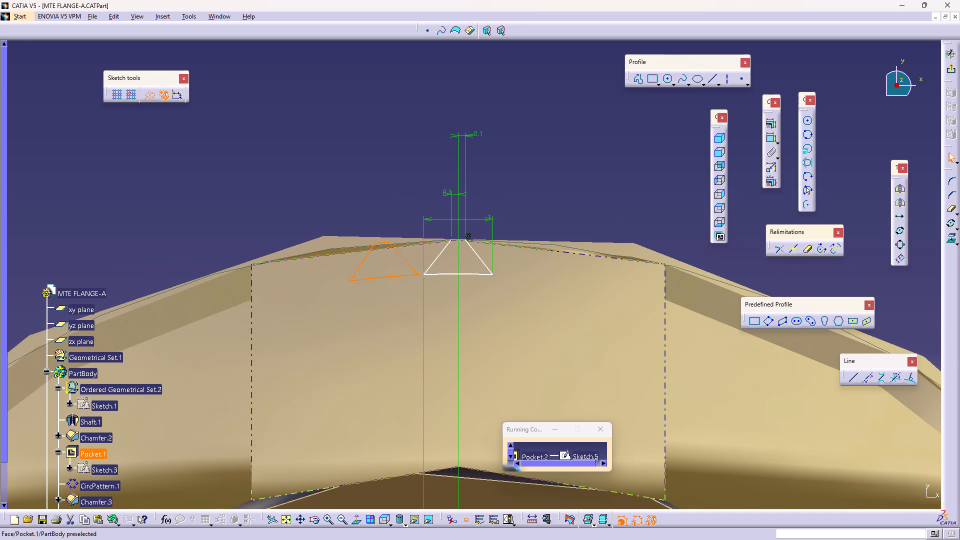
pyautogui.press('Delete')
# Delete the constraint symbol at the upper corner of the remaining tooth profile.
pyautogui.middleClick(546, 189)
pyautogui.rightClick(547, 167)
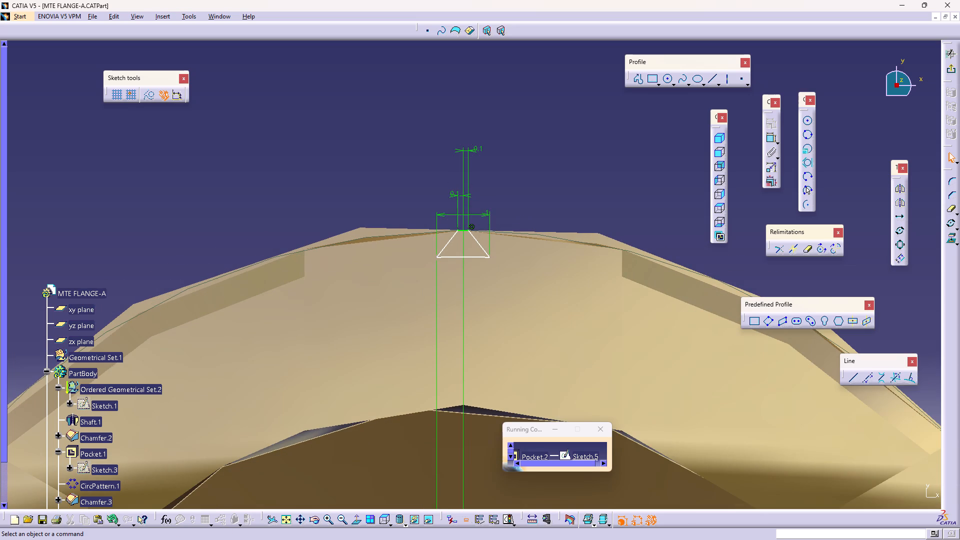
pyautogui.moveTo(553, 230); pyautogui.dragTo(555, 205, button='middle')
pyautogui.rightClick(551, 192)
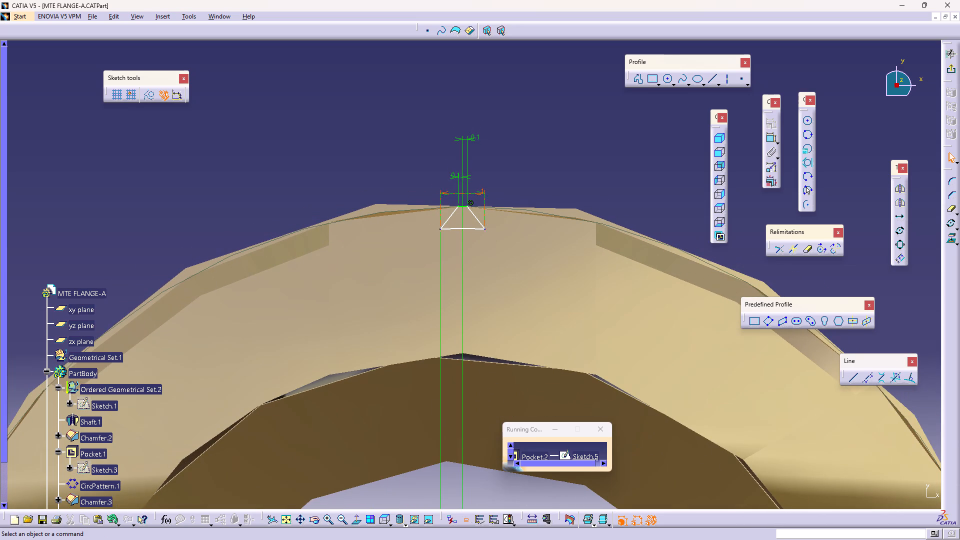
pyautogui.moveTo(483, 201); pyautogui.dragTo(486, 167, button='middle')
pyautogui.rightClick(483, 201)
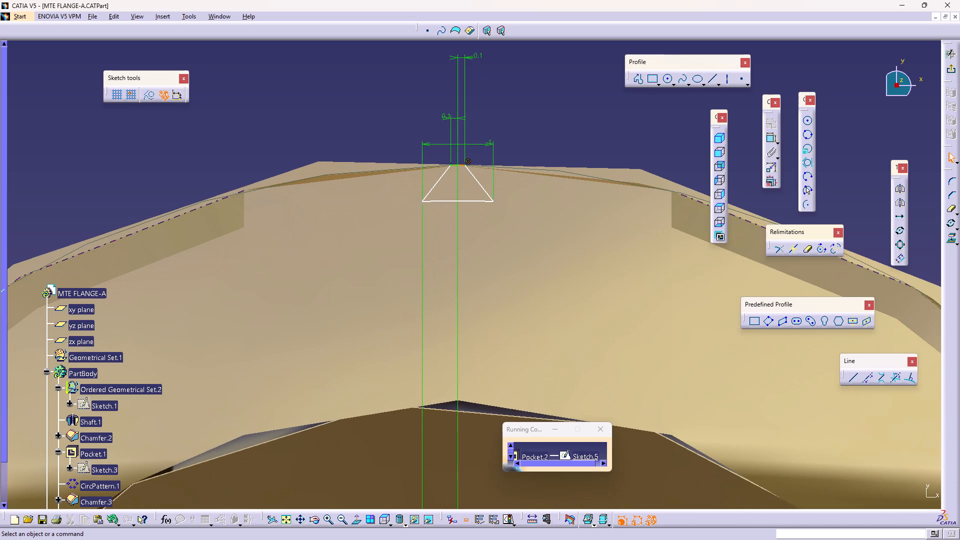
pyautogui.moveTo(527, 155); pyautogui.dragTo(526, 148, button='middle')
pyautogui.rightClick(527, 155)
pyautogui.moveTo(528, 139); pyautogui.dragTo(529, 160, button='middle')
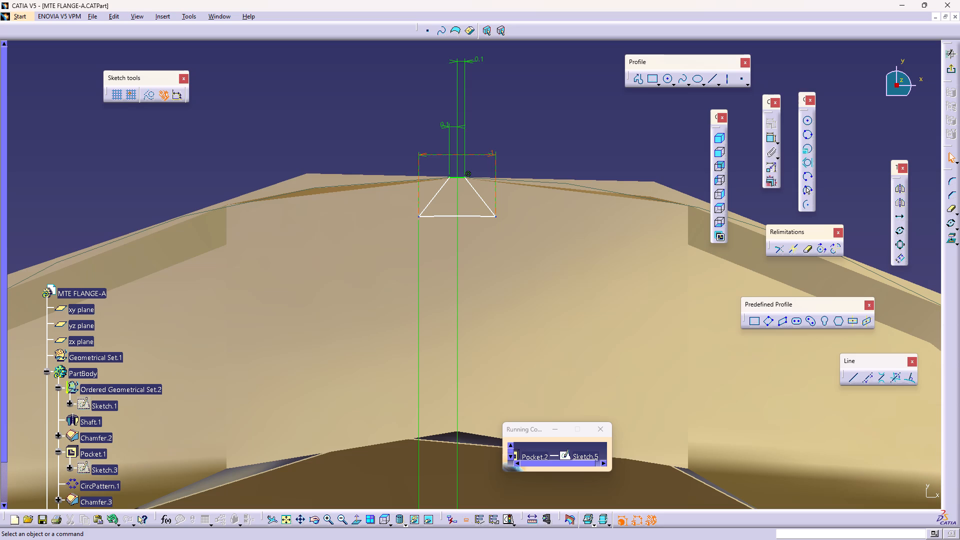
pyautogui.click(470, 174)
pyautogui.press('Delete')
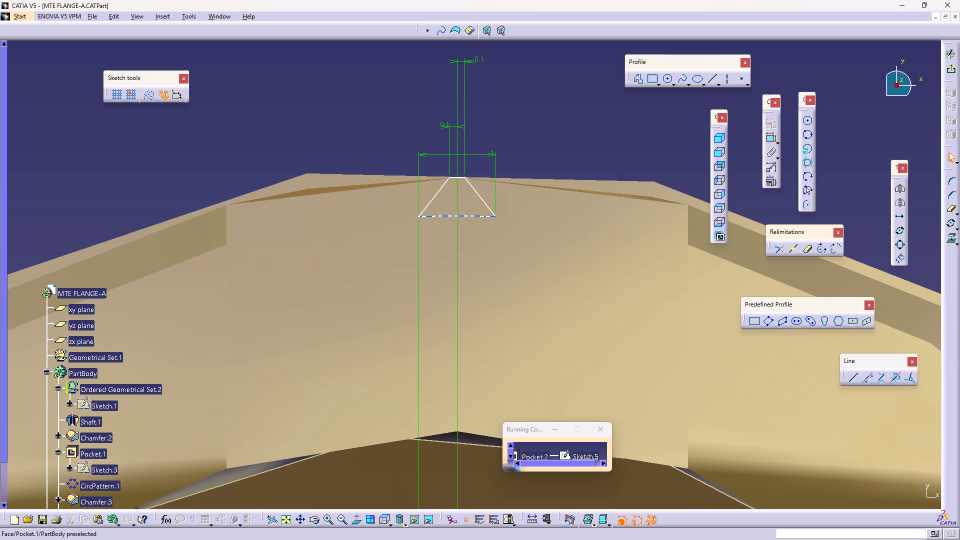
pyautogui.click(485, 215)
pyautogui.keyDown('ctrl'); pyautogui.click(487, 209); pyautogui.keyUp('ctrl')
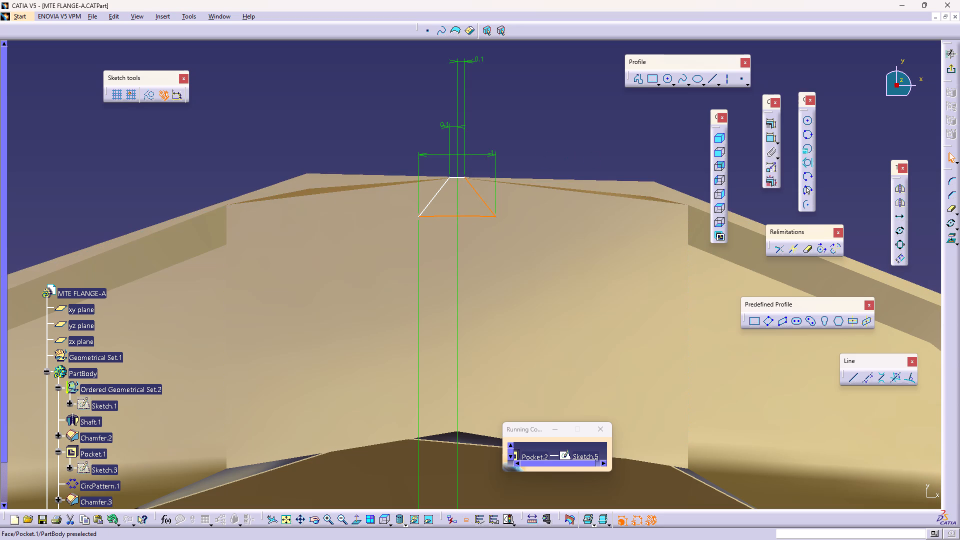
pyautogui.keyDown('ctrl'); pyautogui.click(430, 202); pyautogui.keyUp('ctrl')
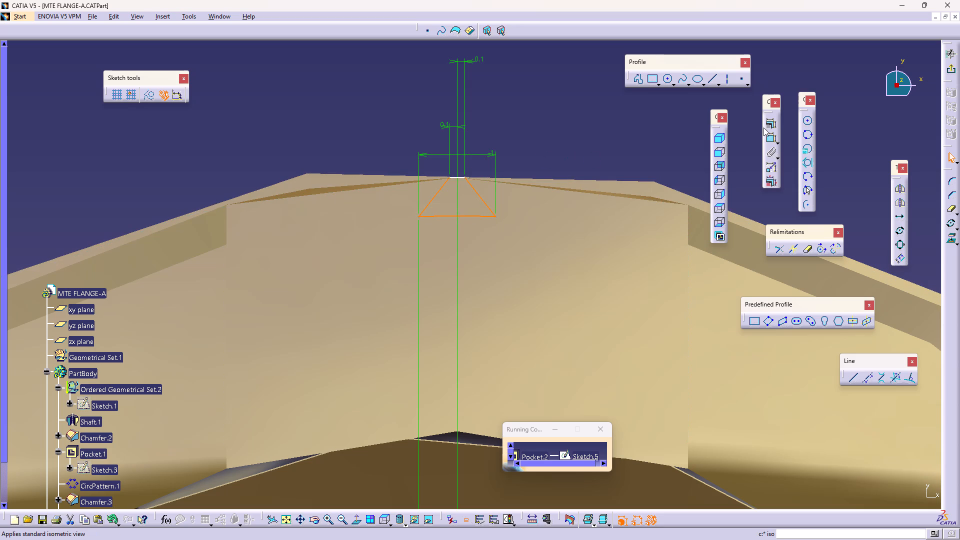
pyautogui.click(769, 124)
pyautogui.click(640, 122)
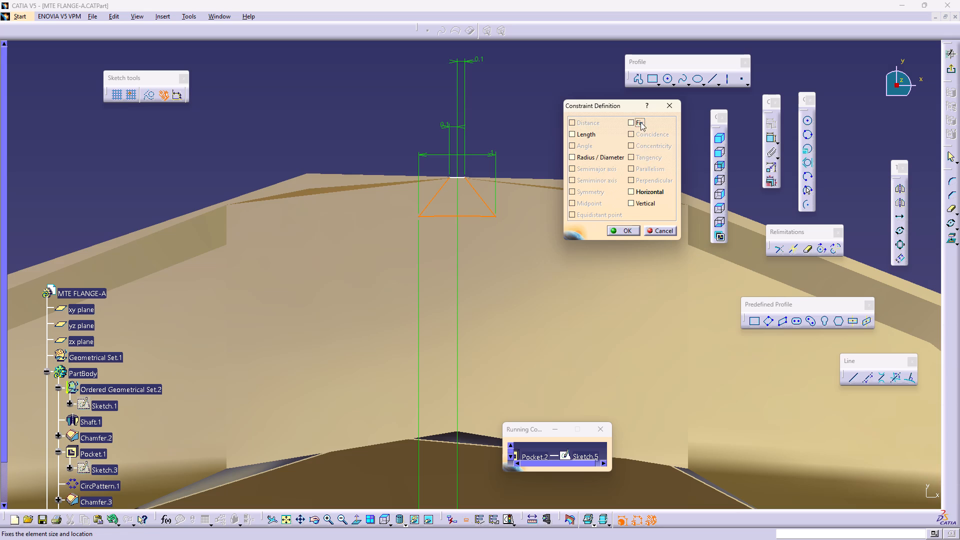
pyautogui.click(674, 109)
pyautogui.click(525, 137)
# Move the tooth profile's short top edge slightly outward, just beyond the flange's outer rim.
pyautogui.click(459, 178)
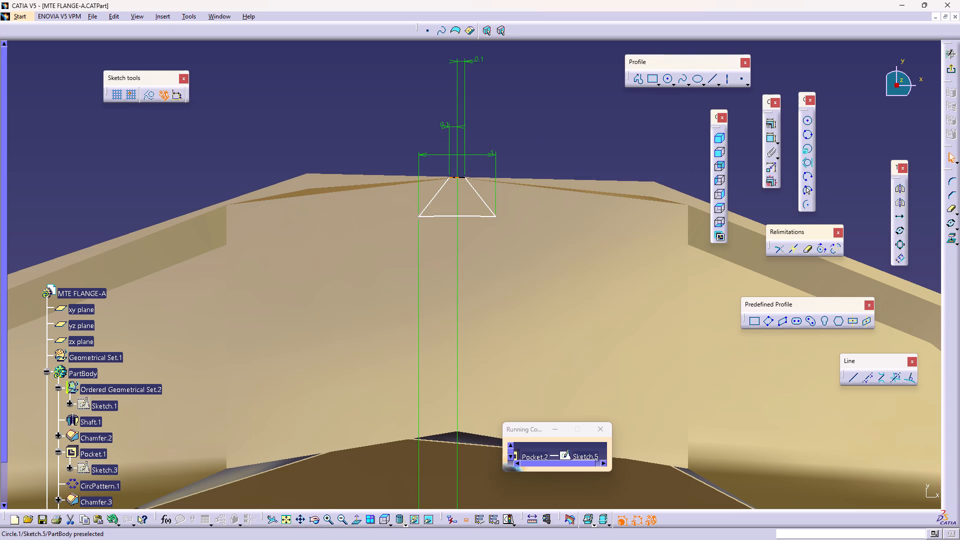
pyautogui.click(534, 136)
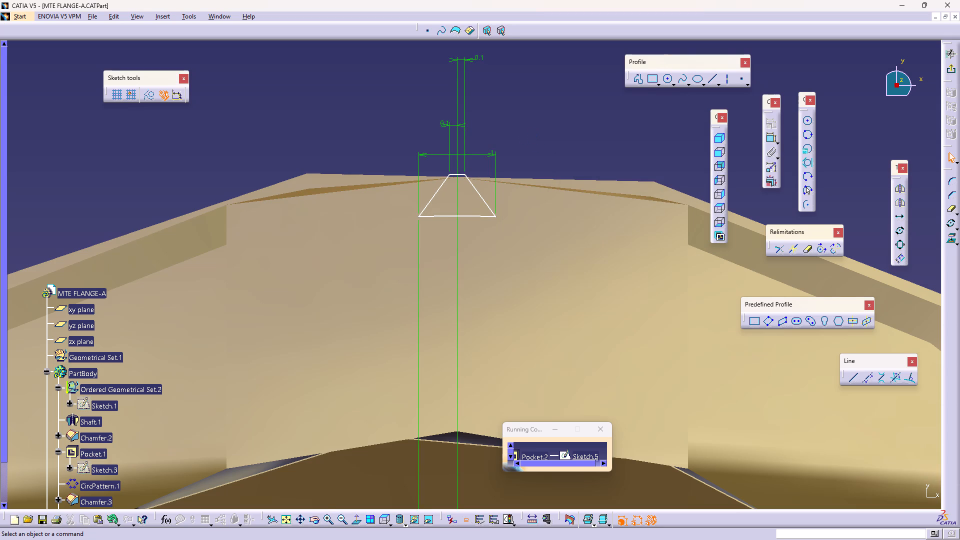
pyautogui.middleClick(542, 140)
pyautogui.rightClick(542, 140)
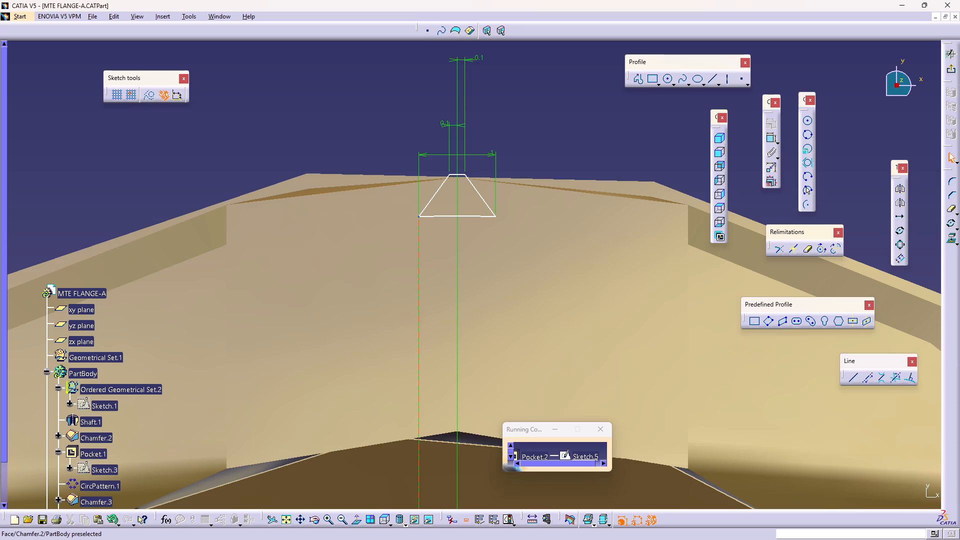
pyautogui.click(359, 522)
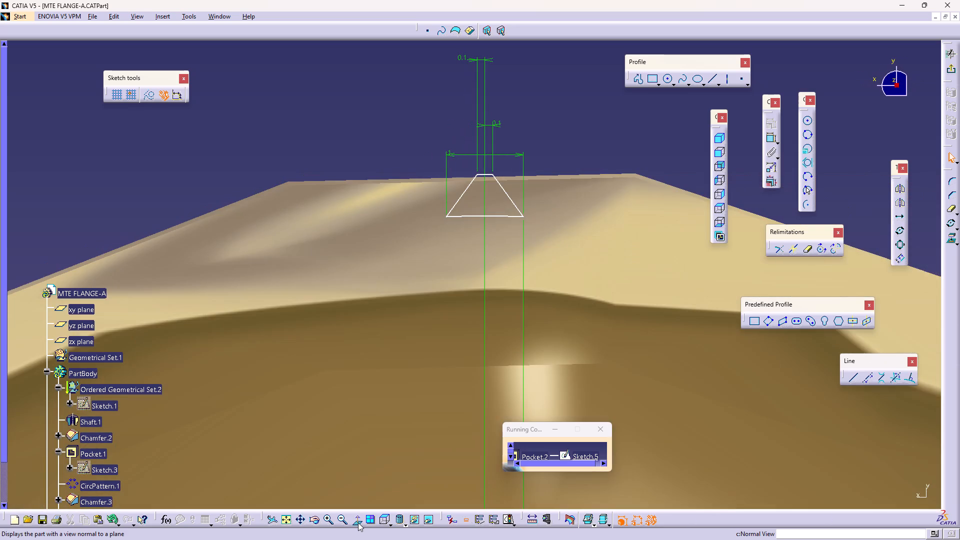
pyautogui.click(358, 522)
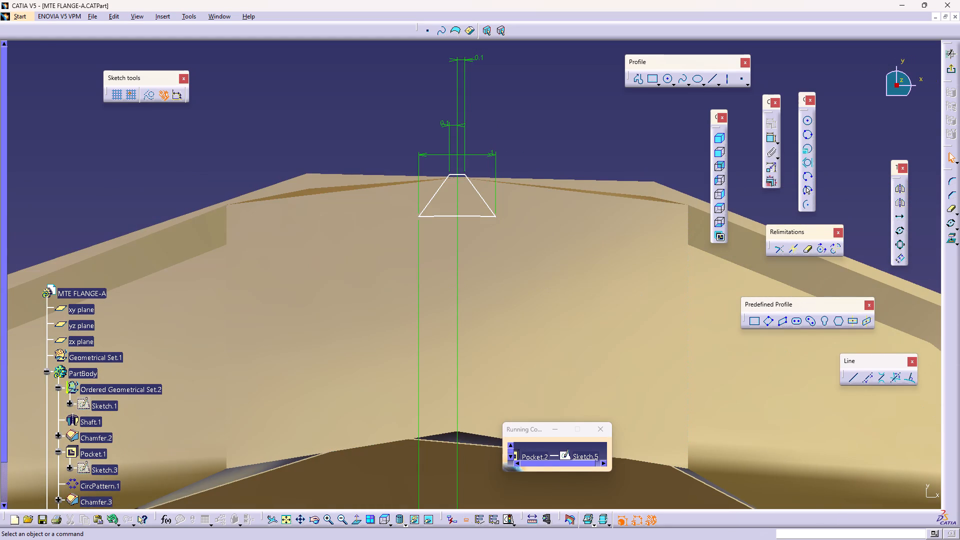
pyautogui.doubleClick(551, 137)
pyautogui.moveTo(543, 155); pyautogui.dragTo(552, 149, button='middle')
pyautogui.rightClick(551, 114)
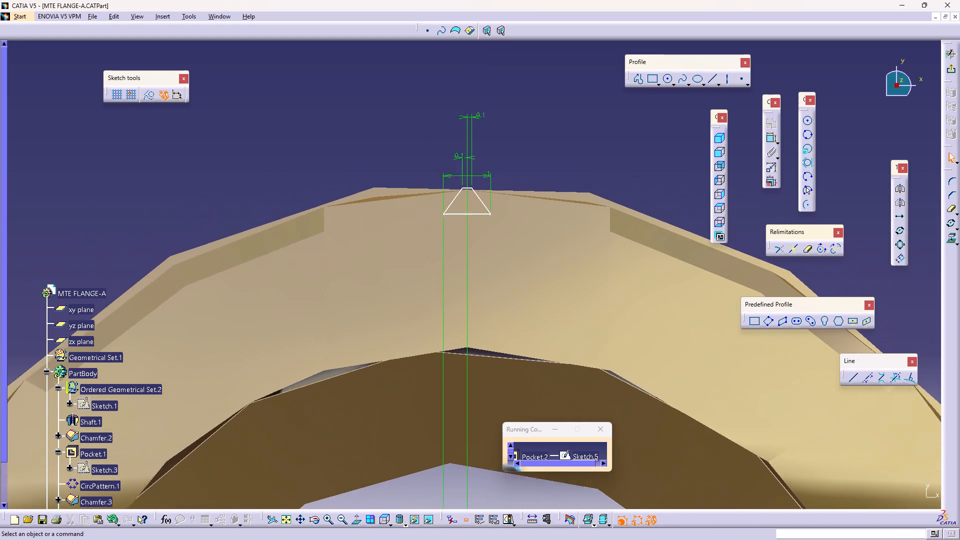
# Duplicate the tooth profile by rotation about the sketch origin with 35 instances at 5 degrees, and exit the sketch.
pyautogui.moveTo(552, 149); pyautogui.dragTo(552, 134, button='middle')
pyautogui.moveTo(534, 144); pyautogui.dragTo(439, 210)
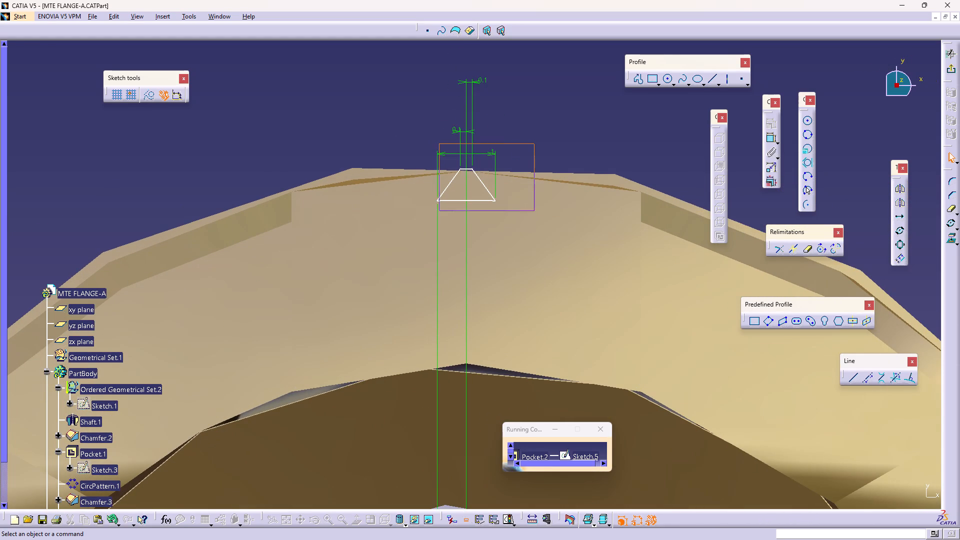
pyautogui.moveTo(439, 210); pyautogui.dragTo(433, 212)
pyautogui.moveTo(559, 105); pyautogui.dragTo(561, 135, button='middle')
pyautogui.rightClick(559, 105)
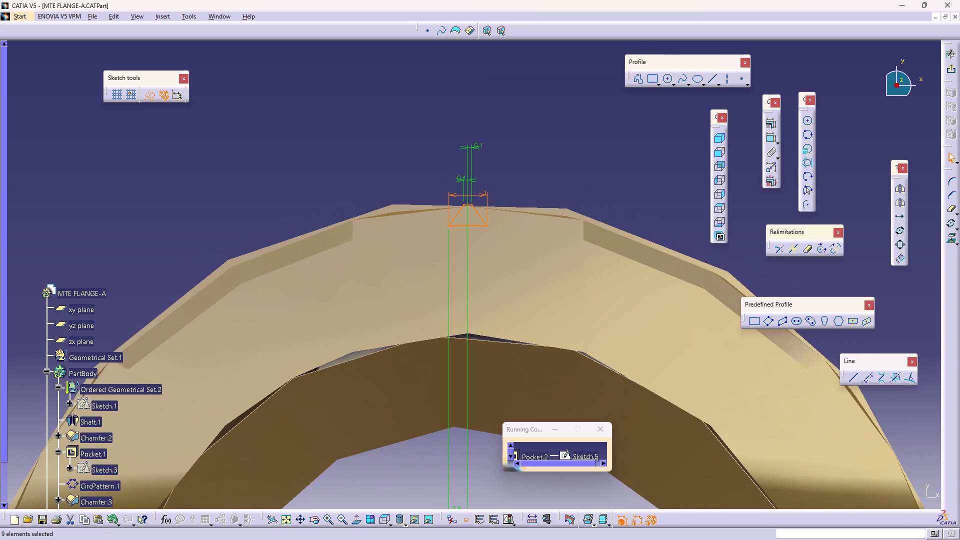
pyautogui.click(899, 229)
pyautogui.moveTo(564, 263); pyautogui.dragTo(568, 111, button='middle')
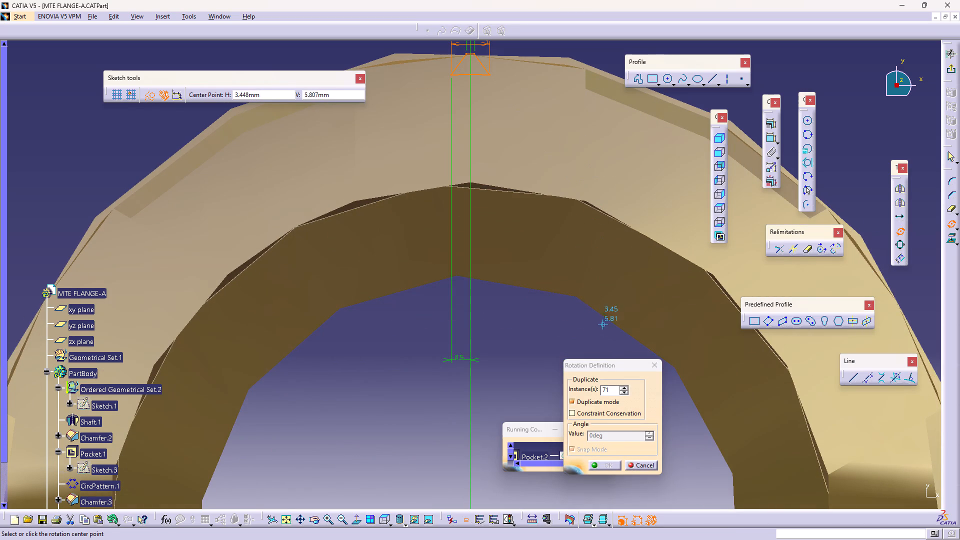
pyautogui.moveTo(547, 333); pyautogui.dragTo(542, 212, button='middle')
pyautogui.rightClick(541, 187)
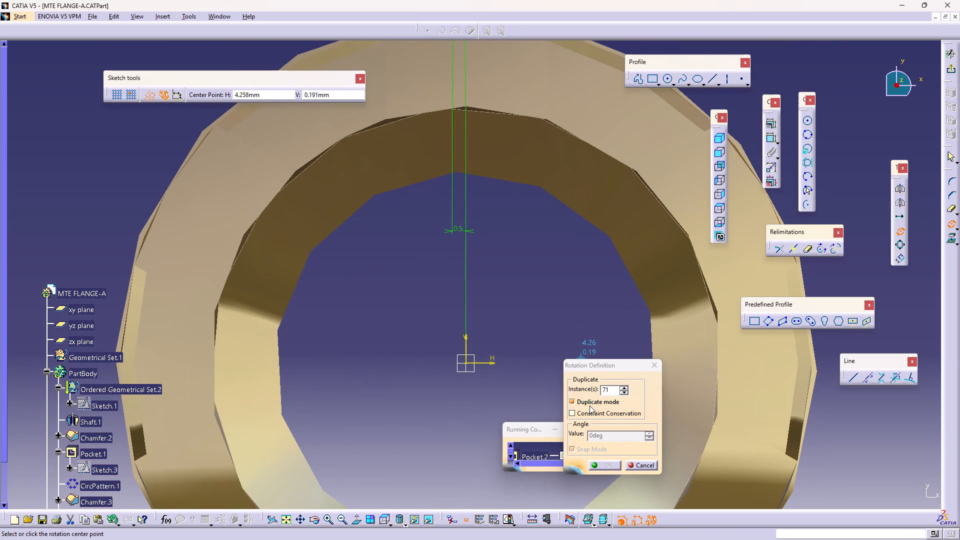
pyautogui.moveTo(613, 390); pyautogui.dragTo(582, 395)
pyautogui.write('35')
pyautogui.press('Return')
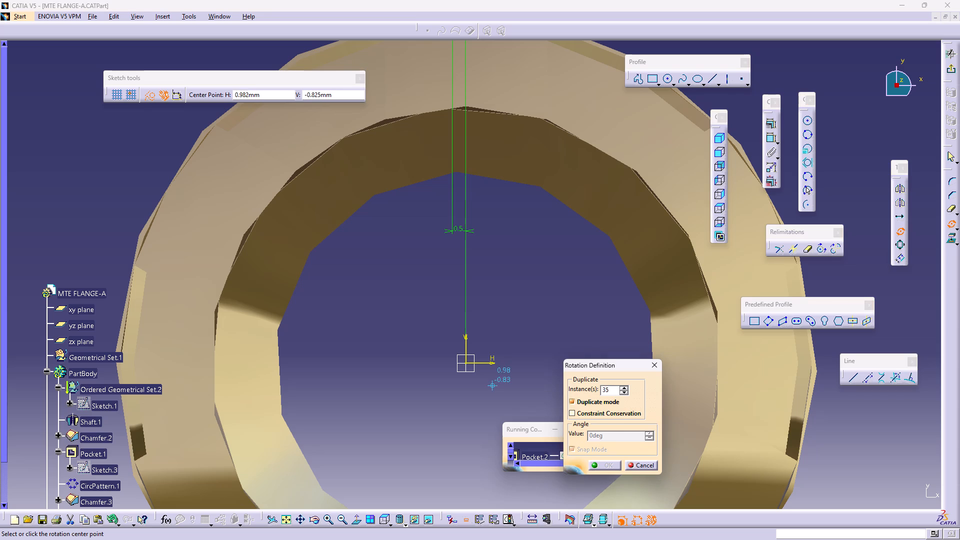
pyautogui.click(466, 363)
pyautogui.moveTo(490, 206); pyautogui.dragTo(480, 489, button='middle')
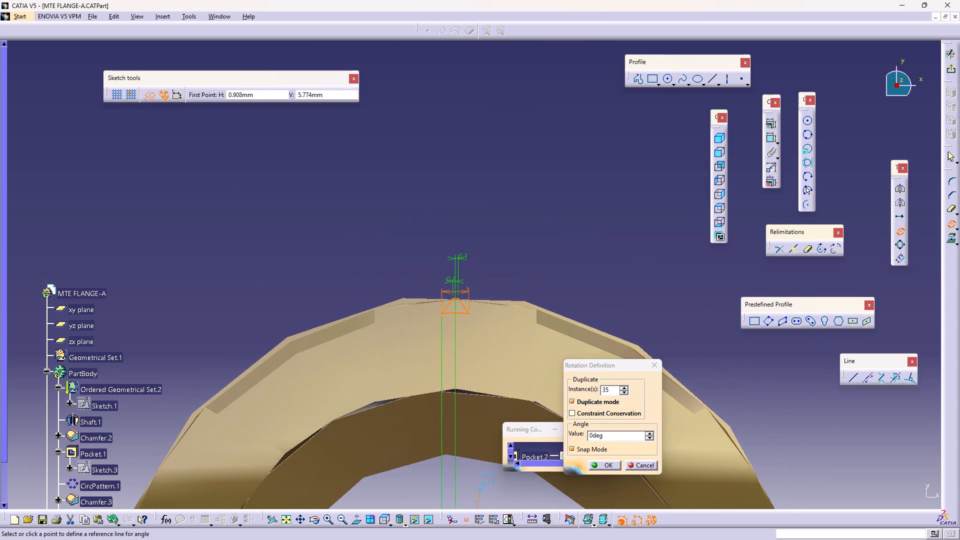
pyautogui.moveTo(480, 489); pyautogui.dragTo(479, 493, button='middle')
pyautogui.moveTo(431, 336); pyautogui.dragTo(447, 285, button='middle')
pyautogui.rightClick(431, 336)
pyautogui.moveTo(437, 334); pyautogui.dragTo(482, 208, button='middle')
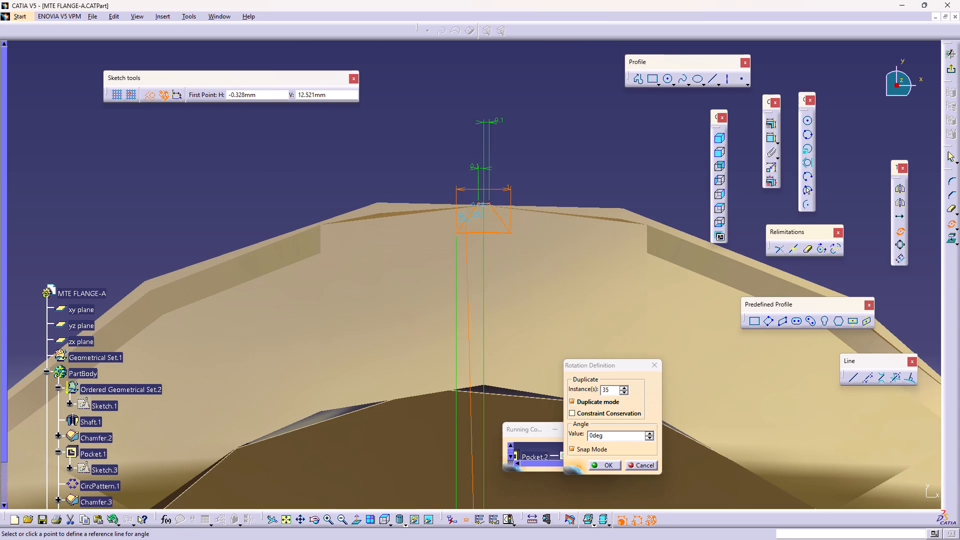
pyautogui.click(455, 234)
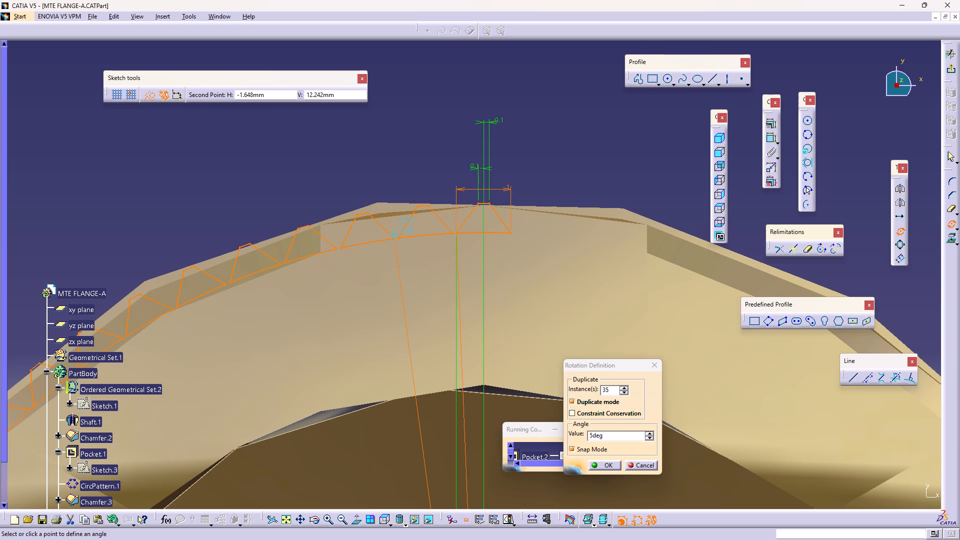
pyautogui.click(395, 235)
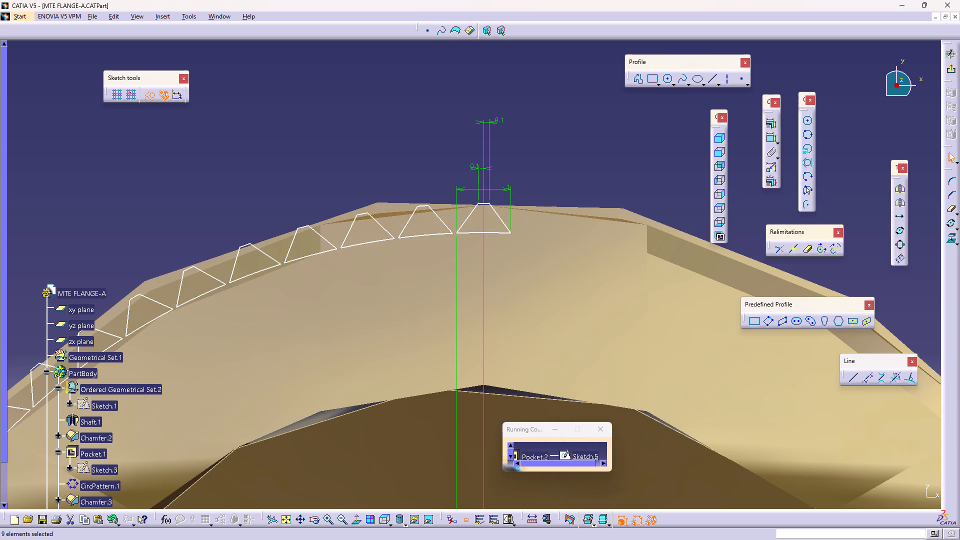
pyautogui.click(953, 67)
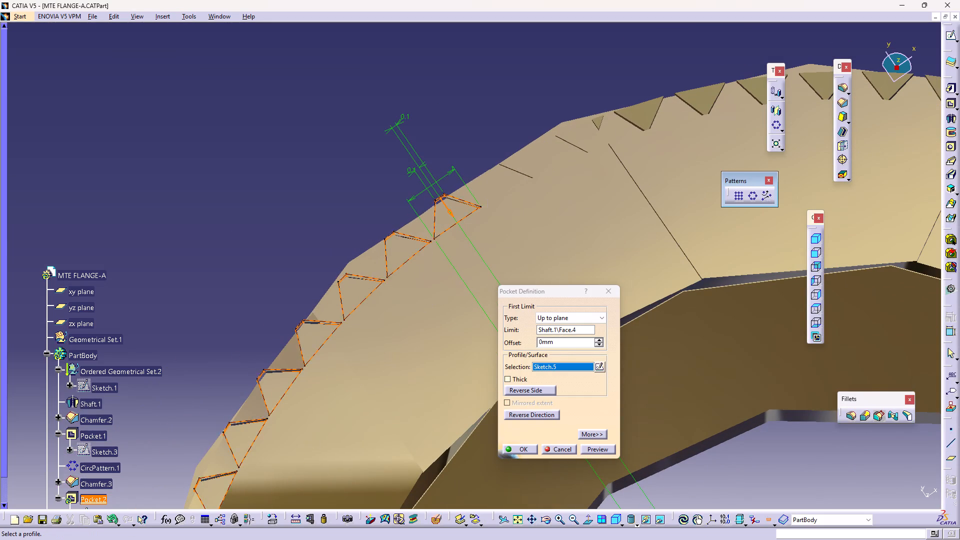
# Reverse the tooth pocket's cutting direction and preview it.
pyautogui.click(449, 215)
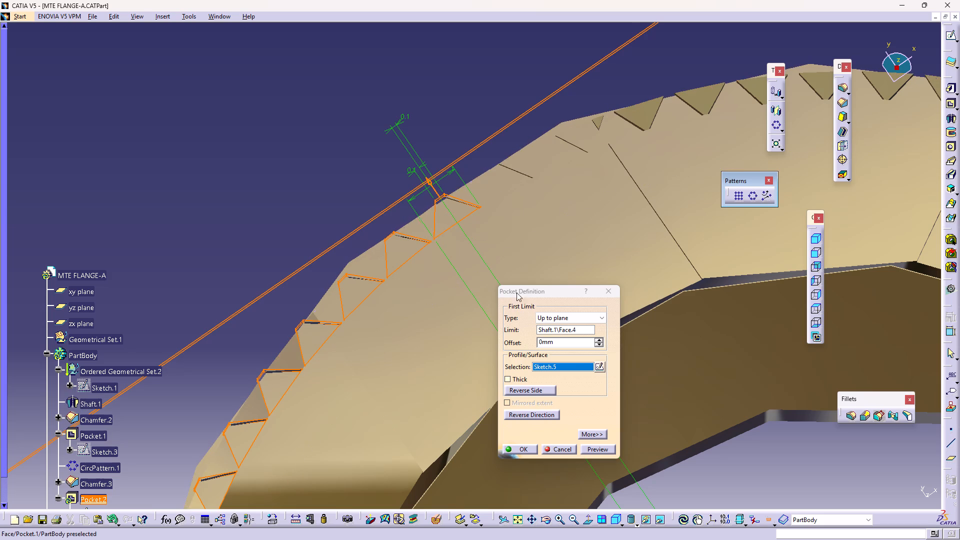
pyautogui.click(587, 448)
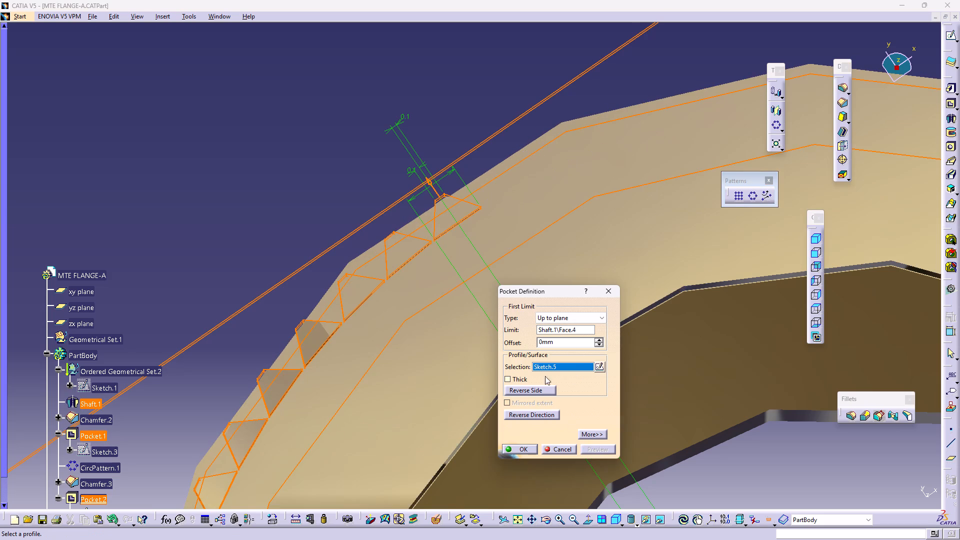
# Examine the previewed tooth pockets around the flange rim from the underside, the side and above.
pyautogui.moveTo(429, 245); pyautogui.dragTo(607, 302, button='middle')
pyautogui.moveTo(431, 251); pyautogui.dragTo(633, 345, button='right')
pyautogui.moveTo(482, 215); pyautogui.dragTo(741, 213, button='middle')
pyautogui.moveTo(482, 215); pyautogui.dragTo(742, 213, button='right')
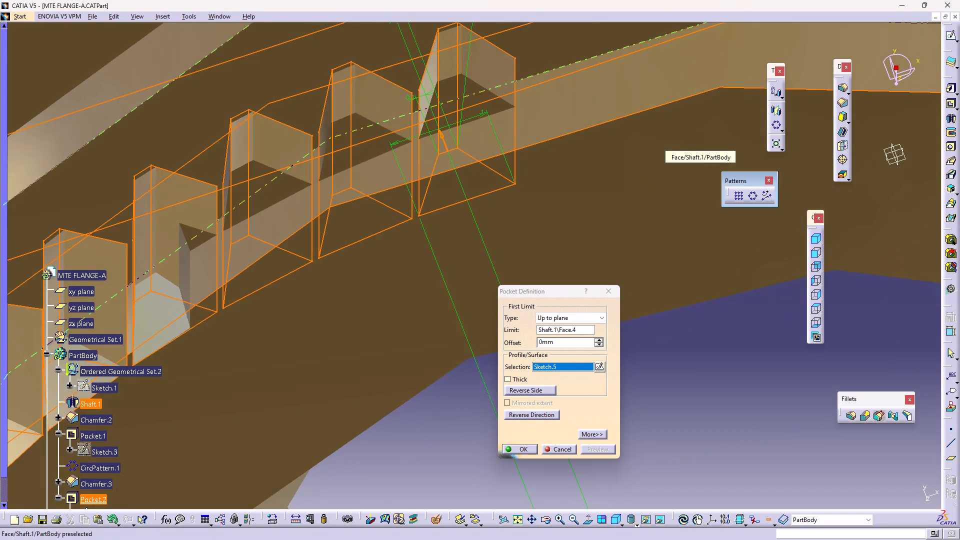
pyautogui.rightClick(741, 213)
pyautogui.moveTo(741, 213); pyautogui.dragTo(749, 274, button='middle')
pyautogui.moveTo(423, 271); pyautogui.dragTo(503, 337, button='middle')
pyautogui.moveTo(421, 276); pyautogui.dragTo(503, 337, button='right')
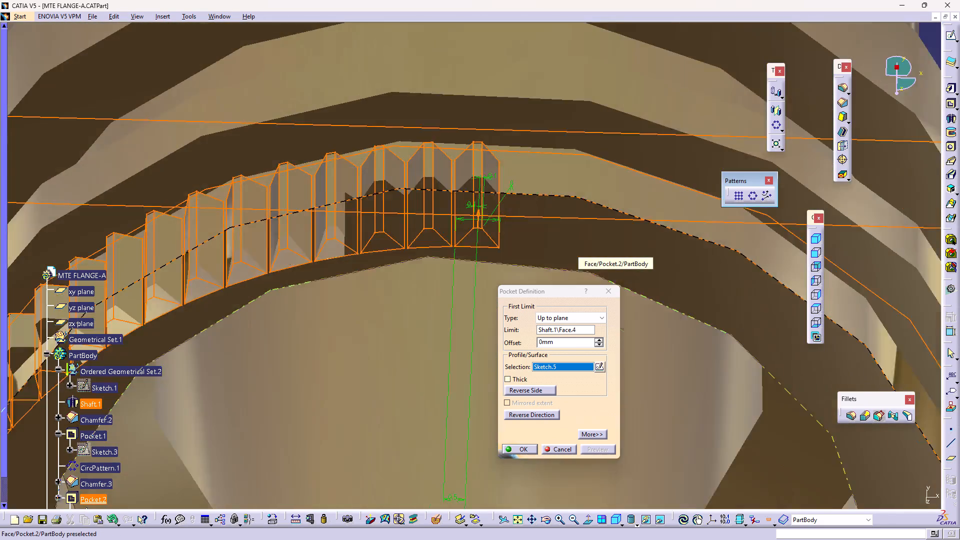
pyautogui.moveTo(503, 337); pyautogui.dragTo(514, 295, button='middle')
pyautogui.moveTo(503, 337); pyautogui.dragTo(514, 295, button='right')
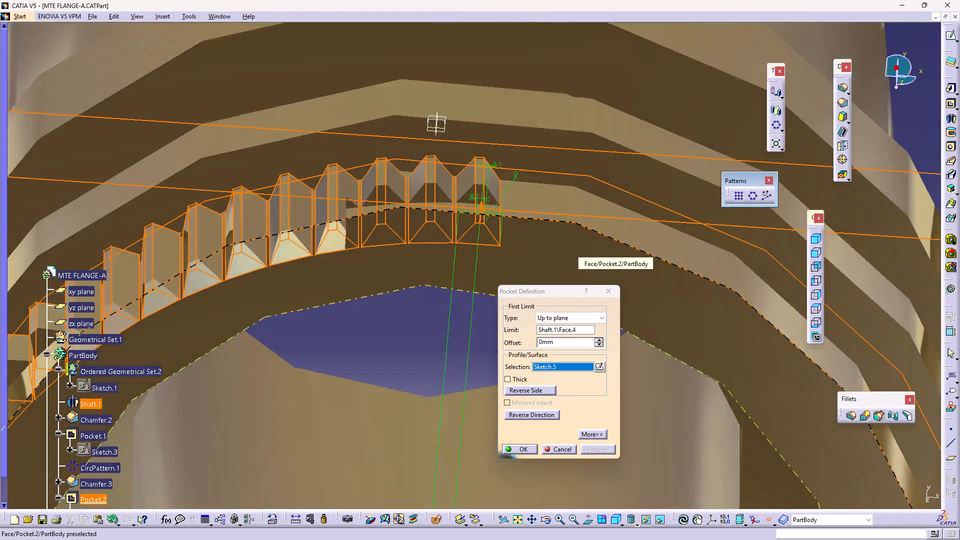
pyautogui.moveTo(514, 295); pyautogui.dragTo(585, 186, button='middle')
pyautogui.moveTo(514, 295); pyautogui.dragTo(585, 186, button='right')
pyautogui.moveTo(585, 186); pyautogui.dragTo(584, 268, button='middle')
pyautogui.rightClick(585, 186)
pyautogui.moveTo(338, 217); pyautogui.dragTo(596, 282, button='middle')
pyautogui.moveTo(337, 218); pyautogui.dragTo(595, 291, button='right')
pyautogui.moveTo(435, 177); pyautogui.dragTo(500, 161, button='middle')
pyautogui.moveTo(435, 177); pyautogui.dragTo(500, 161, button='right')
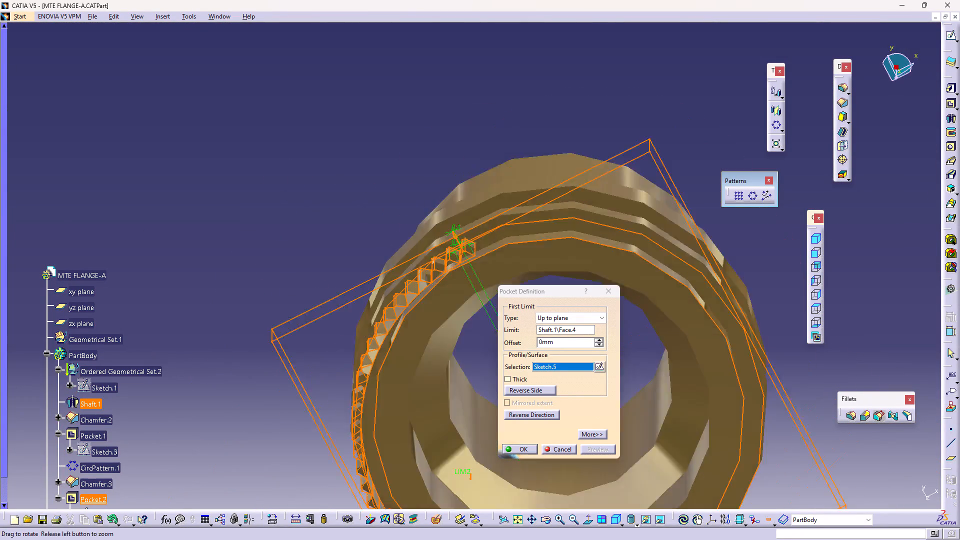
pyautogui.moveTo(500, 161); pyautogui.dragTo(663, 219, button='right')
pyautogui.moveTo(500, 161); pyautogui.dragTo(663, 219, button='middle')
pyautogui.moveTo(398, 240); pyautogui.dragTo(466, 225, button='middle')
pyautogui.rightClick(431, 125)
pyautogui.moveTo(296, 228); pyautogui.dragTo(297, 228, button='middle')
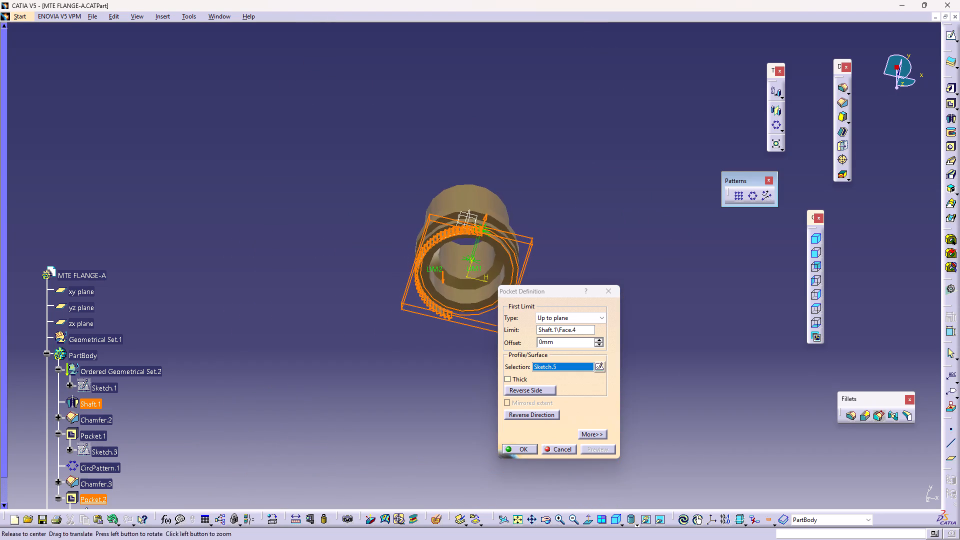
pyautogui.moveTo(297, 228); pyautogui.dragTo(325, 194, button='middle')
pyautogui.moveTo(297, 232); pyautogui.dragTo(325, 193, button='right')
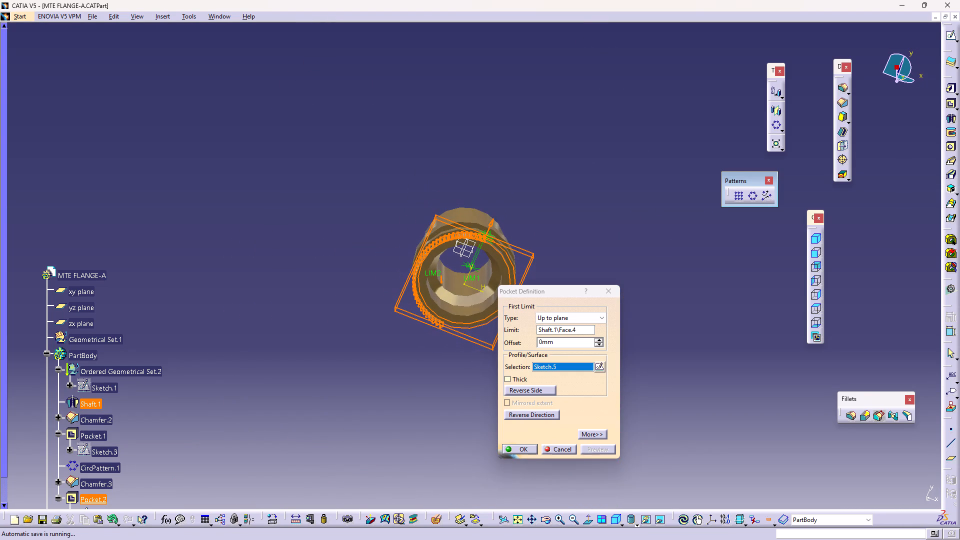
pyautogui.moveTo(236, 379); pyautogui.dragTo(363, 121, button='middle')
pyautogui.moveTo(237, 390); pyautogui.dragTo(363, 121, button='right')
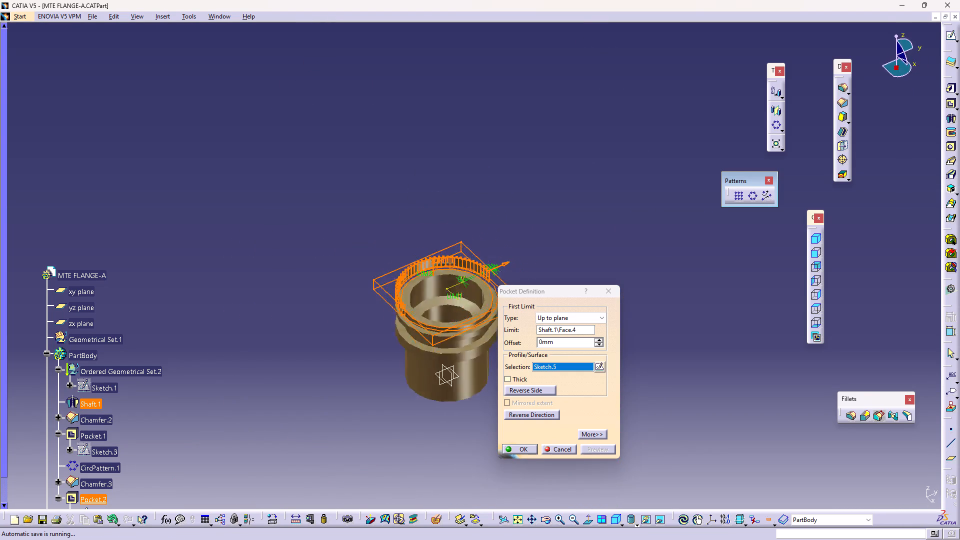
pyautogui.moveTo(363, 121); pyautogui.dragTo(344, 47, button='right')
pyautogui.moveTo(363, 121); pyautogui.dragTo(344, 47, button='middle')
pyautogui.moveTo(448, 310); pyautogui.dragTo(449, 202, button='middle')
pyautogui.moveTo(449, 309); pyautogui.dragTo(449, 202, button='right')
pyautogui.moveTo(382, 276); pyautogui.dragTo(535, 299, button='middle')
pyautogui.moveTo(383, 276); pyautogui.dragTo(526, 301, button='right')
pyautogui.rightClick(535, 301)
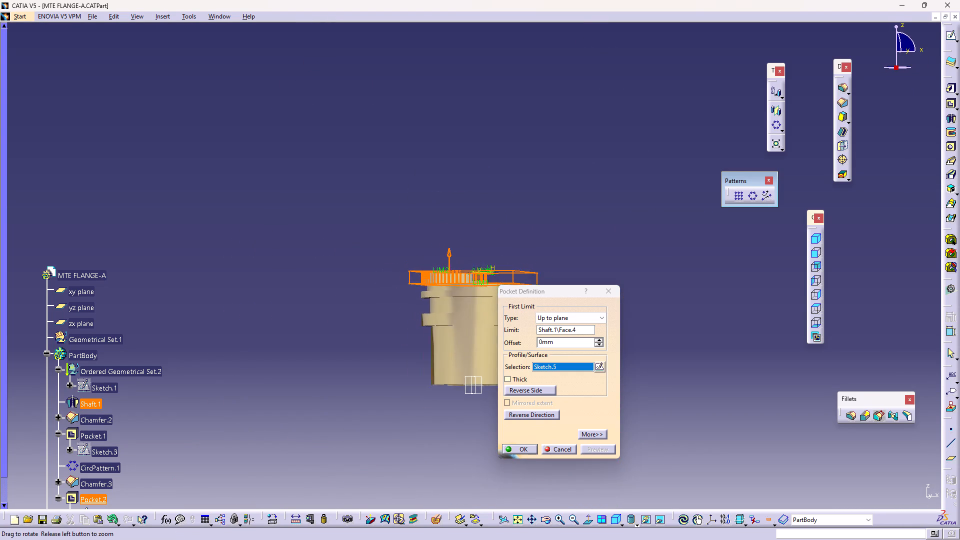
pyautogui.moveTo(535, 299); pyautogui.dragTo(557, 178, button='middle')
pyautogui.moveTo(463, 283); pyautogui.dragTo(483, 133, button='middle')
pyautogui.moveTo(471, 137); pyautogui.dragTo(569, 215, button='middle')
pyautogui.moveTo(477, 141); pyautogui.dragTo(569, 215, button='right')
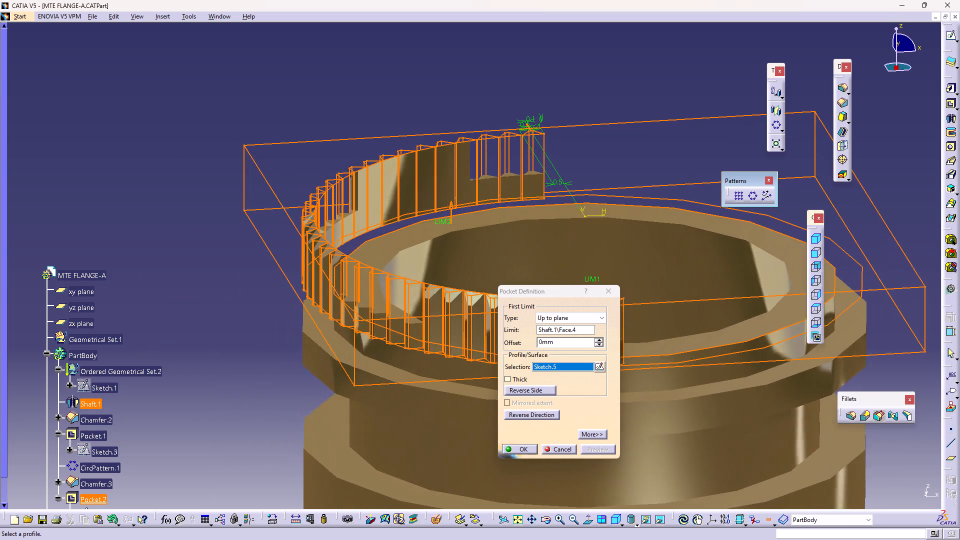
pyautogui.moveTo(569, 215); pyautogui.dragTo(591, 235, button='right')
pyautogui.moveTo(569, 215); pyautogui.dragTo(590, 238, button='middle')
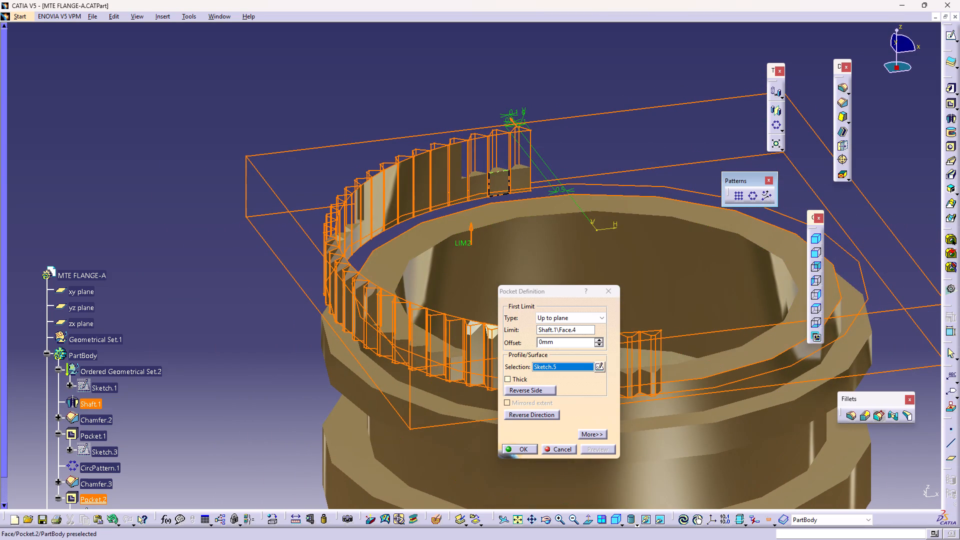
pyautogui.moveTo(479, 213); pyautogui.dragTo(526, 389, button='middle')
pyautogui.moveTo(479, 212); pyautogui.dragTo(526, 390, button='right')
pyautogui.moveTo(476, 200); pyautogui.dragTo(501, 275, button='middle')
pyautogui.moveTo(498, 264); pyautogui.dragTo(529, 347, button='right')
pyautogui.moveTo(501, 275); pyautogui.dragTo(527, 282, button='middle')
pyautogui.rightClick(528, 345)
pyautogui.moveTo(509, 273); pyautogui.dragTo(424, 364, button='middle')
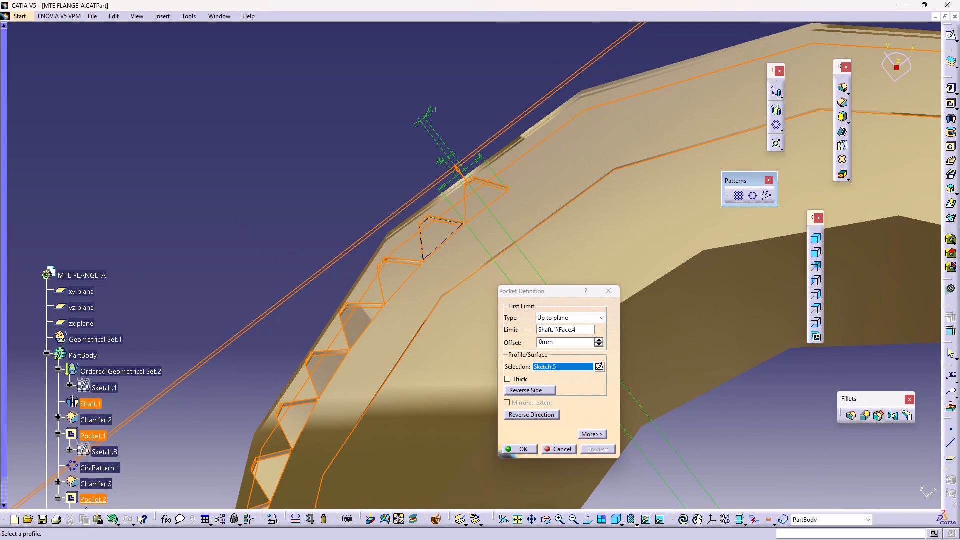
# Flip the tooth pocket's direction back, preview the cut up to the selected shaft face and apply the pocket.
pyautogui.click(456, 168)
pyautogui.moveTo(340, 169); pyautogui.dragTo(506, 269, button='middle')
pyautogui.moveTo(340, 169); pyautogui.dragTo(506, 269, button='right')
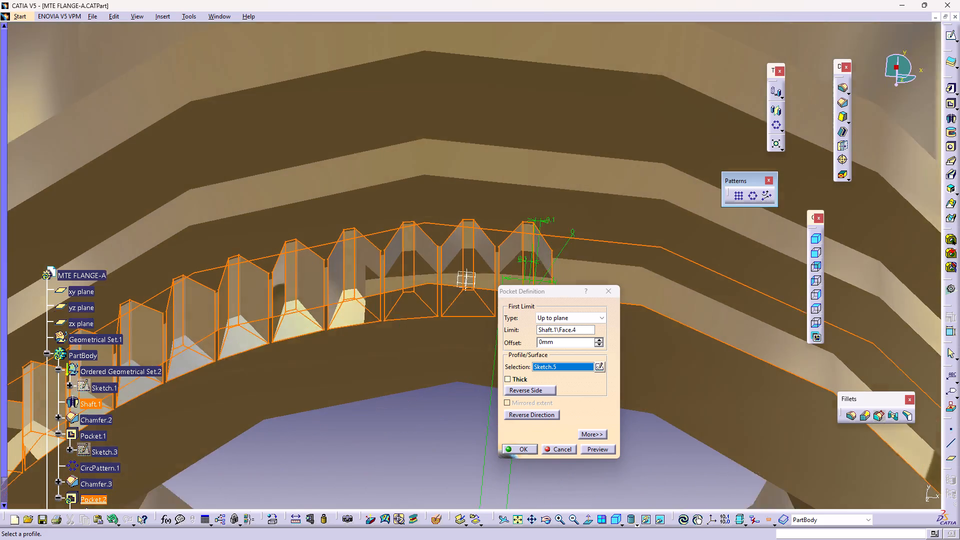
pyautogui.moveTo(506, 269); pyautogui.dragTo(507, 275, button='middle')
pyautogui.moveTo(506, 269); pyautogui.dragTo(506, 276, button='right')
pyautogui.click(586, 447)
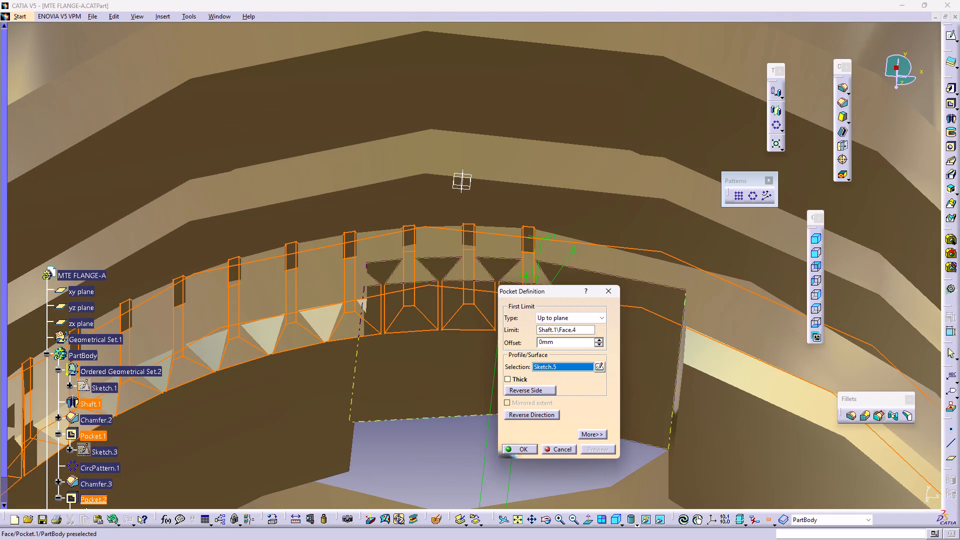
pyautogui.moveTo(419, 401); pyautogui.dragTo(438, 298, button='middle')
pyautogui.moveTo(417, 401); pyautogui.dragTo(438, 298, button='right')
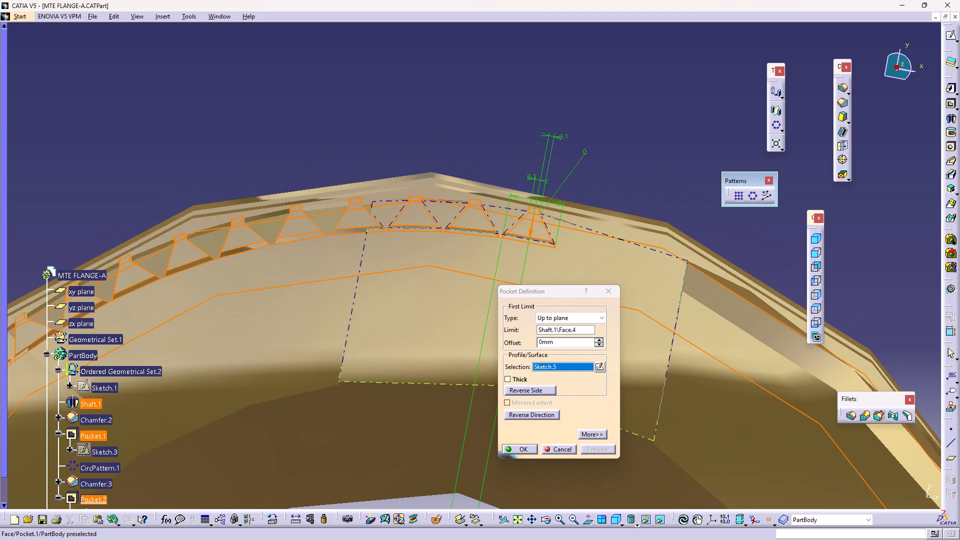
pyautogui.moveTo(399, 280); pyautogui.dragTo(407, 306, button='middle')
pyautogui.moveTo(401, 282); pyautogui.dragTo(407, 306, button='right')
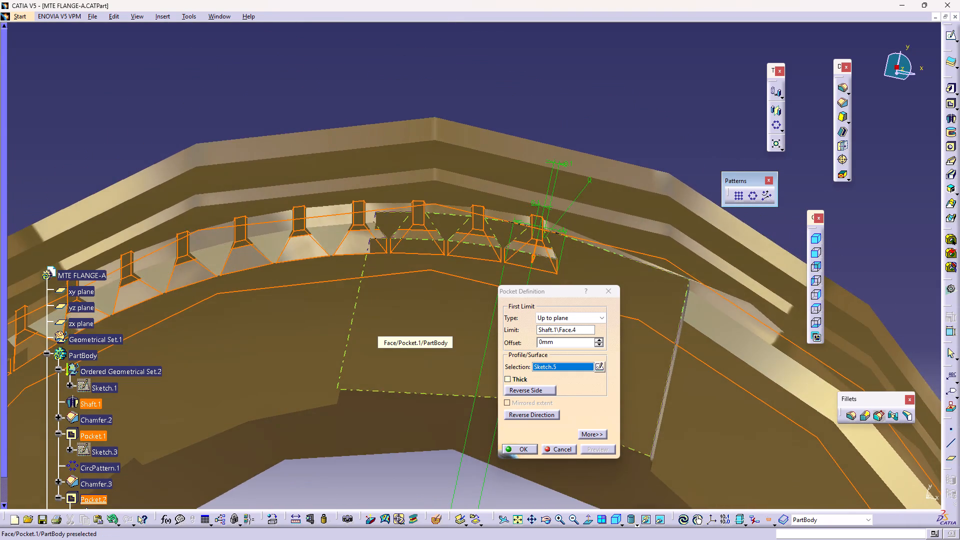
pyautogui.moveTo(407, 306); pyautogui.dragTo(408, 285, button='right')
pyautogui.moveTo(407, 306); pyautogui.dragTo(408, 285, button='middle')
pyautogui.click(513, 448)
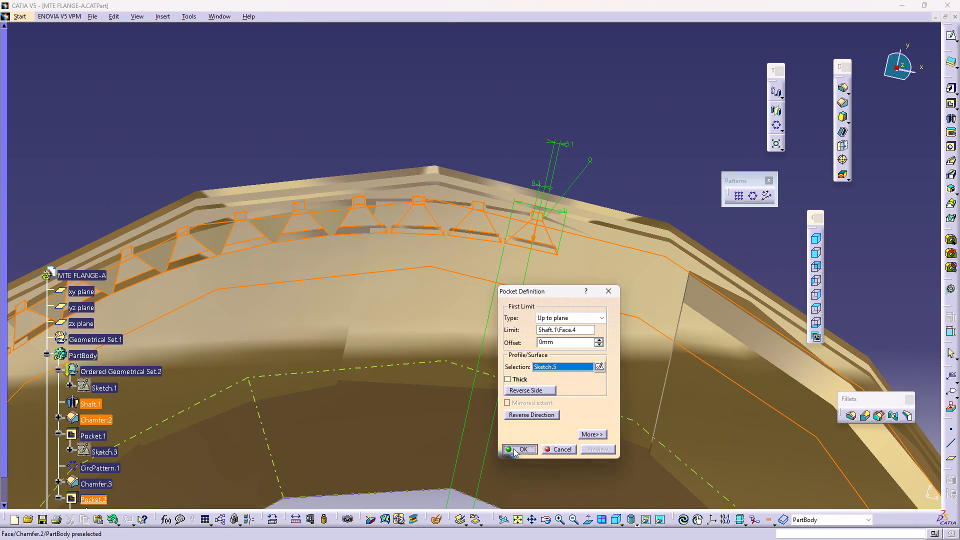
# Examine the cut teeth on the flange rim and where they meet the large side pocket.
pyautogui.click(521, 107)
pyautogui.moveTo(523, 110); pyautogui.dragTo(532, 143, button='middle')
pyautogui.moveTo(523, 110); pyautogui.dragTo(532, 143, button='right')
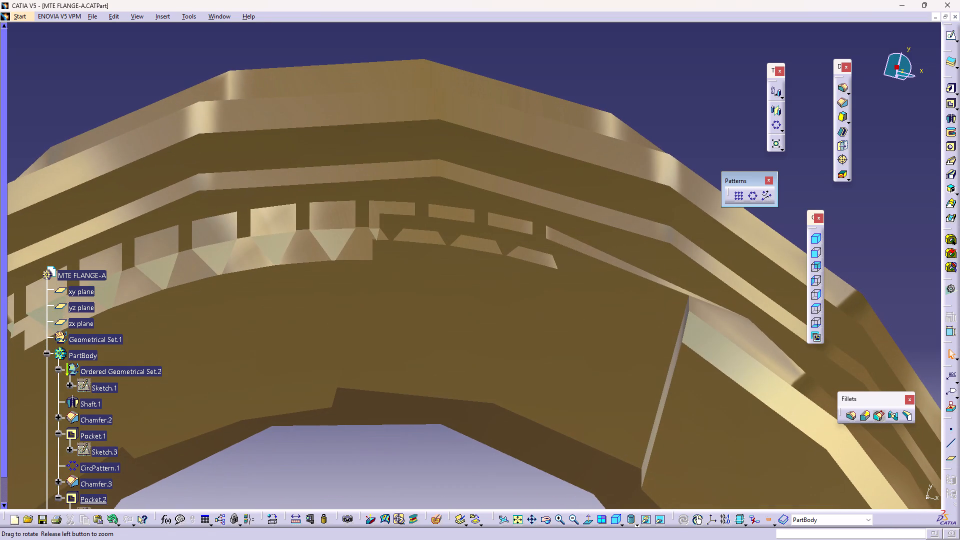
pyautogui.moveTo(532, 143); pyautogui.dragTo(533, 143, button='right')
pyautogui.moveTo(532, 143); pyautogui.dragTo(533, 143, button='middle')
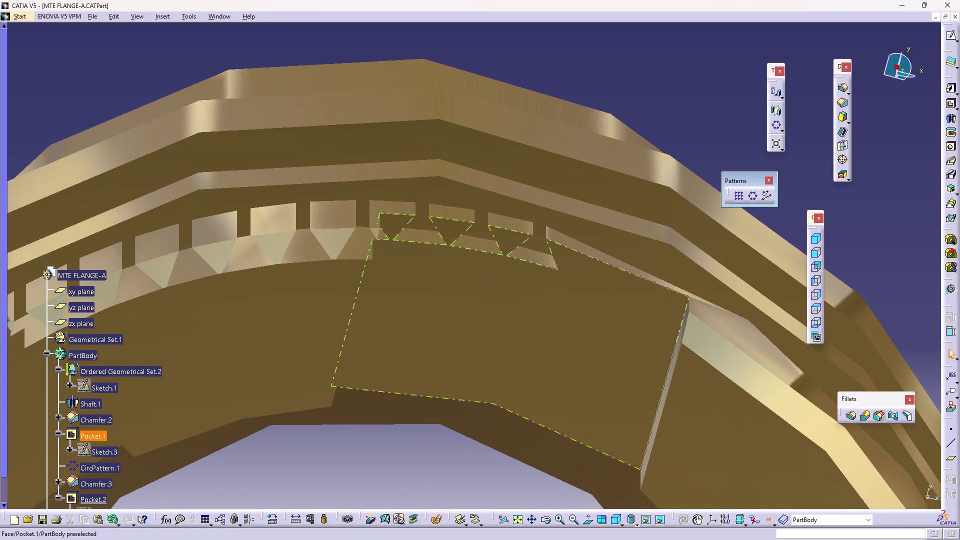
pyautogui.moveTo(479, 273); pyautogui.dragTo(465, 225, button='middle')
pyautogui.moveTo(476, 266); pyautogui.dragTo(465, 225, button='right')
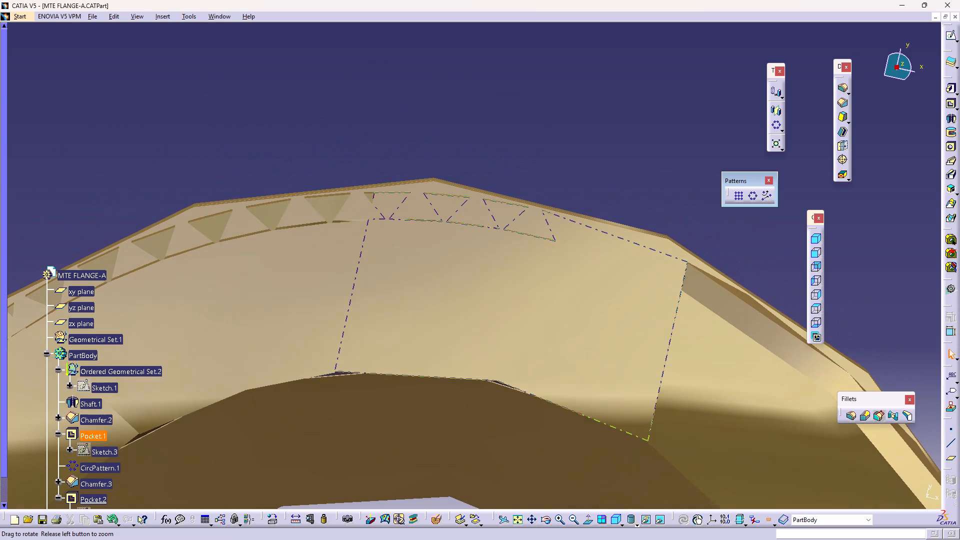
pyautogui.moveTo(465, 225); pyautogui.dragTo(463, 223, button='right')
pyautogui.moveTo(465, 225); pyautogui.dragTo(463, 223, button='middle')
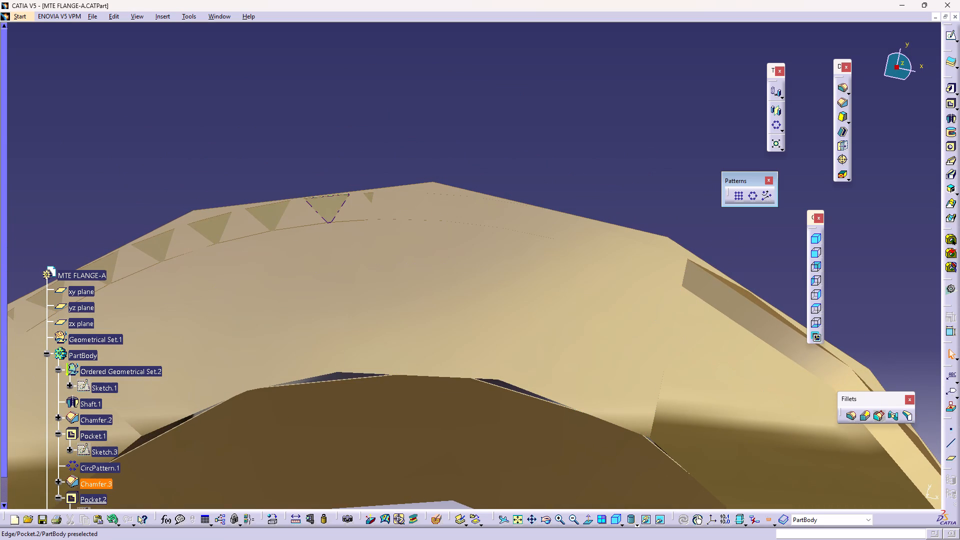
# Open the definition of the flange rim's Chamfer.3 and close it.
pyautogui.doubleClick(322, 208)
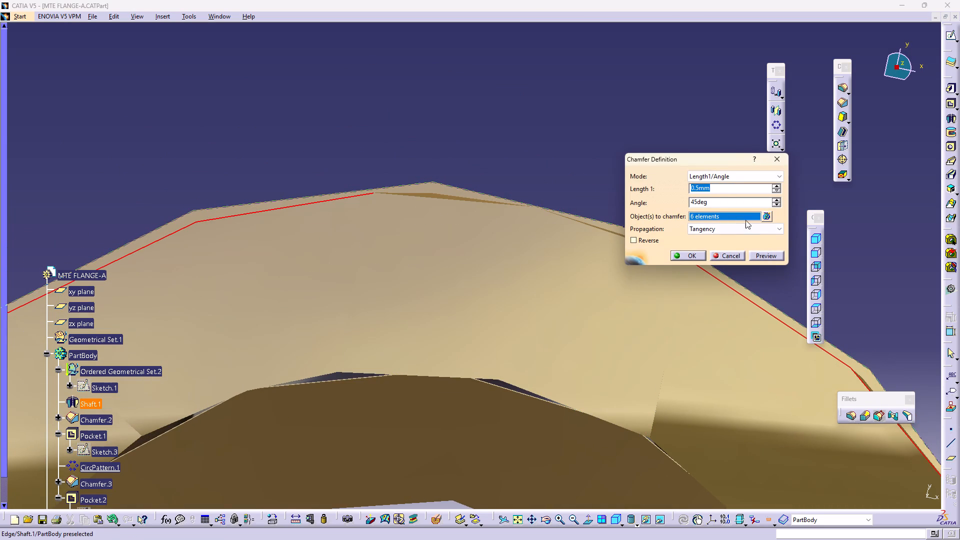
pyautogui.click(775, 163)
# Open the flange's Shaft.1 definition and its revolve profile sketch for inspection, and leave them unchanged.
pyautogui.moveTo(490, 195); pyautogui.dragTo(511, 286, button='middle')
pyautogui.moveTo(494, 215); pyautogui.dragTo(511, 286, button='right')
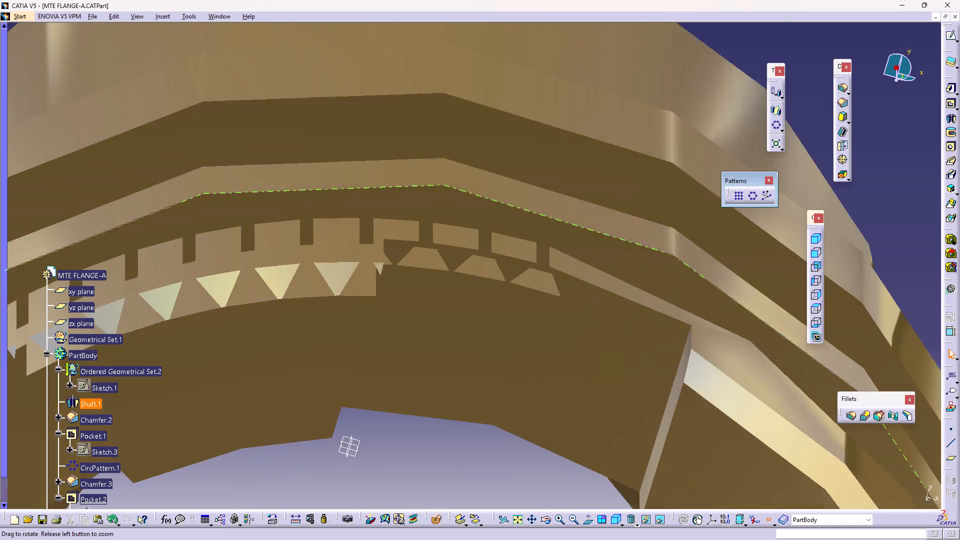
pyautogui.moveTo(511, 286); pyautogui.dragTo(518, 305, button='middle')
pyautogui.moveTo(511, 286); pyautogui.dragTo(518, 305, button='right')
pyautogui.doubleClick(521, 263)
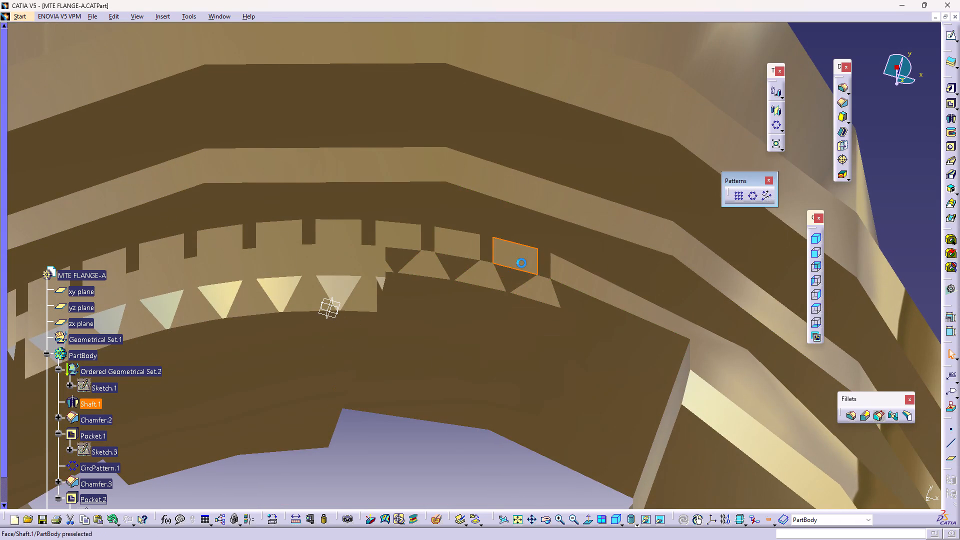
pyautogui.click(692, 342)
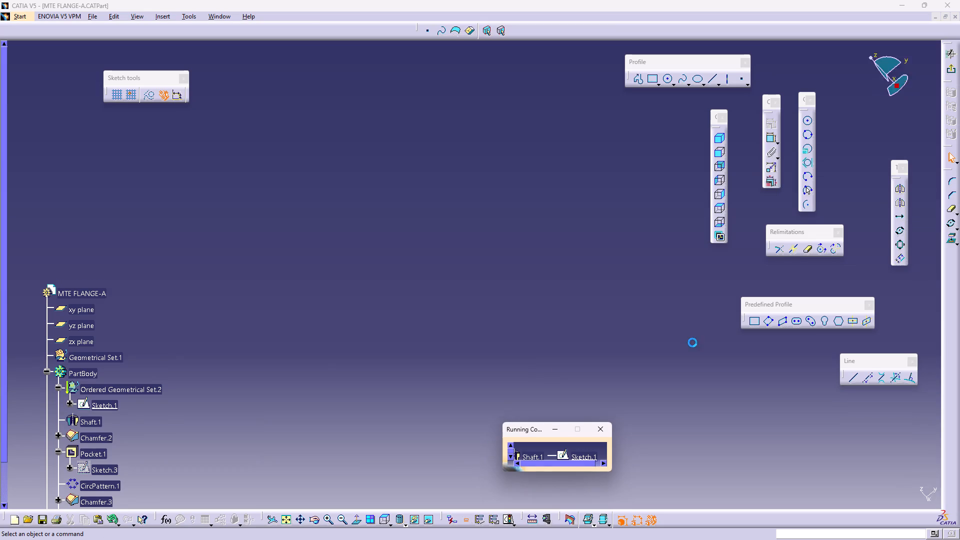
pyautogui.moveTo(565, 360); pyautogui.dragTo(604, 356, button='middle')
pyautogui.rightClick(579, 234)
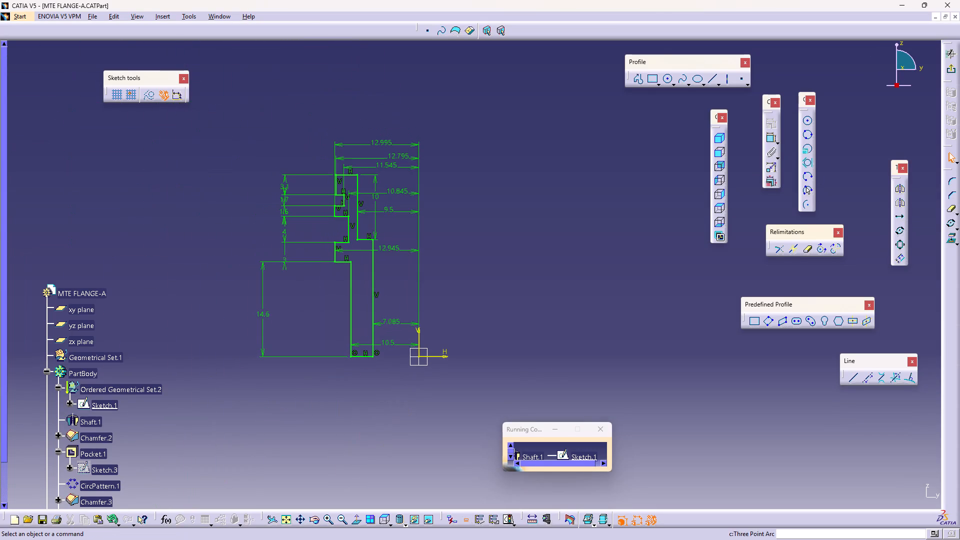
pyautogui.click(956, 66)
pyautogui.click(720, 282)
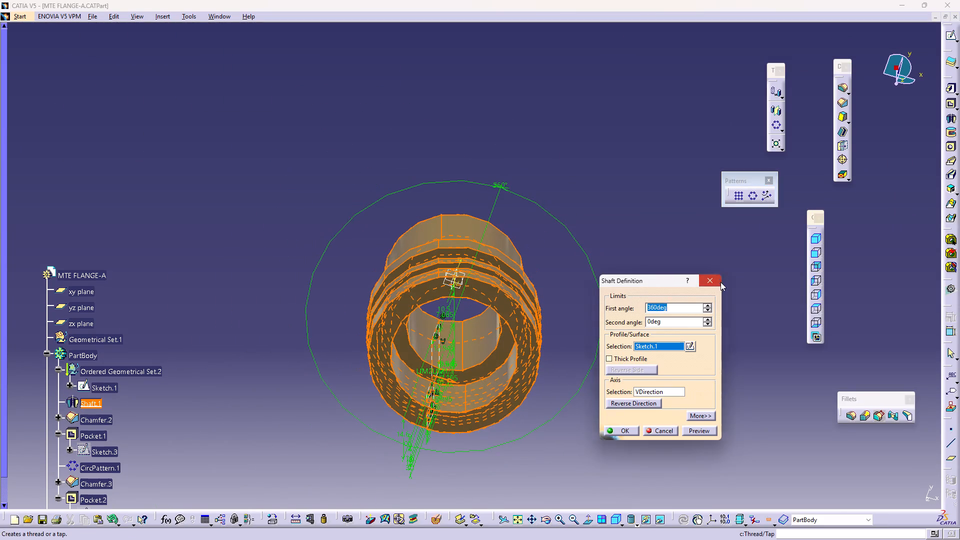
pyautogui.doubleClick(643, 178)
pyautogui.moveTo(602, 301); pyautogui.dragTo(616, 188, button='middle')
pyautogui.rightClick(599, 303)
pyautogui.rightClick(604, 288)
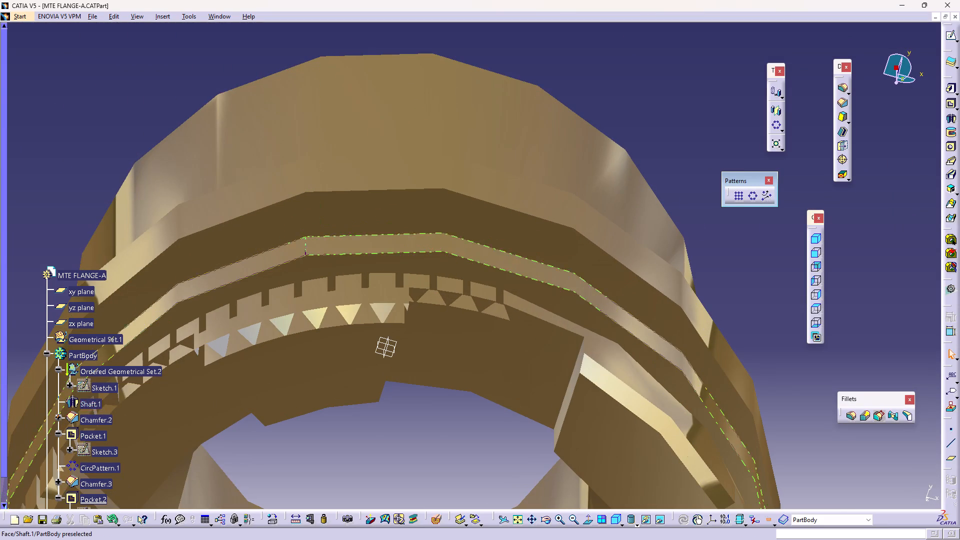
pyautogui.click(484, 289)
pyautogui.doubleClick(484, 289)
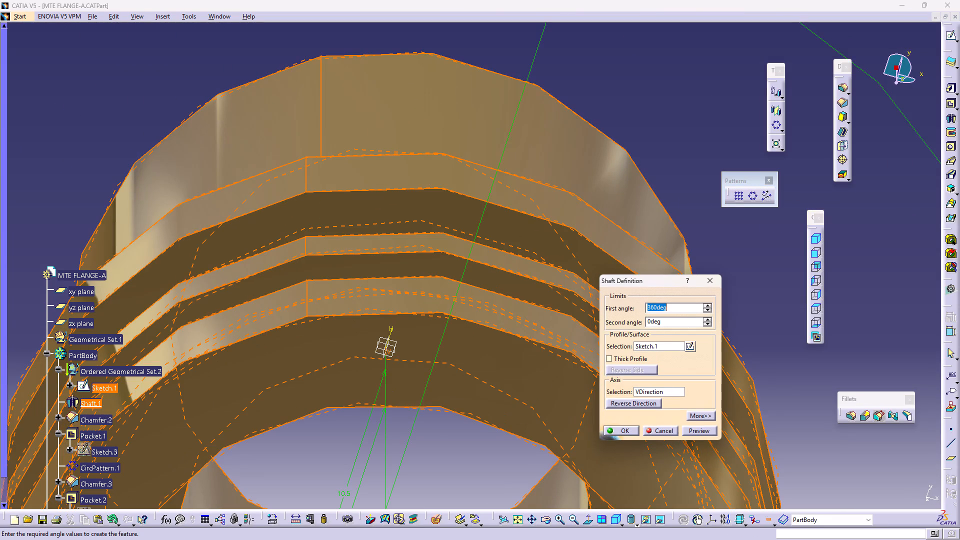
pyautogui.click(715, 278)
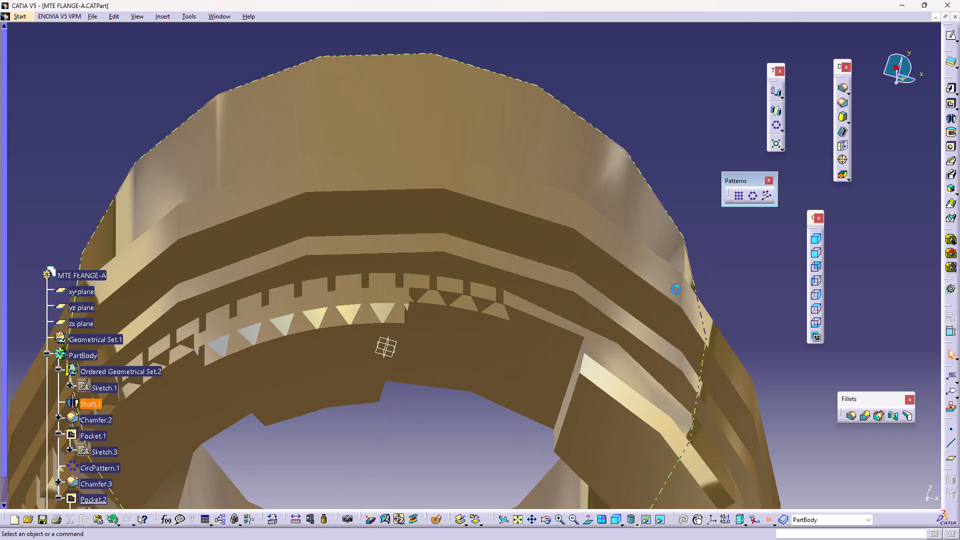
# Open the tooth profile sketch, Sketch.5, of Pocket.2 for editing.
pyautogui.moveTo(407, 370); pyautogui.dragTo(540, 169, button='middle')
pyautogui.scroll(-3, 213, 394)
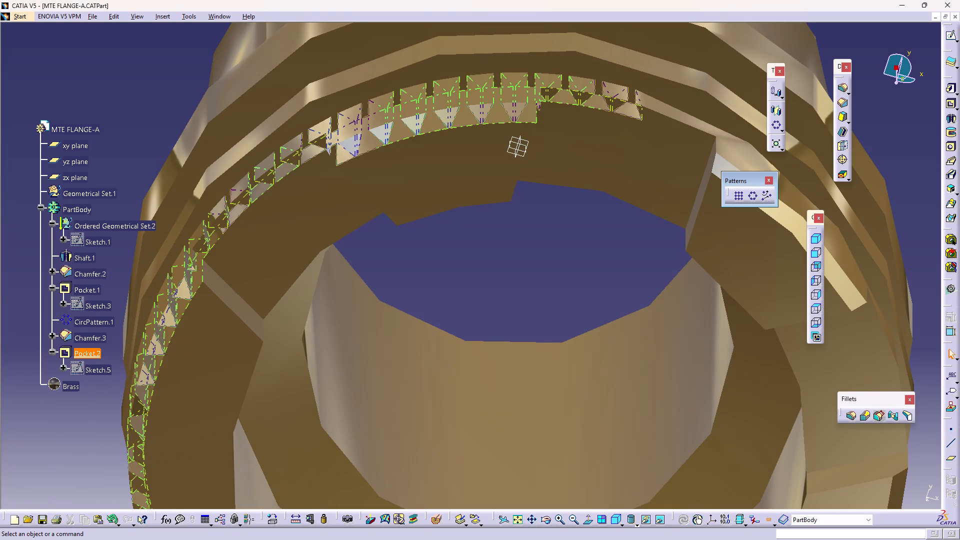
pyautogui.doubleClick(85, 352)
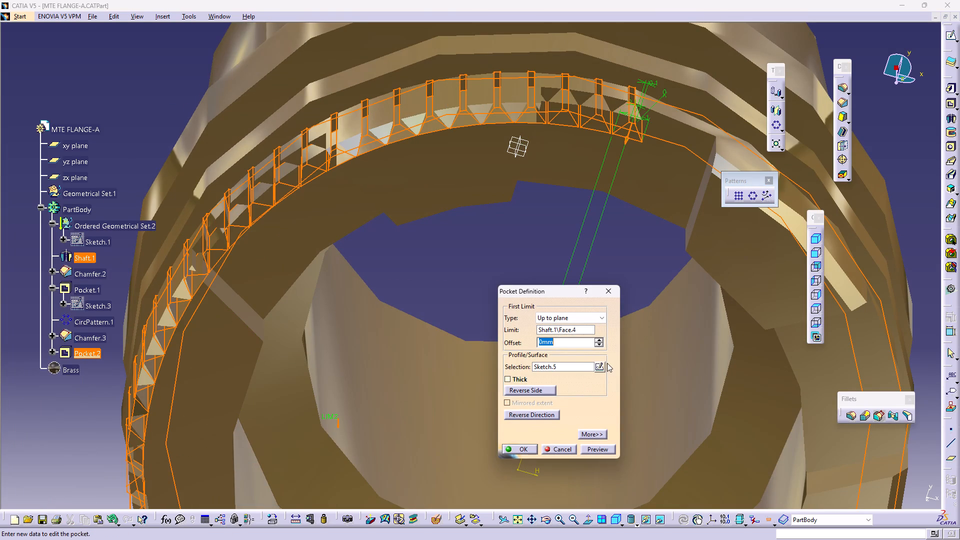
pyautogui.click(600, 365)
pyautogui.moveTo(597, 341); pyautogui.dragTo(610, 411, button='middle')
pyautogui.rightClick(597, 340)
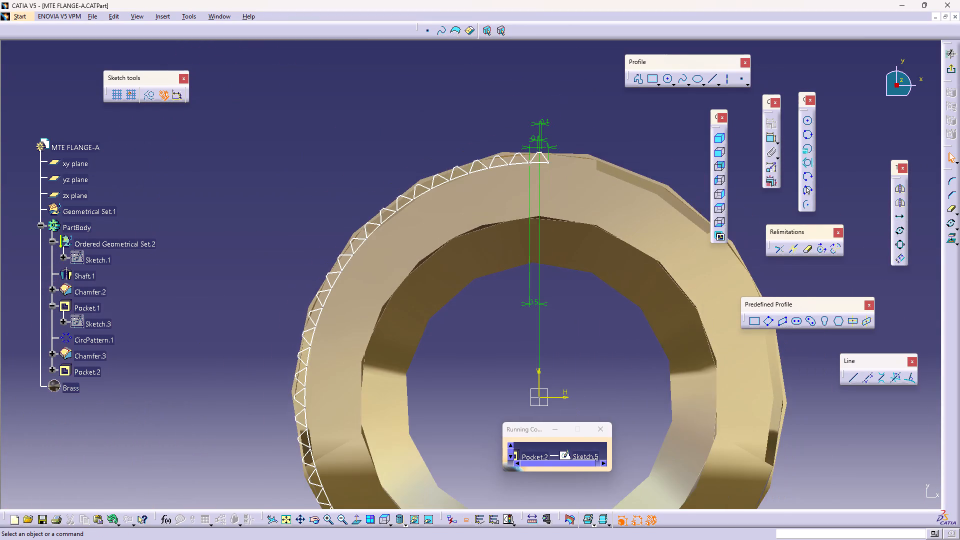
# Delete all the tooth profiles and their dimensions from Pocket.2's sketch.
pyautogui.moveTo(610, 411); pyautogui.dragTo(610, 412, button='middle')
pyautogui.middleClick(566, 387)
pyautogui.moveTo(580, 363); pyautogui.dragTo(545, 293, button='middle')
pyautogui.moveTo(511, 301); pyautogui.dragTo(551, 281, button='middle')
pyautogui.rightClick(549, 277)
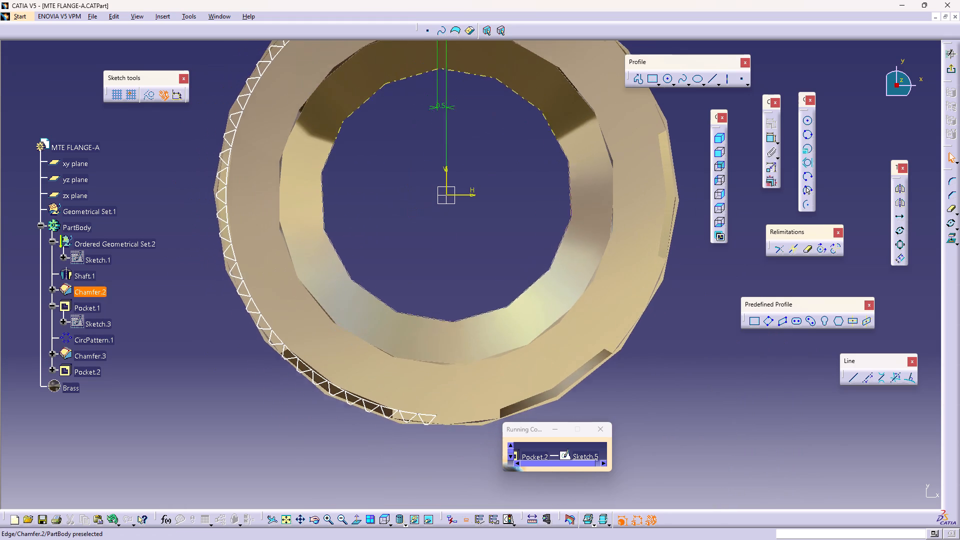
pyautogui.moveTo(551, 281); pyautogui.dragTo(554, 287, button='middle')
pyautogui.moveTo(521, 267); pyautogui.dragTo(532, 409, button='middle')
pyautogui.rightClick(532, 411)
pyautogui.moveTo(504, 394); pyautogui.dragTo(532, 320, button='middle')
pyautogui.rightClick(526, 362)
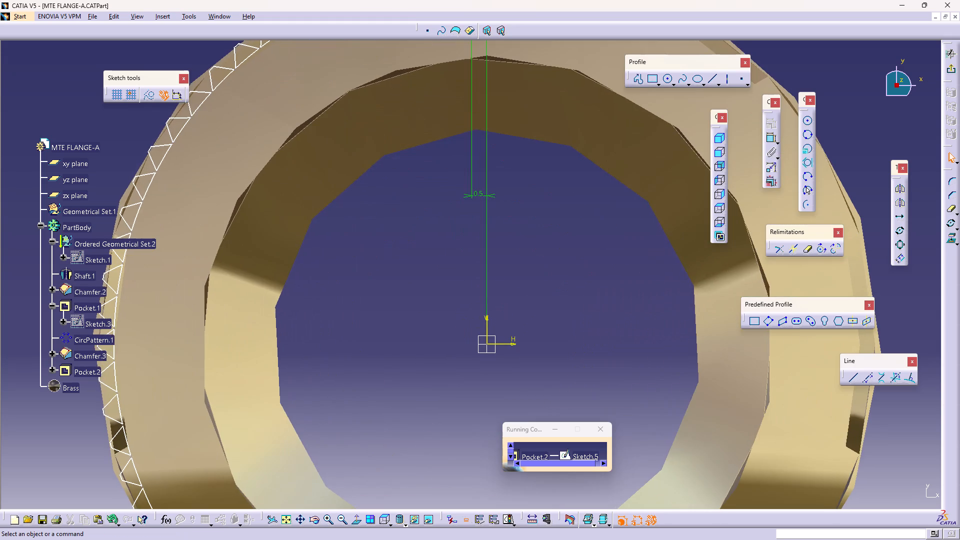
pyautogui.moveTo(528, 306); pyautogui.dragTo(556, 423, button='middle')
pyautogui.moveTo(557, 361); pyautogui.dragTo(573, 359, button='middle')
pyautogui.rightClick(564, 298)
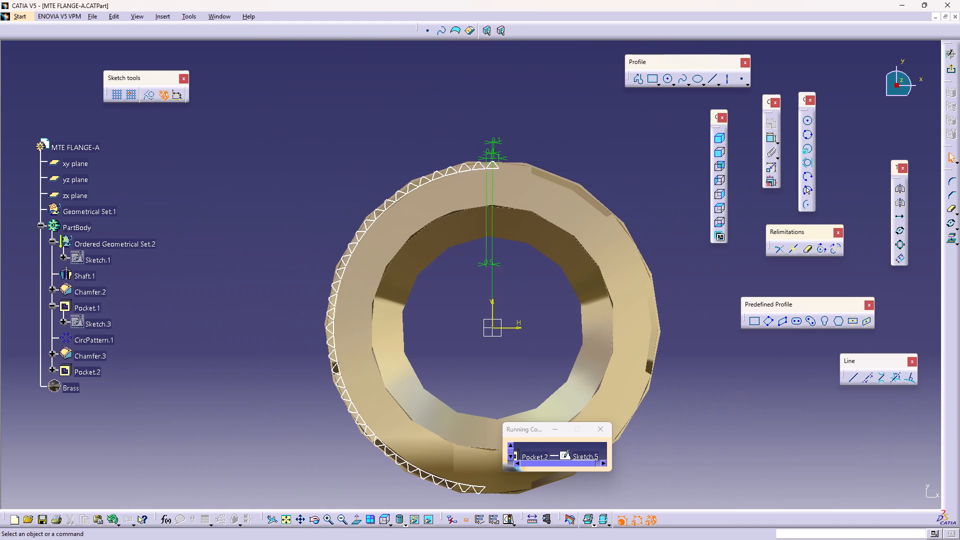
pyautogui.moveTo(538, 144); pyautogui.dragTo(261, 504)
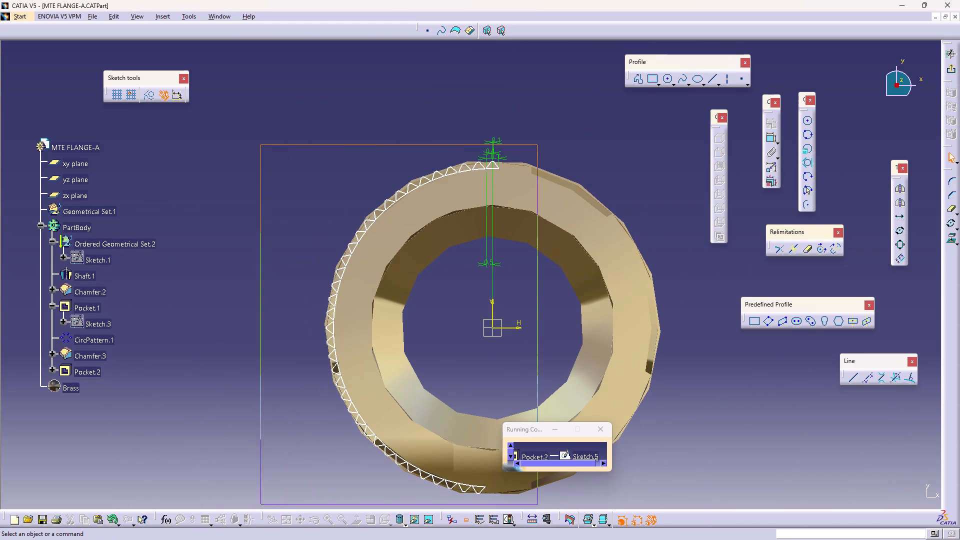
pyautogui.moveTo(261, 504); pyautogui.dragTo(260, 499)
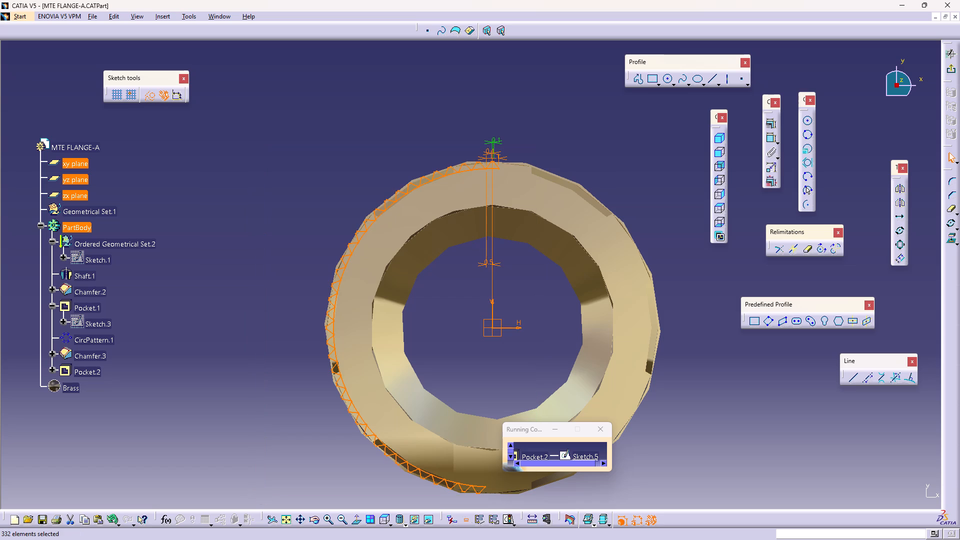
pyautogui.press('Delete')
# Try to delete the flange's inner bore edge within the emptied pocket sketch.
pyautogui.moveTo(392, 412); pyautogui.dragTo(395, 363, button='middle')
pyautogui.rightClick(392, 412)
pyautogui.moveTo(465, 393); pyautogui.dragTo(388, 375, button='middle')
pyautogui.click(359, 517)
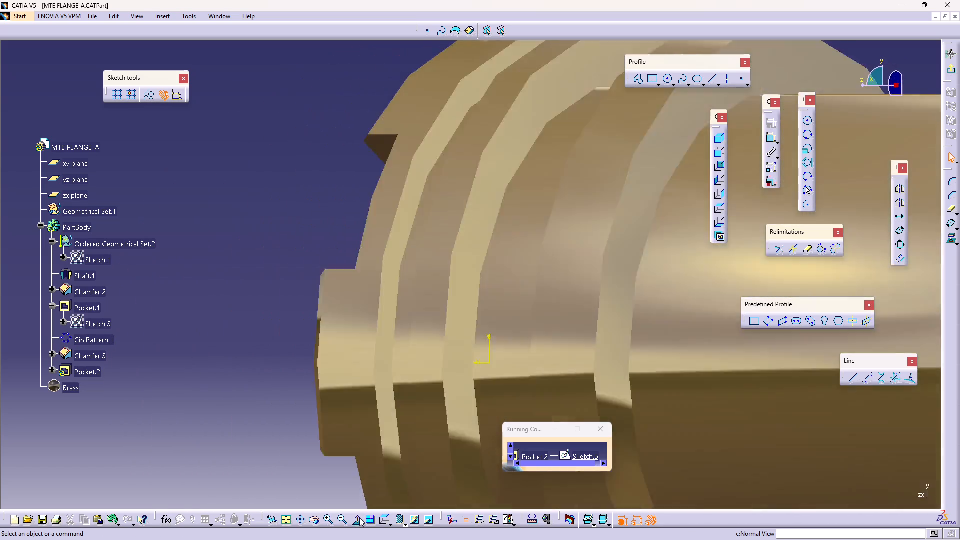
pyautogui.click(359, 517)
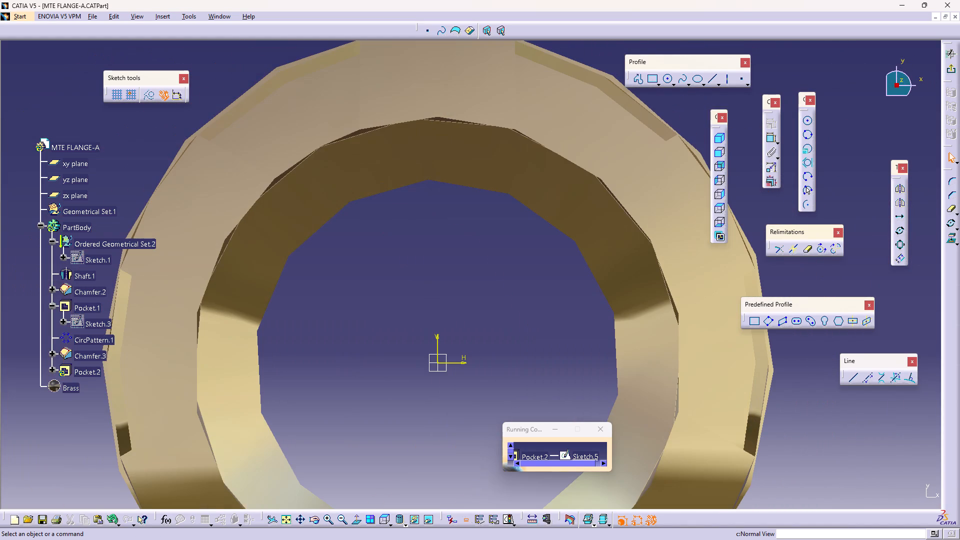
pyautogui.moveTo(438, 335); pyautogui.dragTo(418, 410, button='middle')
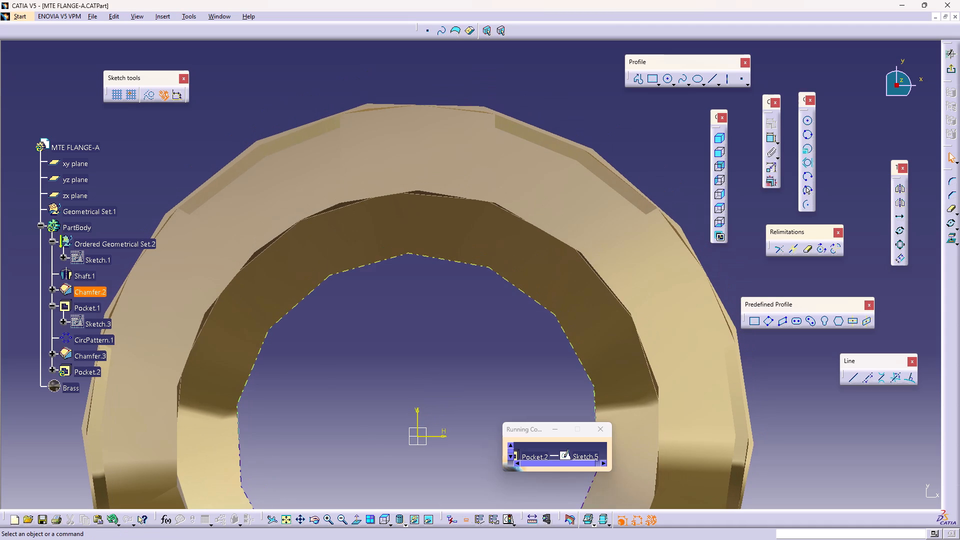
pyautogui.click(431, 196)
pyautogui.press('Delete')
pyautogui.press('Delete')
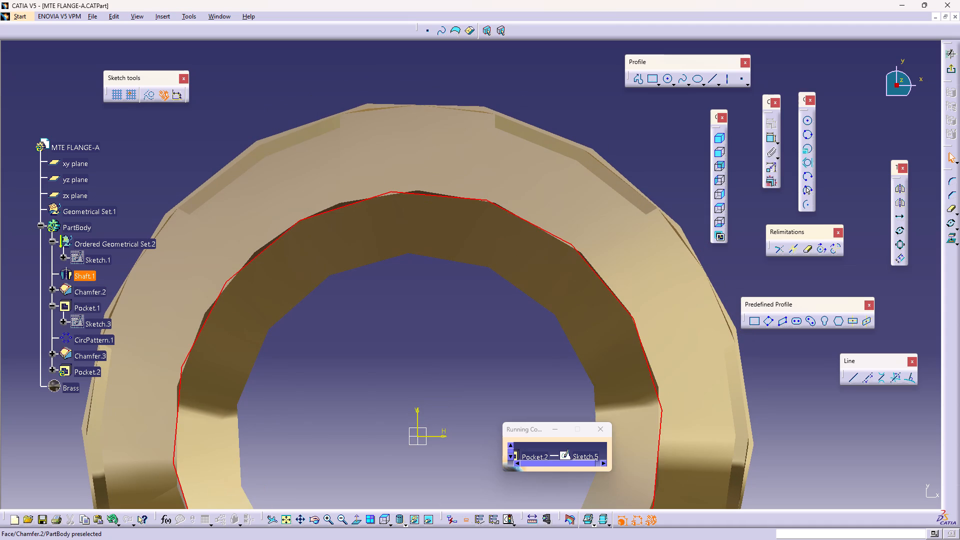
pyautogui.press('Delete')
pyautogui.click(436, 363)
# Sketch two concentric circles centred on the origin, both larger than the flange's outer rim.
pyautogui.moveTo(441, 358); pyautogui.dragTo(450, 398, button='middle')
pyautogui.rightClick(447, 436)
pyautogui.moveTo(453, 397); pyautogui.dragTo(456, 477, button='middle')
pyautogui.tripleClick(530, 174)
pyautogui.moveTo(521, 288); pyautogui.dragTo(526, 247, button='middle')
pyautogui.moveTo(513, 167); pyautogui.dragTo(513, 171, button='right')
pyautogui.click(804, 118)
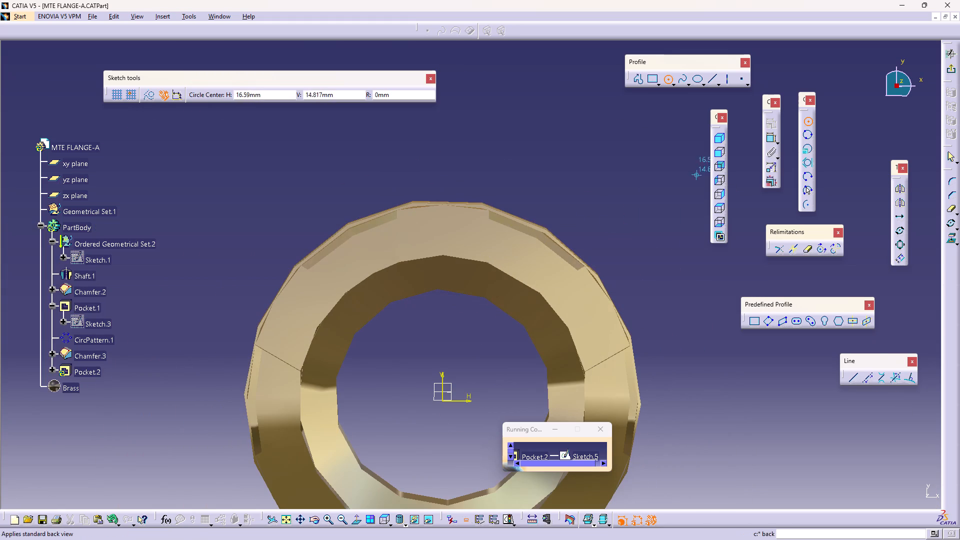
pyautogui.moveTo(519, 295); pyautogui.dragTo(489, 175, button='middle')
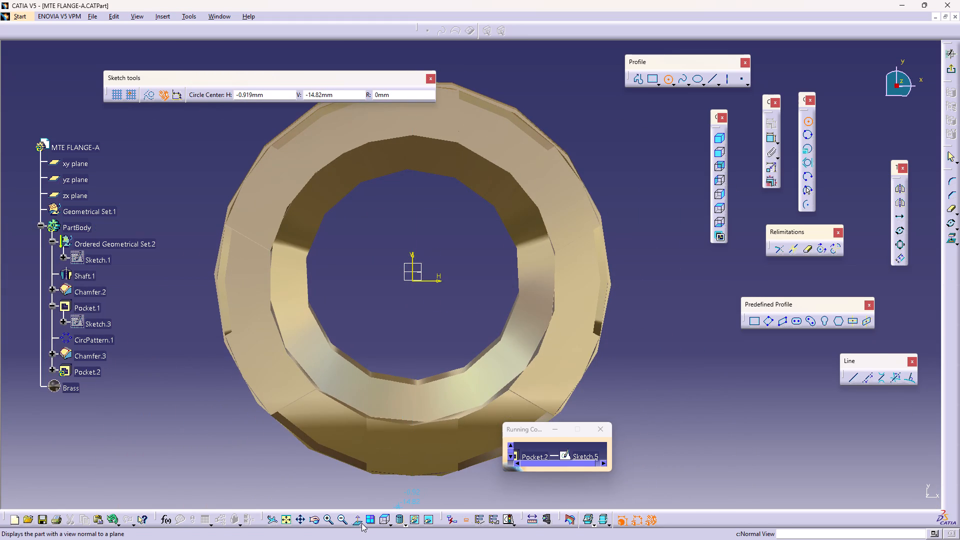
pyautogui.click(359, 521)
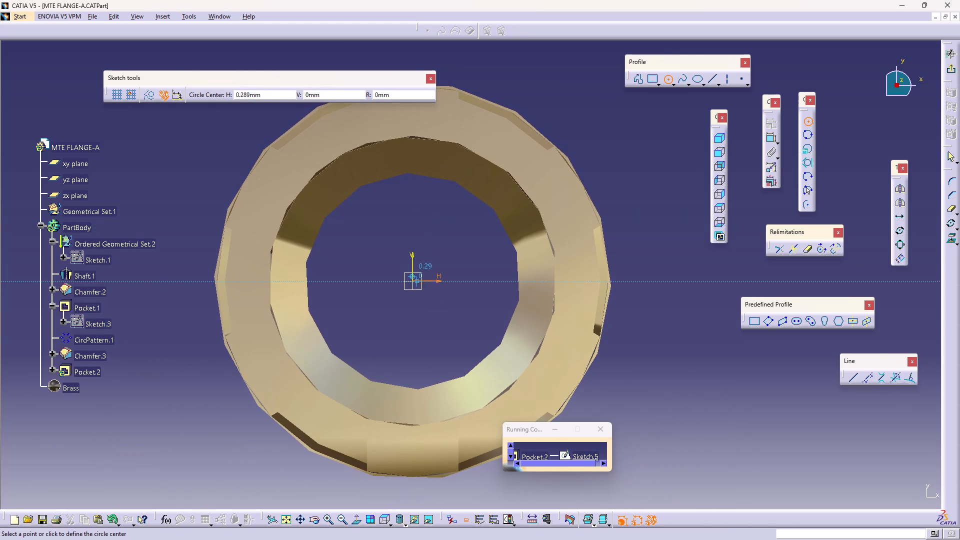
pyautogui.click(412, 282)
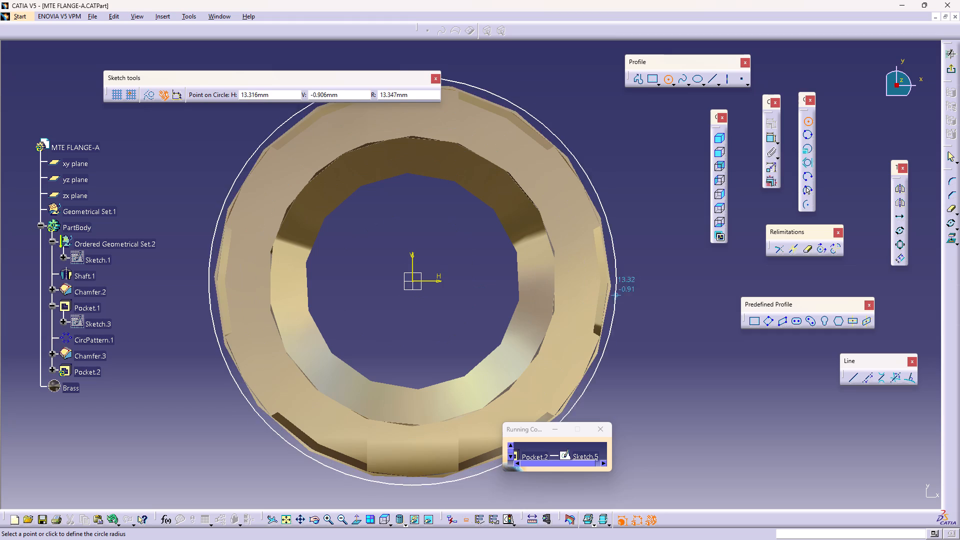
pyautogui.click(624, 289)
pyautogui.click(805, 122)
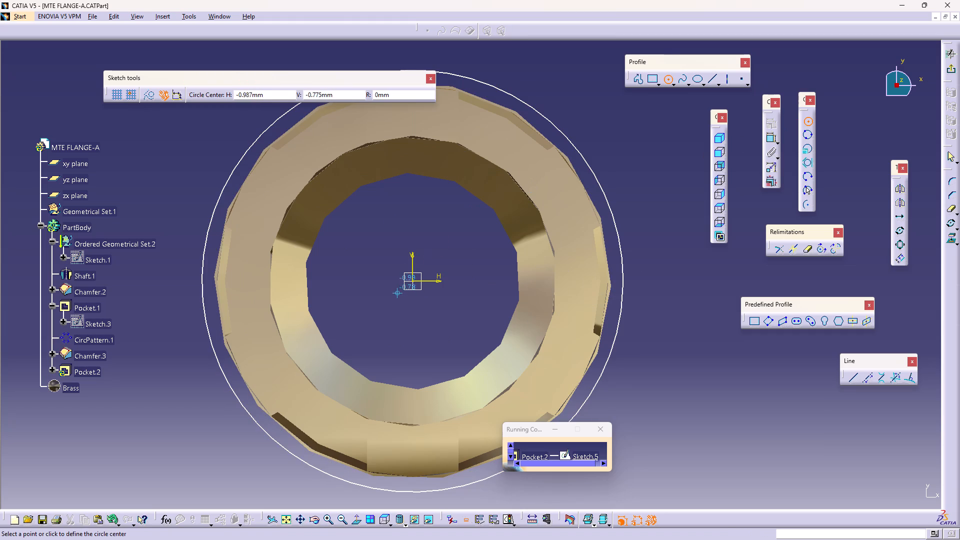
pyautogui.click(412, 280)
pyautogui.click(654, 265)
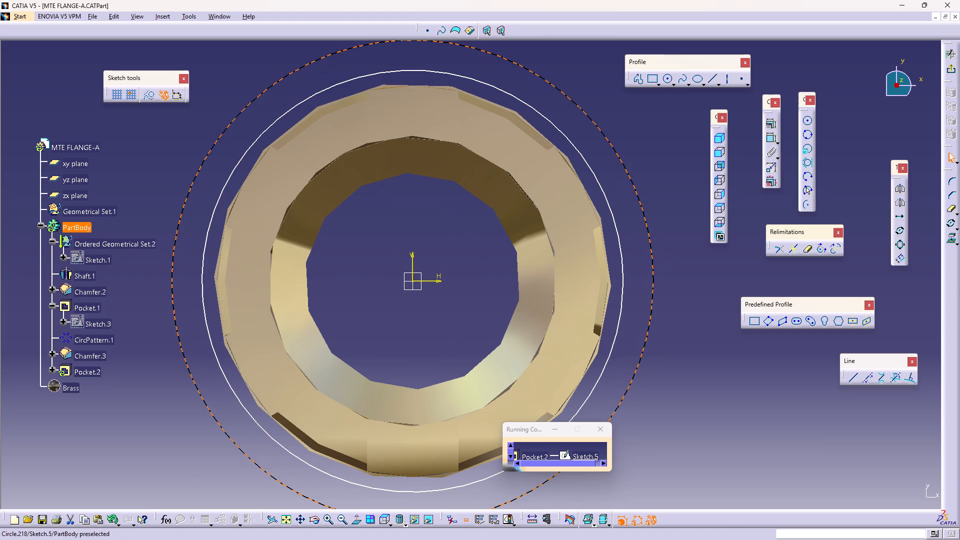
# Constrain the smaller circle to be coincident with the inner edge of the rim's Chamfer.3.
pyautogui.moveTo(633, 196); pyautogui.dragTo(629, 306, button='middle')
pyautogui.rightClick(626, 347)
pyautogui.moveTo(632, 302); pyautogui.dragTo(634, 345, button='middle')
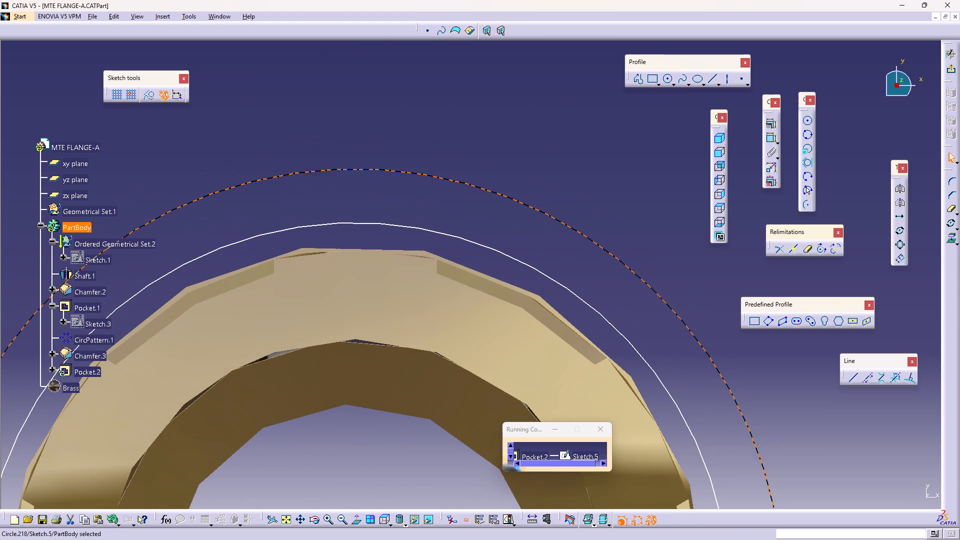
pyautogui.doubleClick(549, 240)
pyautogui.click(538, 270)
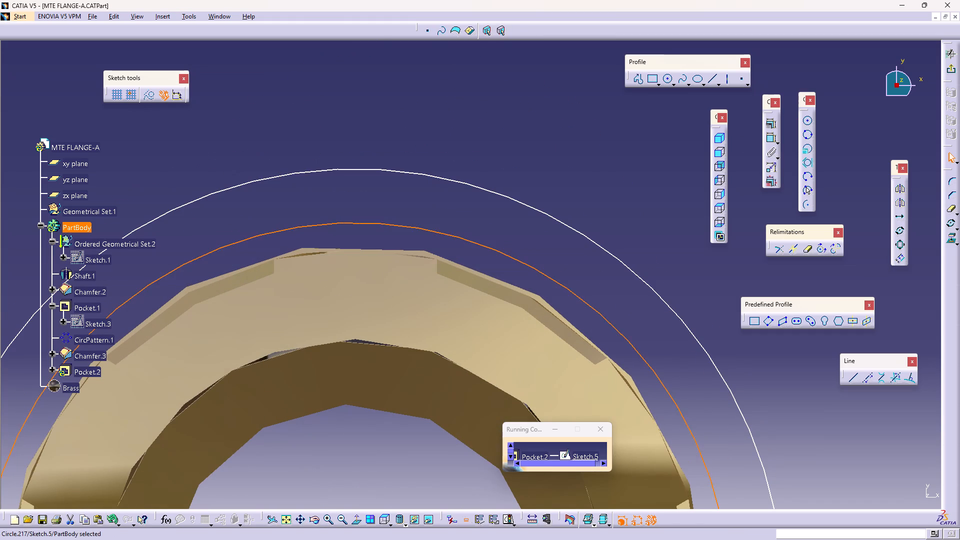
pyautogui.moveTo(522, 282); pyautogui.dragTo(515, 425, button='middle')
pyautogui.moveTo(521, 282); pyautogui.dragTo(515, 425, button='right')
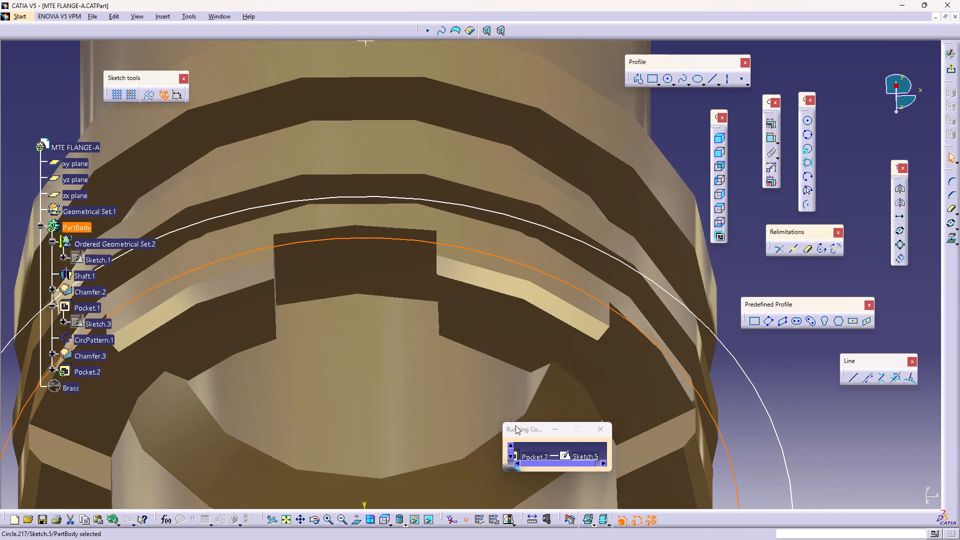
pyautogui.moveTo(515, 425); pyautogui.dragTo(515, 429, button='middle')
pyautogui.moveTo(515, 425); pyautogui.dragTo(514, 413, button='right')
pyautogui.keyDown('ctrl'); pyautogui.click(465, 282); pyautogui.keyUp('ctrl')
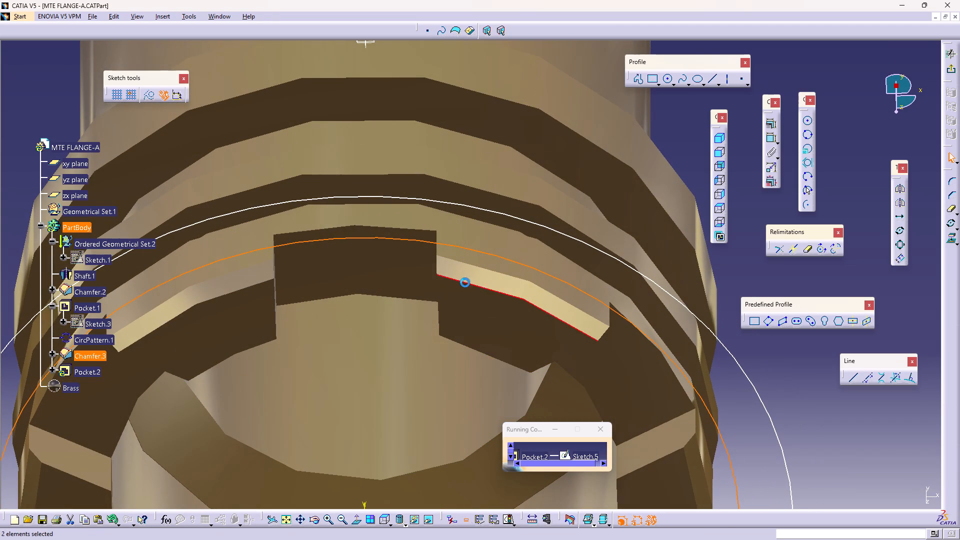
pyautogui.click(771, 123)
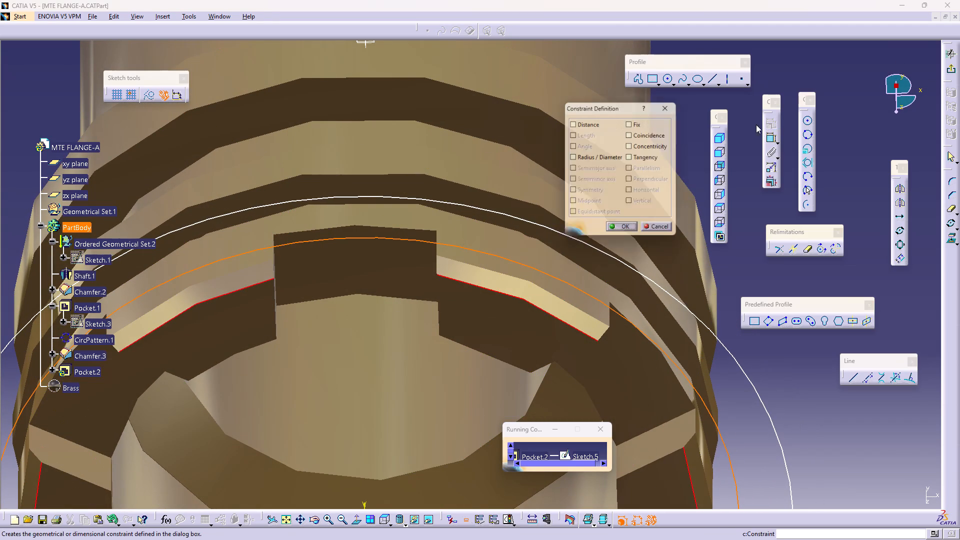
pyautogui.click(647, 134)
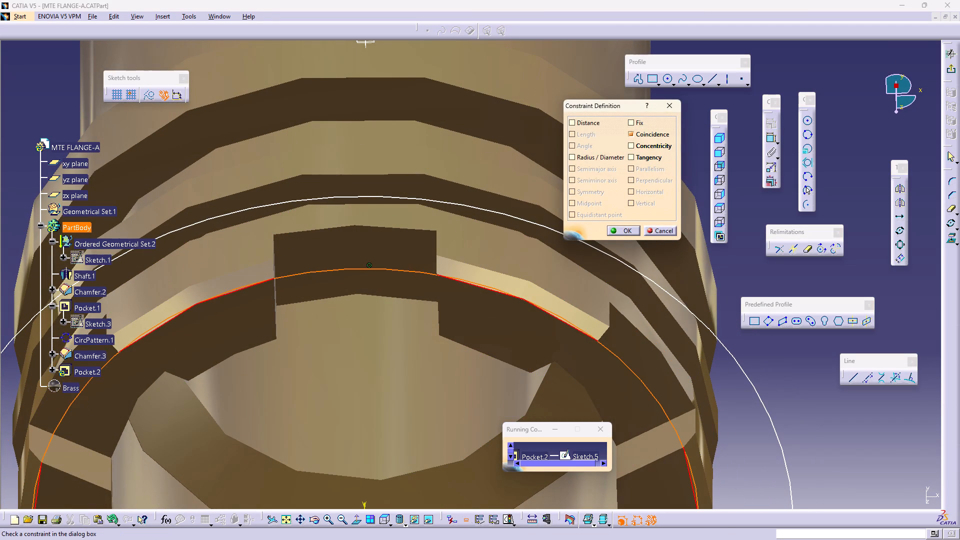
pyautogui.click(625, 229)
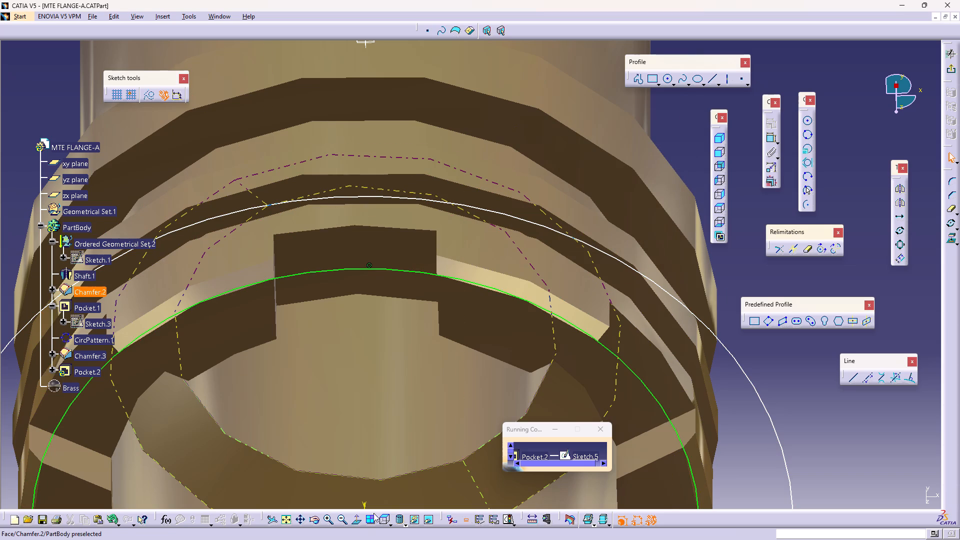
# Shrink the larger circle so it lies closer around the flange's outer rim.
pyautogui.click(358, 520)
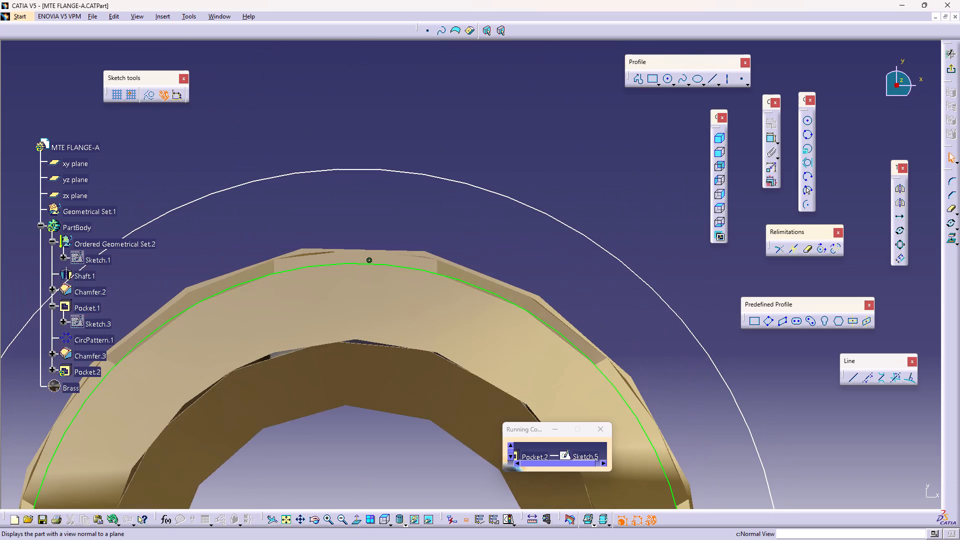
pyautogui.doubleClick(463, 173)
pyautogui.moveTo(467, 185); pyautogui.dragTo(459, 216)
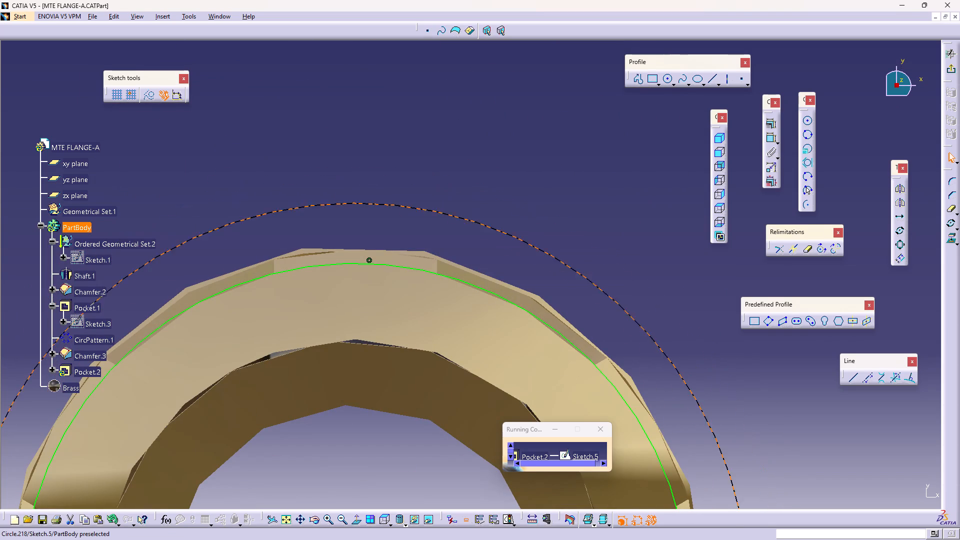
# Shrink the free outer circle to lie inside the constrained circle and set the offset between the two to 1 mm.
pyautogui.moveTo(459, 216); pyautogui.dragTo(442, 282)
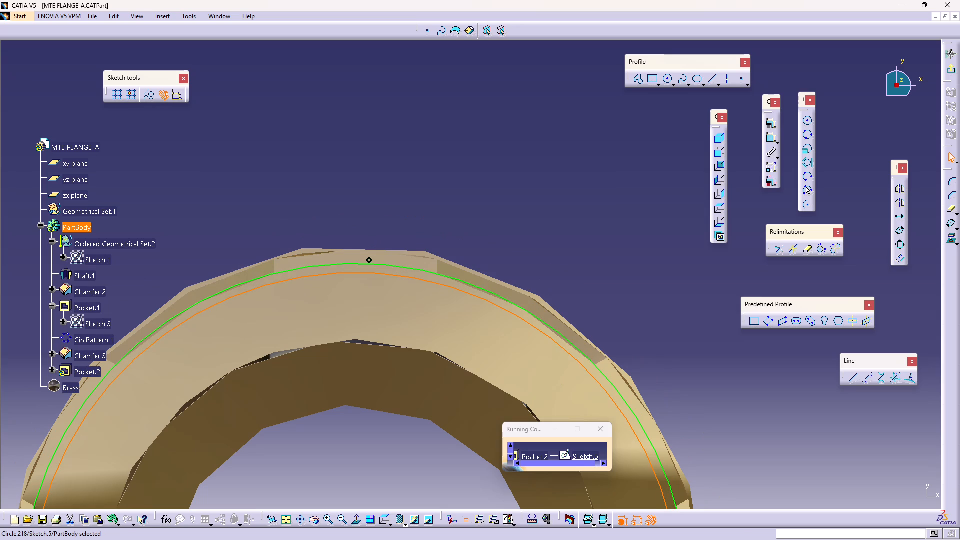
pyautogui.click(768, 136)
pyautogui.click(489, 292)
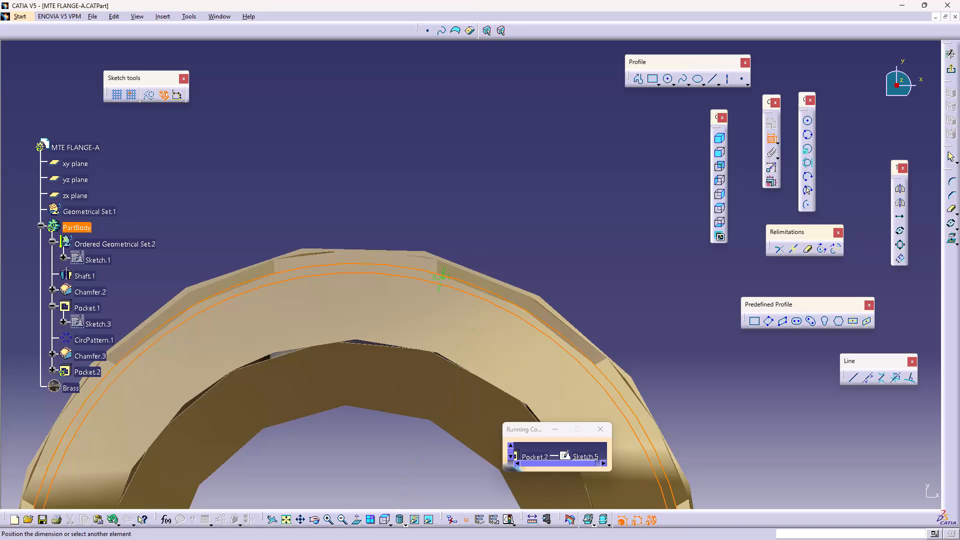
pyautogui.click(500, 161)
pyautogui.doubleClick(500, 161)
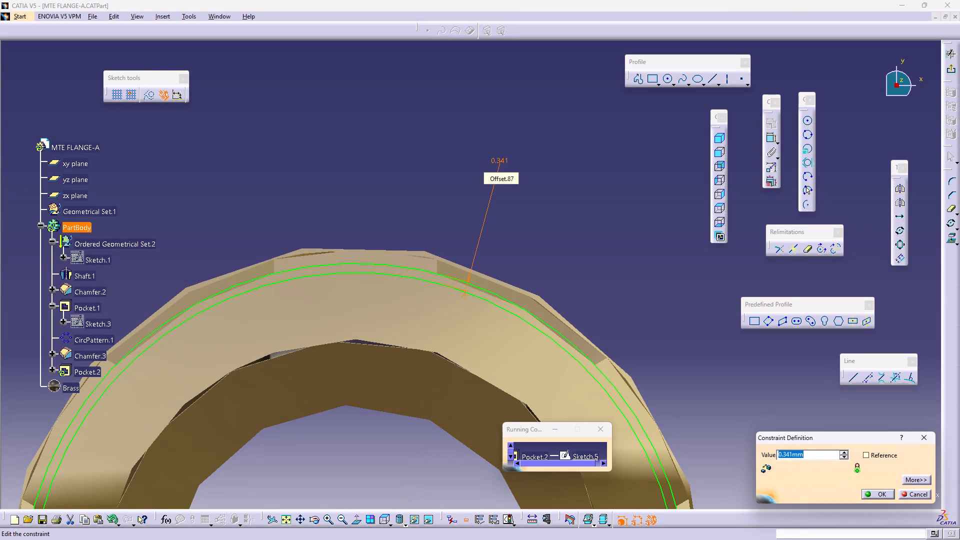
pyautogui.press('1')
pyautogui.press('Return')
pyautogui.doubleClick(542, 188)
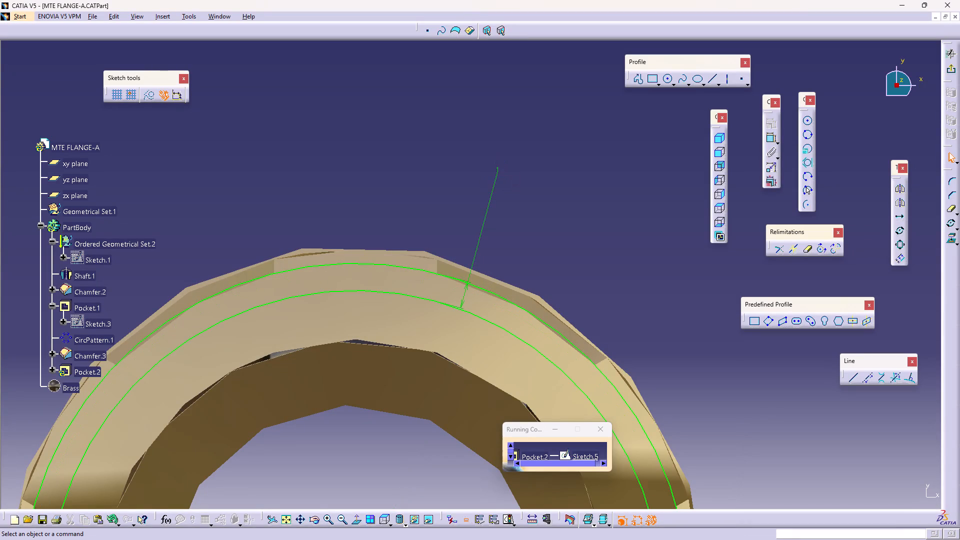
# Sketch two inward-converging slanted lines between the outer and inner circles near the vertical axis, each about 1 mm long.
pyautogui.moveTo(457, 305); pyautogui.dragTo(472, 259, button='middle')
pyautogui.rightClick(457, 305)
pyautogui.moveTo(482, 254); pyautogui.dragTo(549, 218, button='middle')
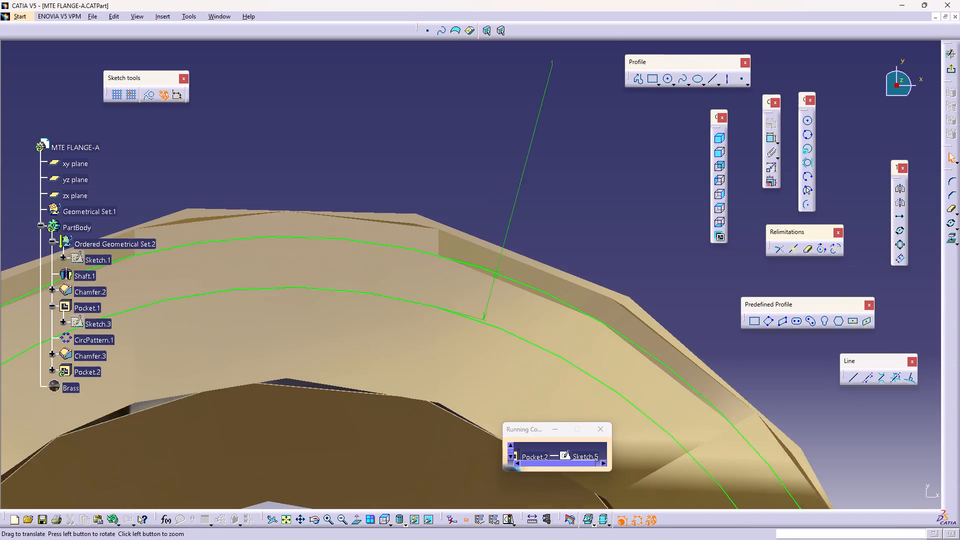
pyautogui.moveTo(549, 218); pyautogui.dragTo(582, 206, button='middle')
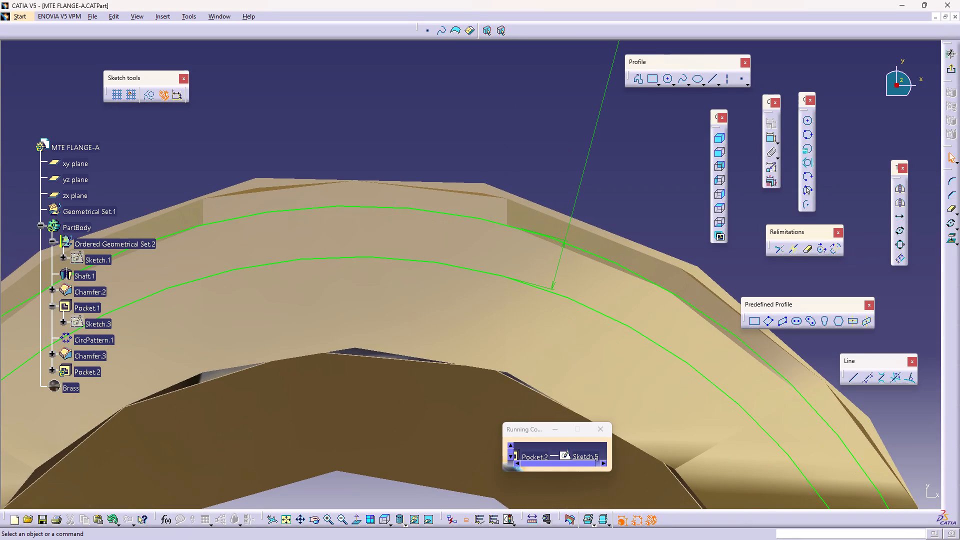
pyautogui.doubleClick(457, 115)
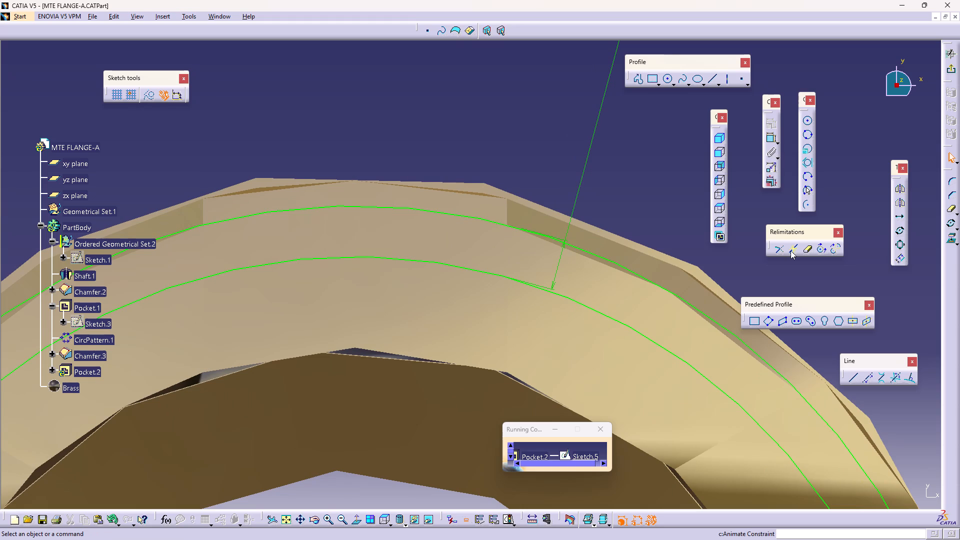
pyautogui.doubleClick(849, 378)
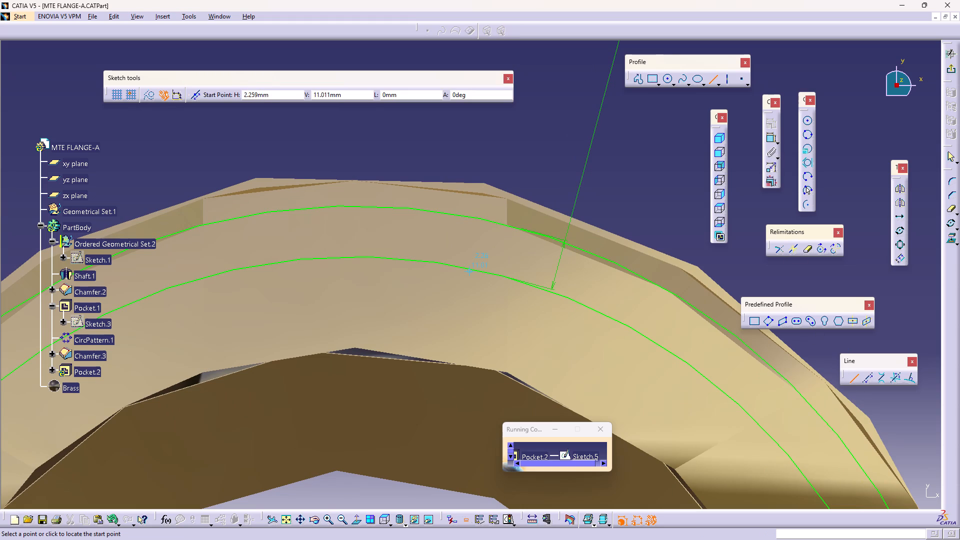
pyautogui.click(278, 210)
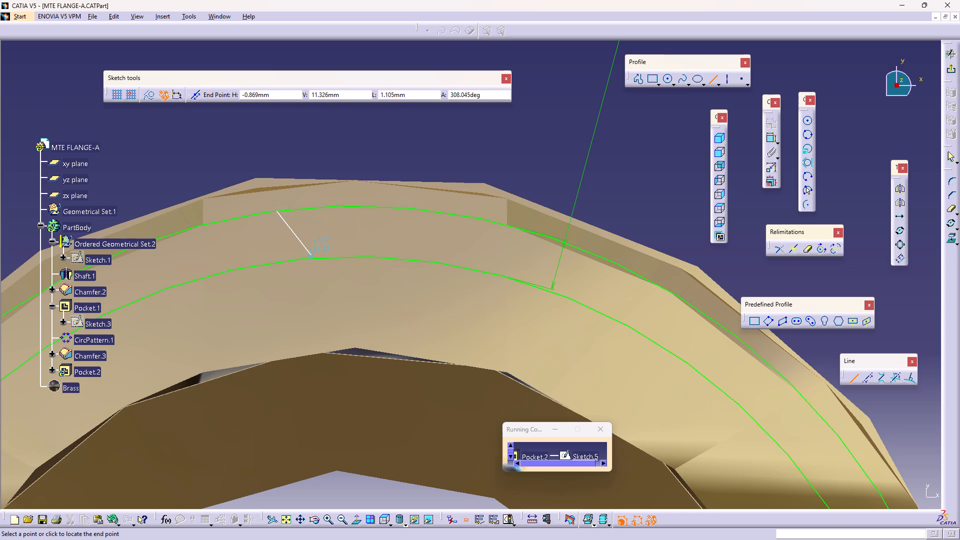
pyautogui.click(314, 257)
pyautogui.click(420, 209)
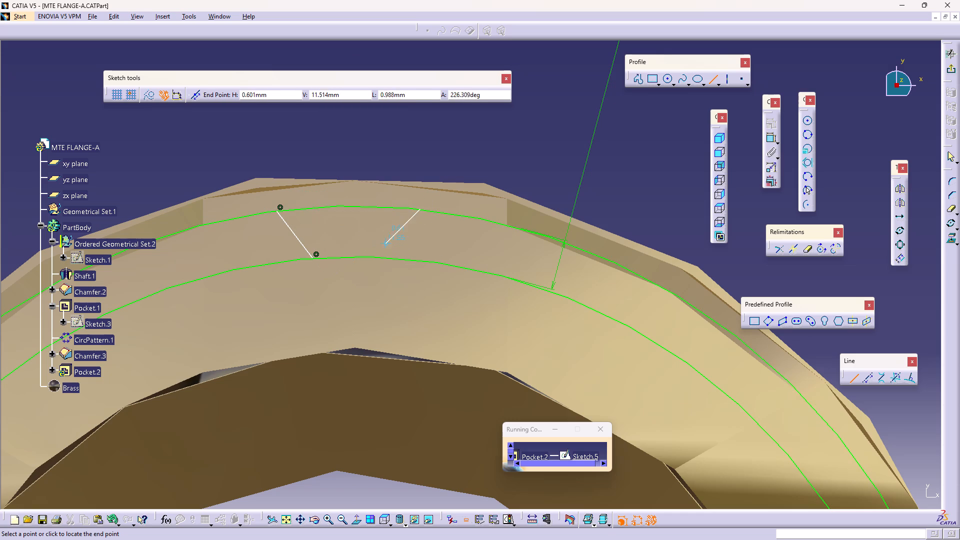
pyautogui.click(377, 259)
pyautogui.moveTo(393, 340); pyautogui.dragTo(445, 315, button='middle')
pyautogui.rightClick(428, 208)
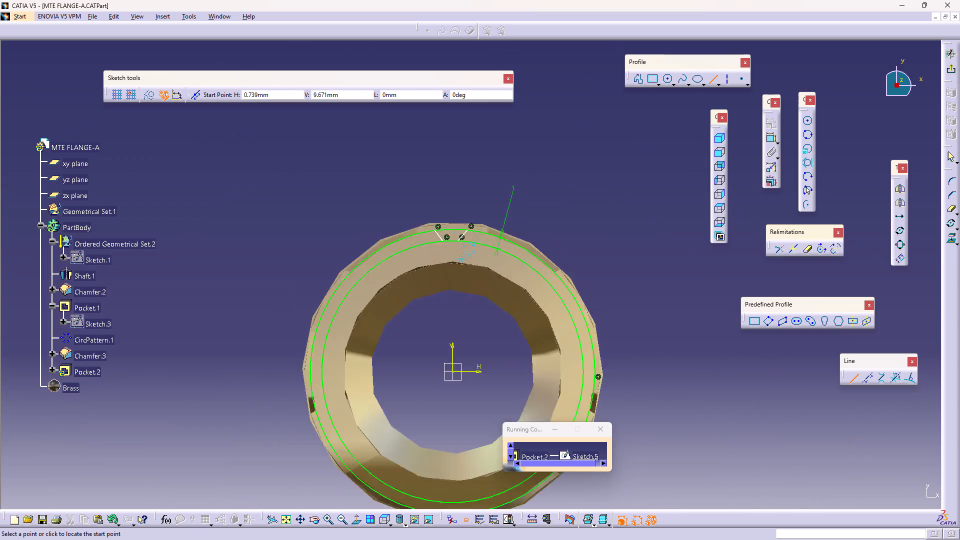
pyautogui.moveTo(445, 315); pyautogui.dragTo(458, 279, button='middle')
pyautogui.moveTo(464, 308); pyautogui.dragTo(437, 351, button='middle')
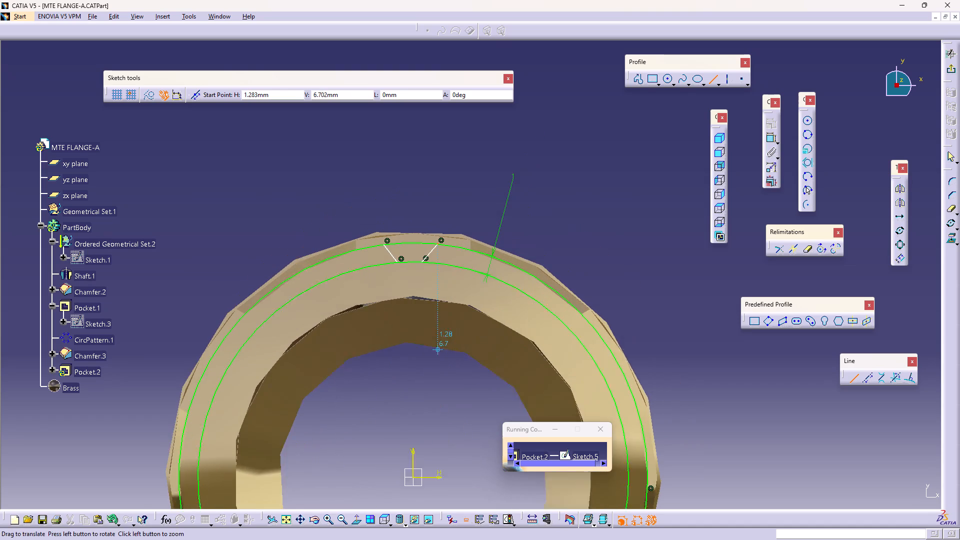
pyautogui.moveTo(437, 351); pyautogui.dragTo(422, 365, button='middle')
pyautogui.press('Escape')
pyautogui.press('Escape')
pyautogui.press('Escape')
pyautogui.press('Escape')
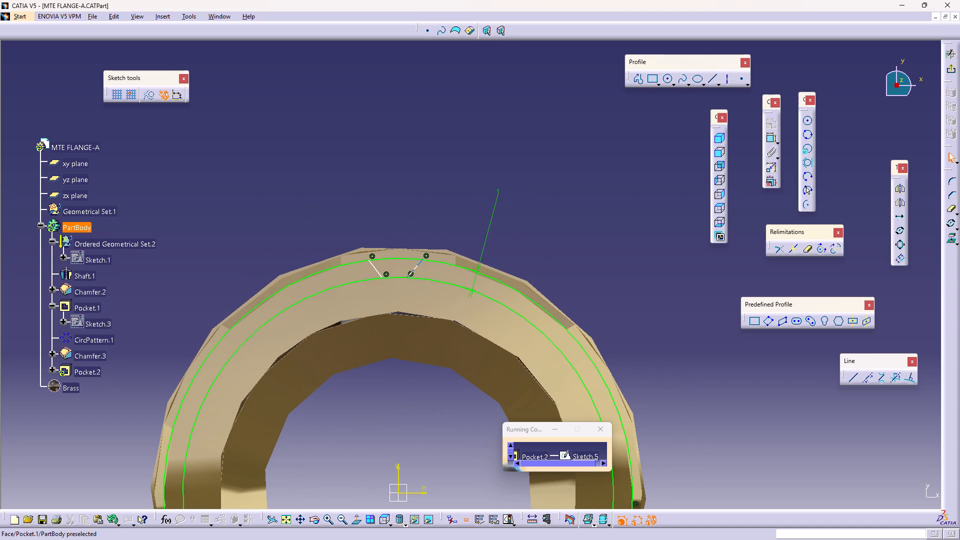
# Move the right slanted line farther from the left one, keeping its ends on the two circles.
pyautogui.moveTo(415, 267); pyautogui.dragTo(434, 277)
pyautogui.tripleClick(561, 206)
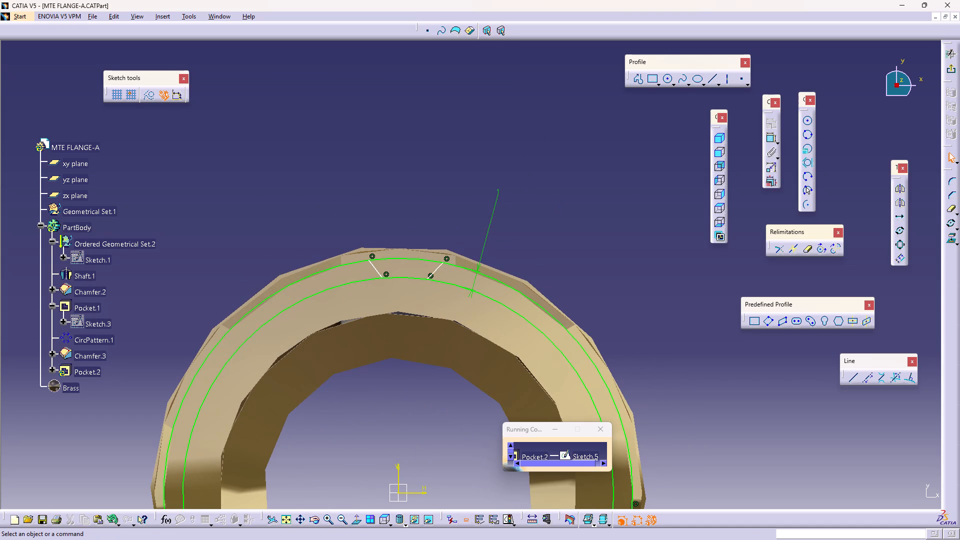
# Reposition the 1 mm offset dimension between the two circles slightly farther around the rim.
pyautogui.moveTo(496, 192); pyautogui.dragTo(491, 250)
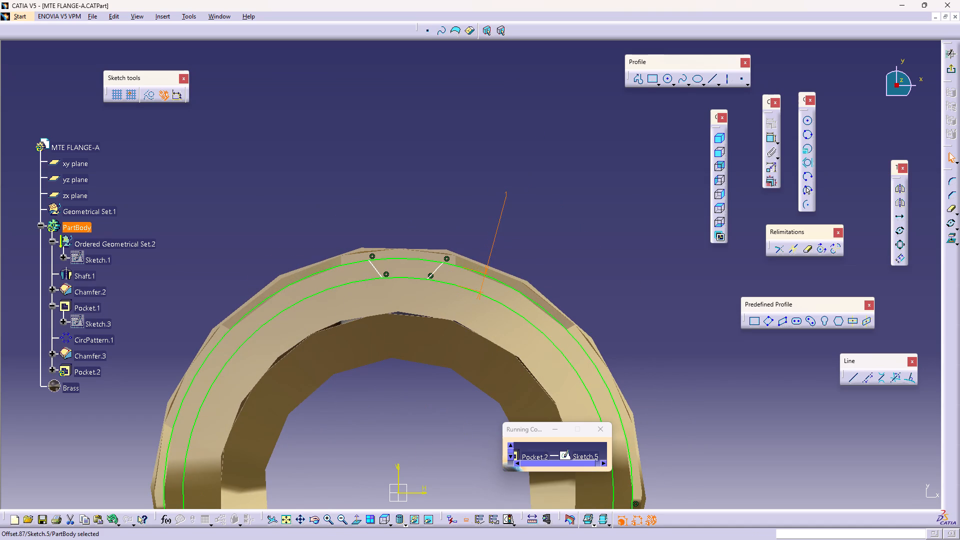
pyautogui.moveTo(491, 250); pyautogui.dragTo(492, 251)
pyautogui.doubleClick(558, 210)
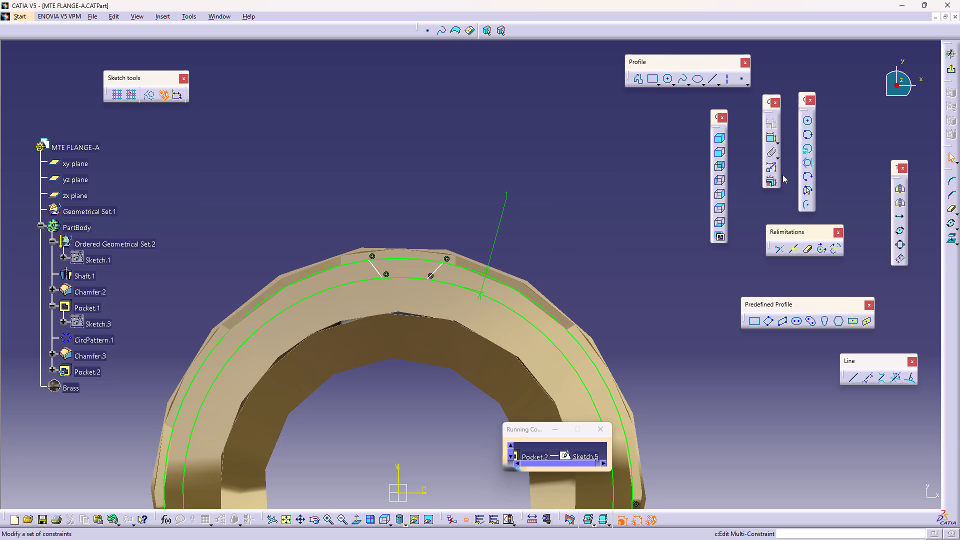
# Dimension the left slanted line's inner endpoint from the vertical axis and set the distance to 0.25 mm.
pyautogui.doubleClick(769, 141)
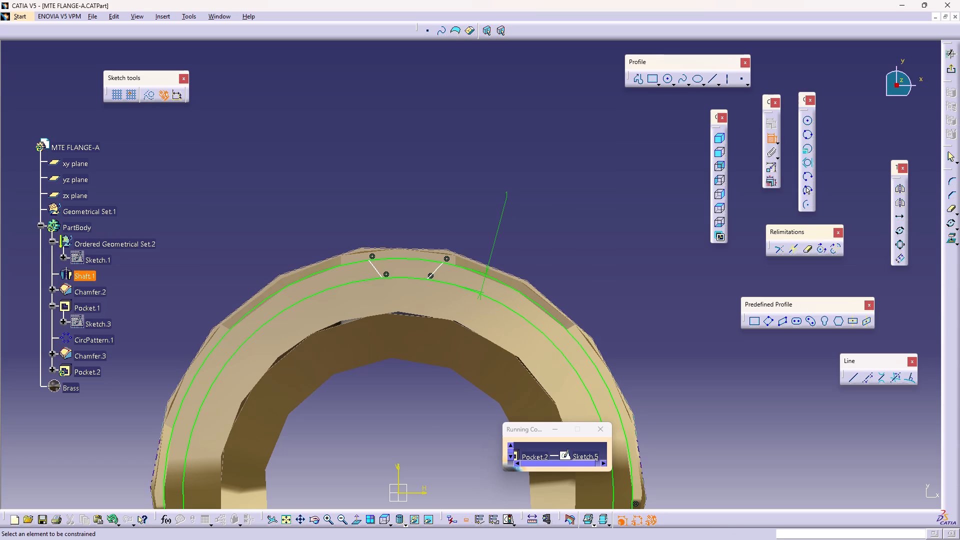
pyautogui.moveTo(395, 363); pyautogui.dragTo(400, 350, button='middle')
pyautogui.rightClick(395, 363)
pyautogui.moveTo(392, 367); pyautogui.dragTo(399, 292, button='middle')
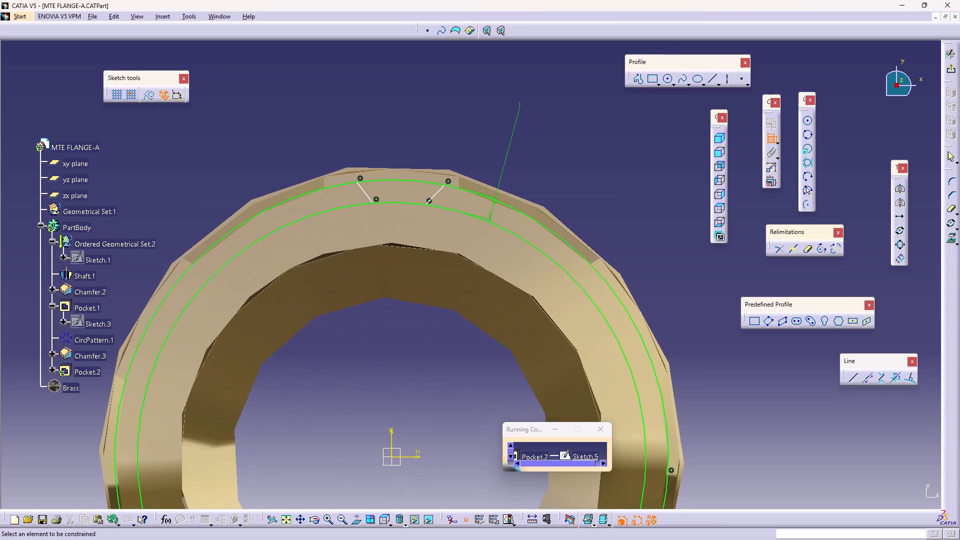
pyautogui.click(374, 202)
pyautogui.click(391, 429)
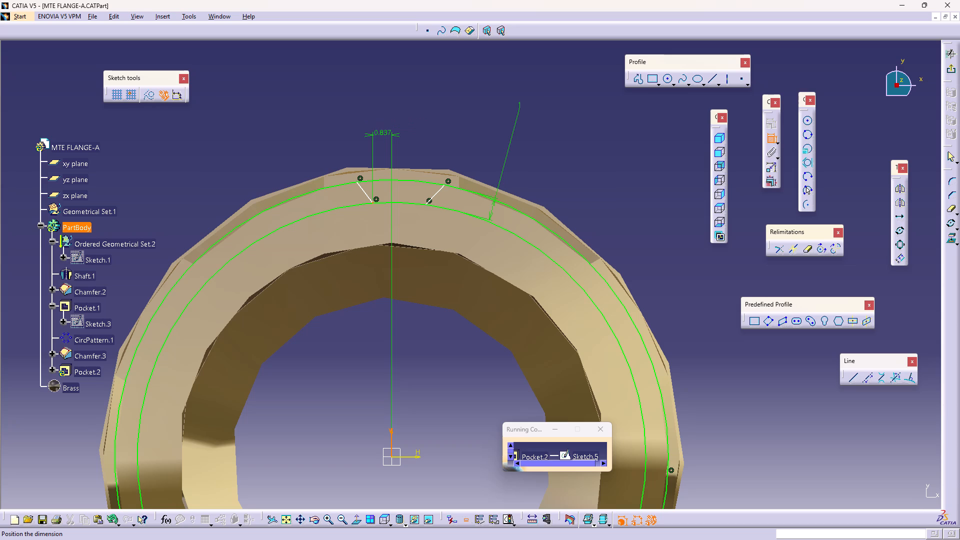
pyautogui.moveTo(383, 134); pyautogui.dragTo(409, 161, button='middle')
pyautogui.rightClick(396, 228)
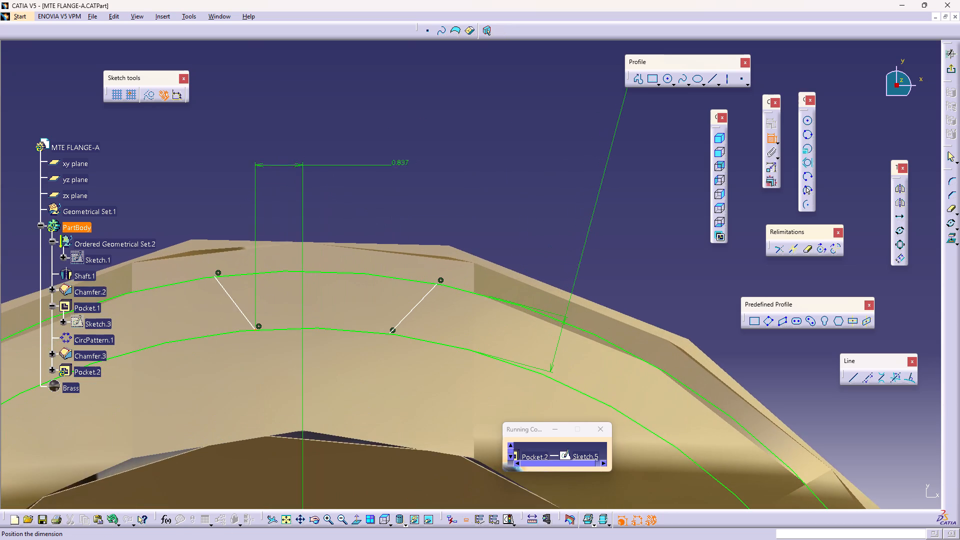
pyautogui.moveTo(287, 195); pyautogui.dragTo(407, 209, button='middle')
pyautogui.click(397, 204)
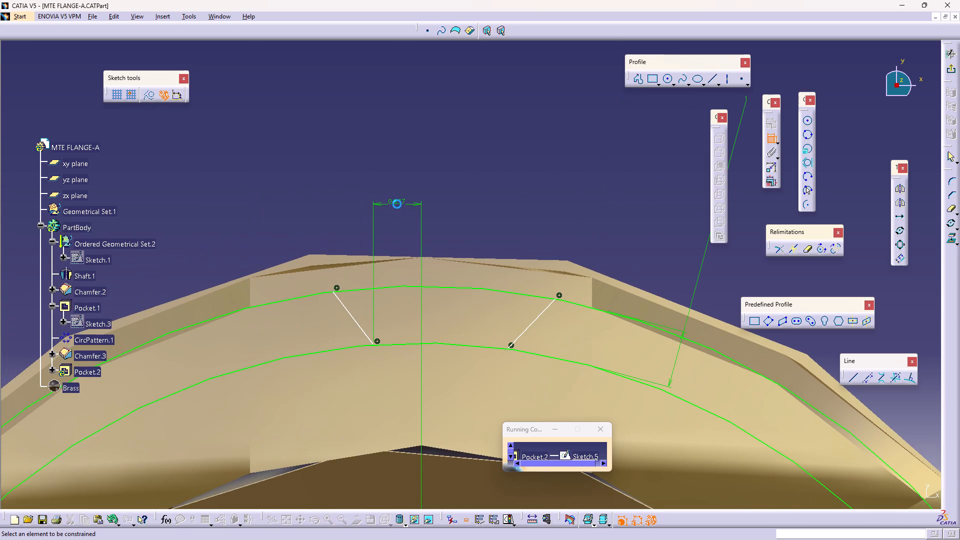
pyautogui.click(400, 198)
pyautogui.doubleClick(400, 198)
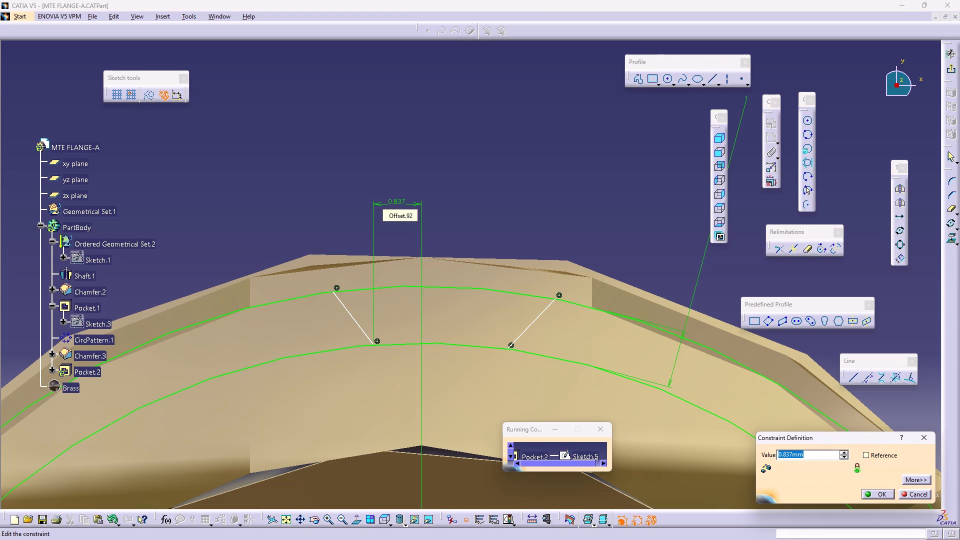
pyautogui.write('0.25')
pyautogui.press('Return')
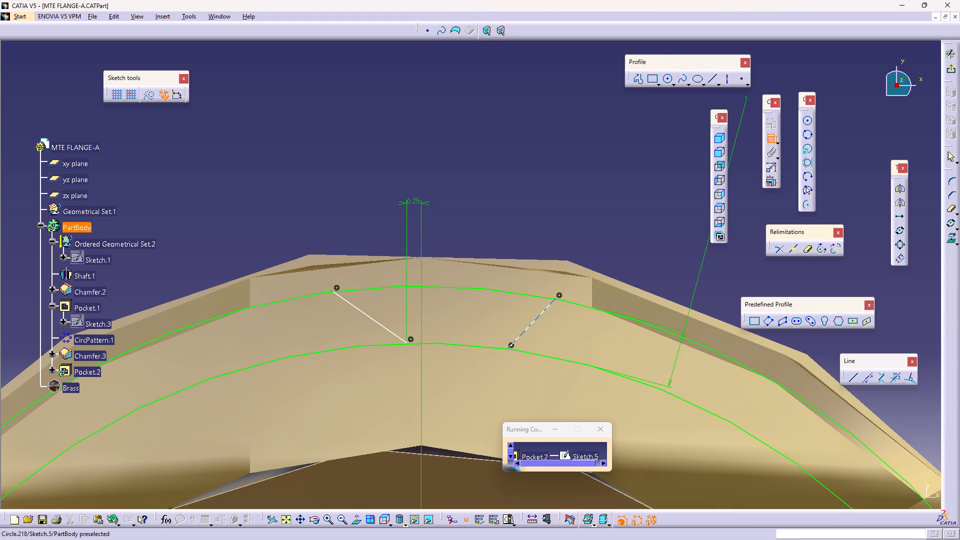
# Dimension the right slanted line's inner endpoint from the vertical axis and set the distance to 0.25 mm.
pyautogui.moveTo(505, 355); pyautogui.dragTo(509, 222, button='middle')
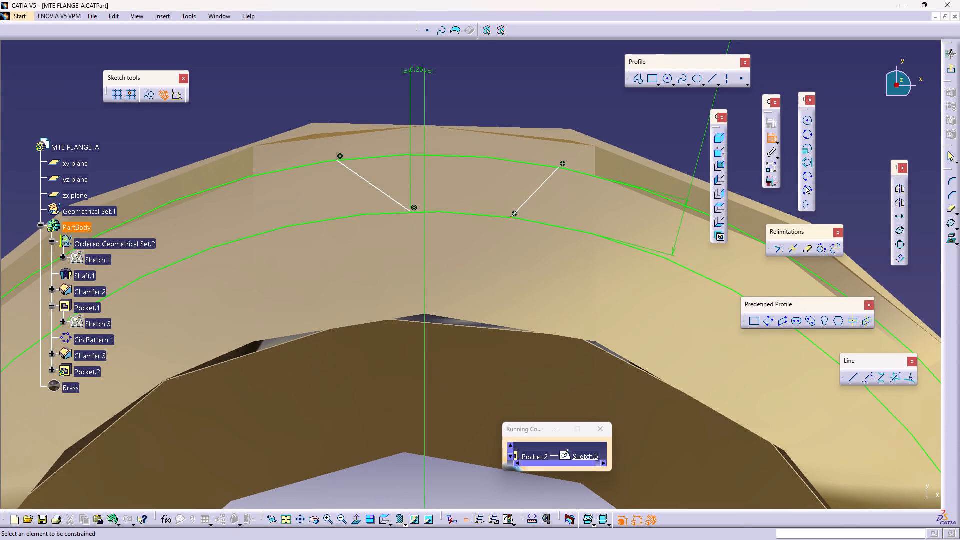
pyautogui.click(511, 217)
pyautogui.moveTo(454, 416); pyautogui.dragTo(437, 237, button='middle')
pyautogui.rightClick(437, 237)
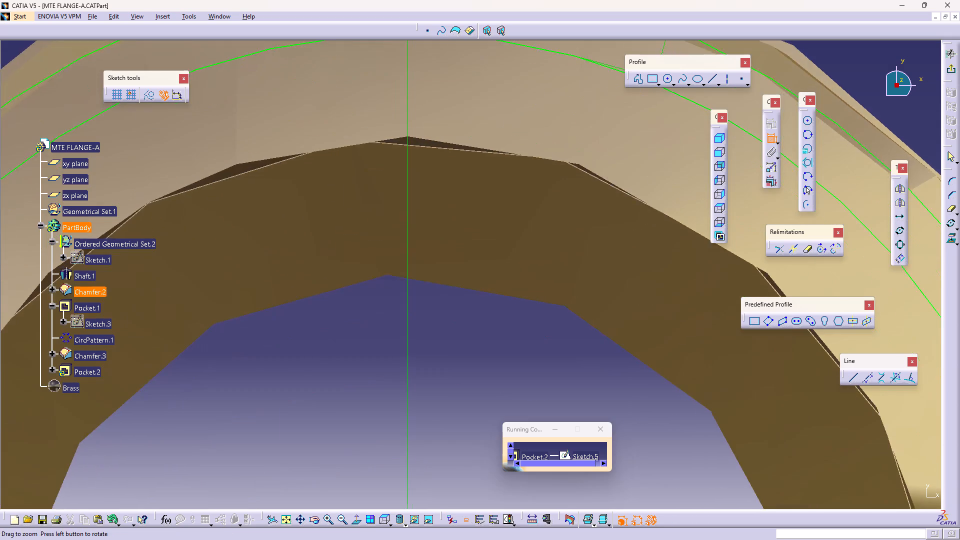
pyautogui.moveTo(437, 237); pyautogui.dragTo(440, 312, button='middle')
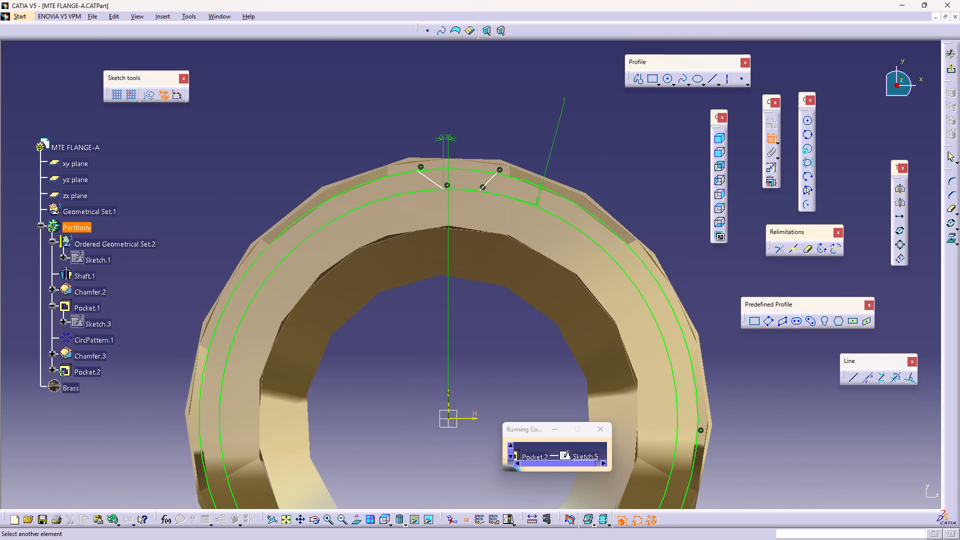
pyautogui.click(448, 401)
pyautogui.doubleClick(508, 107)
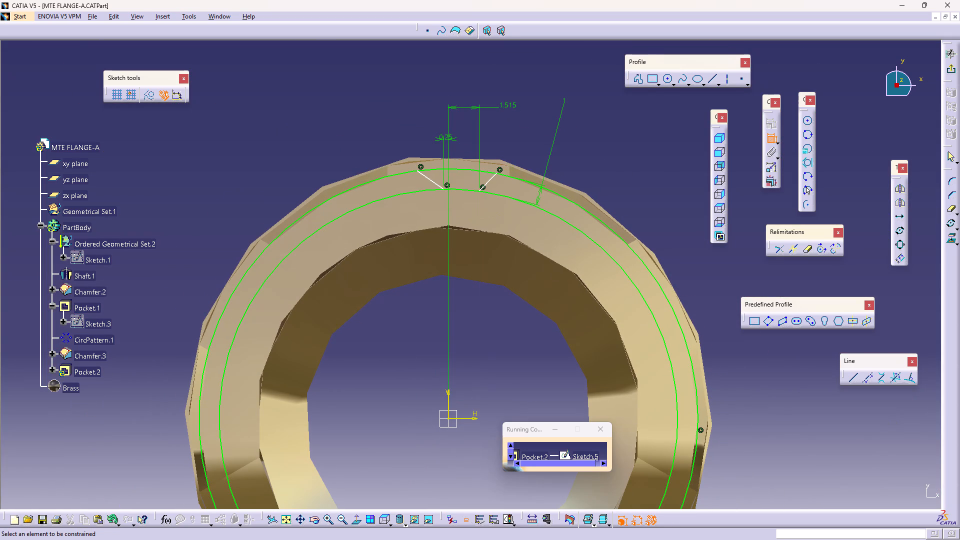
pyautogui.doubleClick(508, 107)
pyautogui.moveTo(508, 107); pyautogui.dragTo(510, 91, button='middle')
pyautogui.rightClick(508, 107)
pyautogui.moveTo(510, 101); pyautogui.dragTo(482, 215, button='middle')
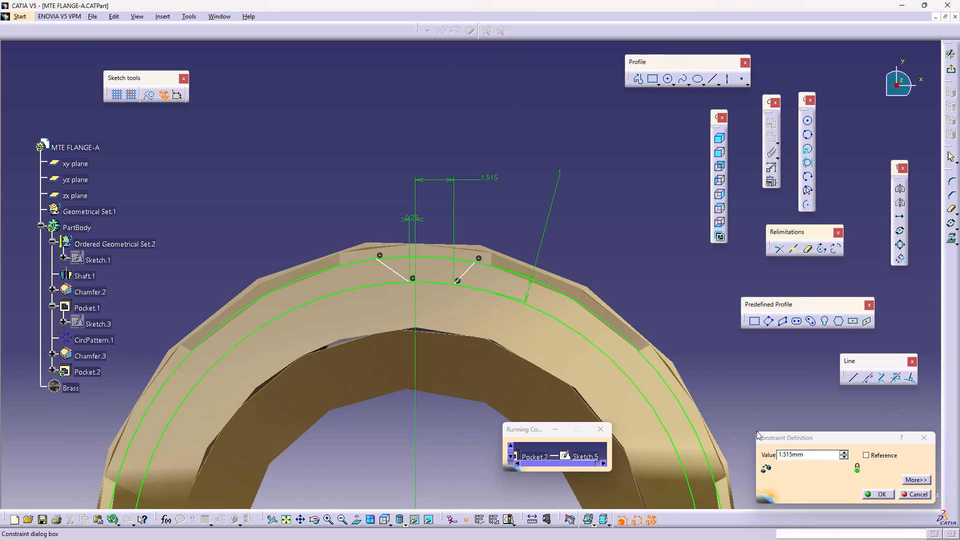
pyautogui.moveTo(801, 452); pyautogui.dragTo(751, 446)
pyautogui.write('0.25')
pyautogui.press('Return')
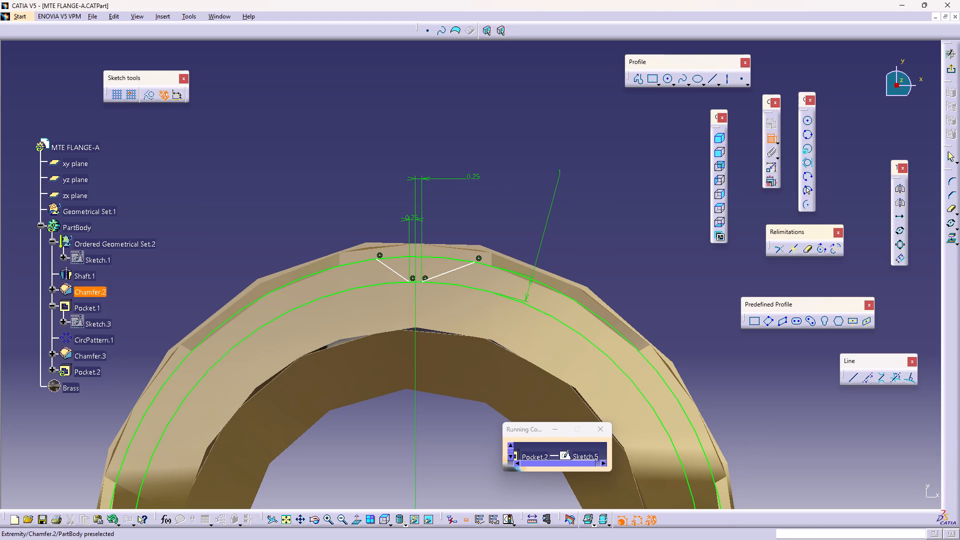
# Dimension the right slanted line's outer endpoint from the vertical axis and set the distance to 0.5 mm.
pyautogui.moveTo(474, 384); pyautogui.dragTo(488, 260, button='middle')
pyautogui.rightClick(474, 383)
pyautogui.moveTo(477, 264); pyautogui.dragTo(623, 329, button='middle')
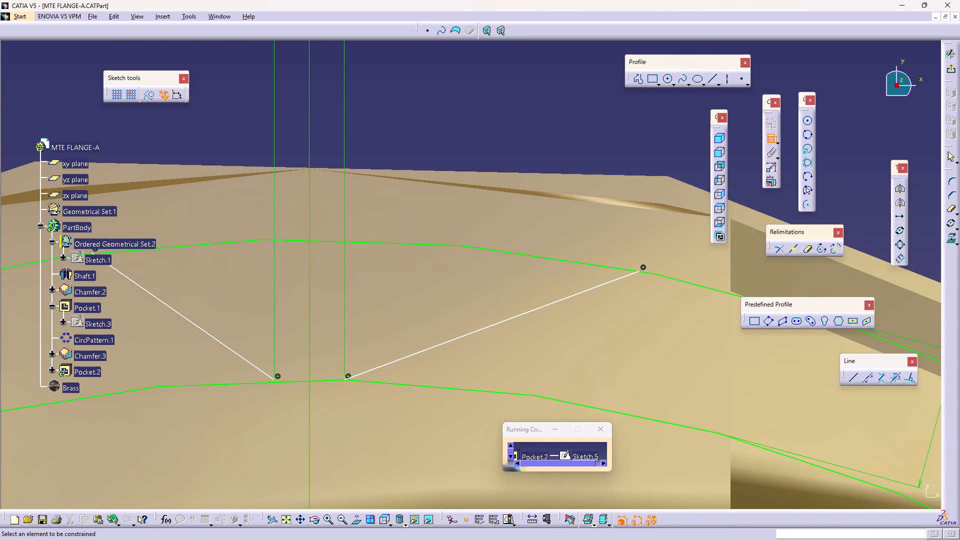
pyautogui.click(639, 270)
pyautogui.moveTo(456, 284); pyautogui.dragTo(476, 361, button='middle')
pyautogui.rightClick(456, 284)
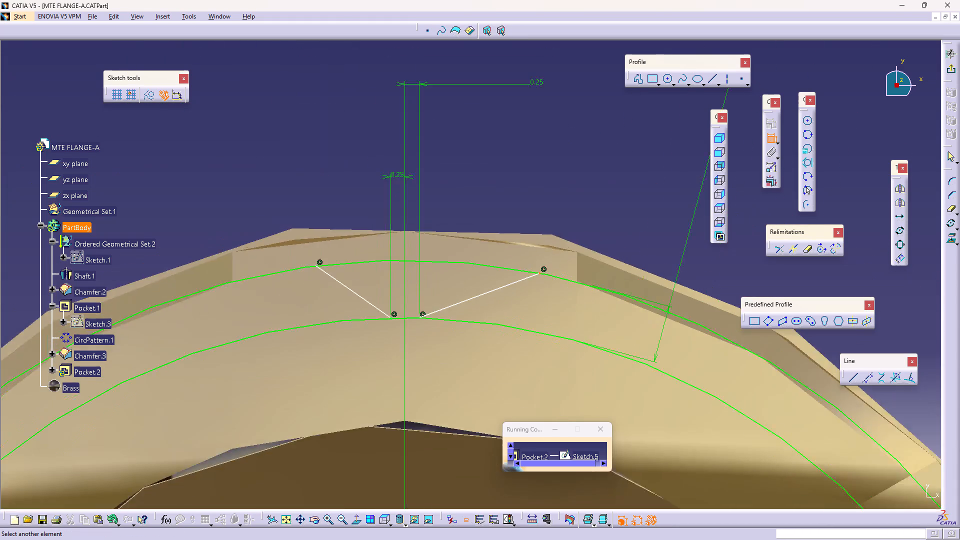
pyautogui.moveTo(476, 361); pyautogui.dragTo(483, 396, button='middle')
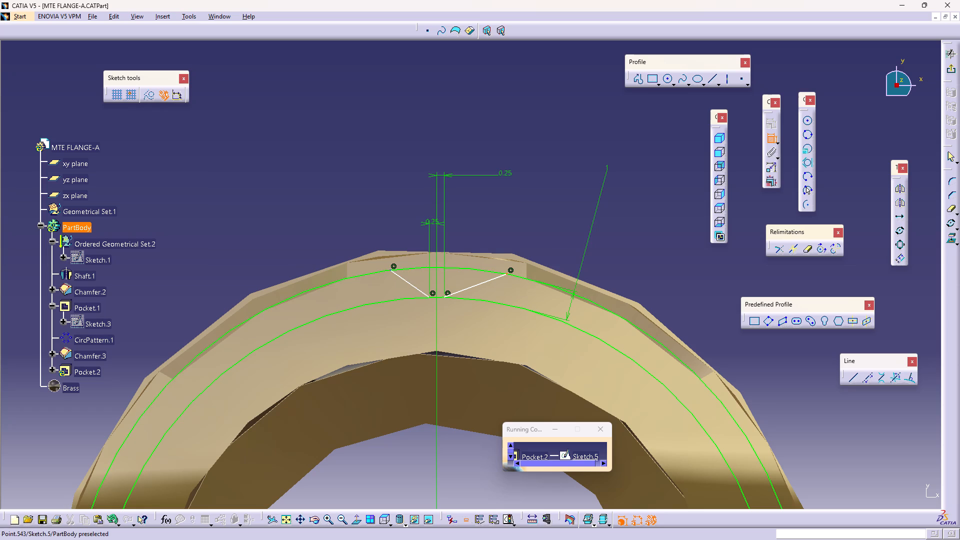
pyautogui.moveTo(477, 435); pyautogui.dragTo(453, 207, button='middle')
pyautogui.click(412, 385)
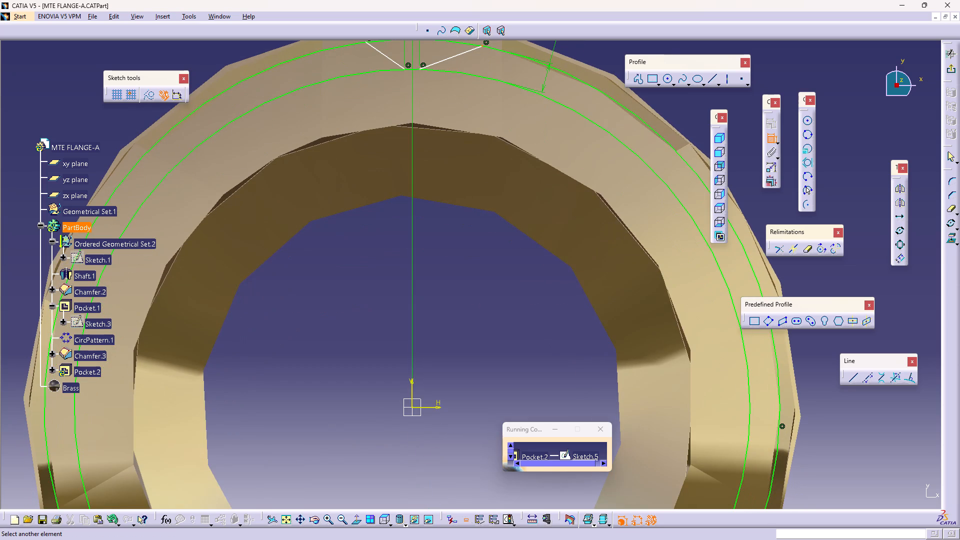
pyautogui.click(409, 384)
pyautogui.moveTo(489, 279); pyautogui.dragTo(486, 323, button='middle')
pyautogui.rightClick(489, 279)
pyautogui.moveTo(480, 279); pyautogui.dragTo(479, 308, button='middle')
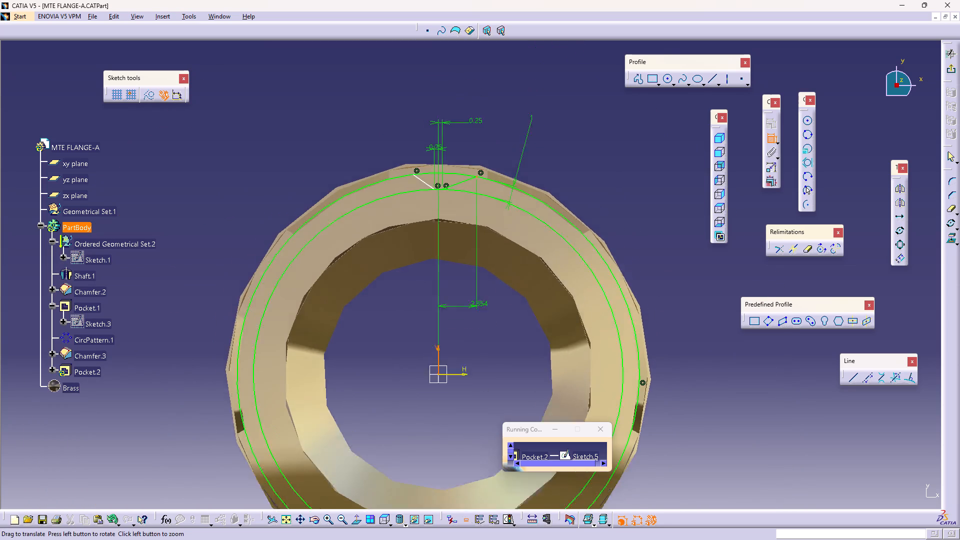
pyautogui.moveTo(479, 308); pyautogui.dragTo(481, 386, button='middle')
pyautogui.click(477, 153)
pyautogui.doubleClick(477, 152)
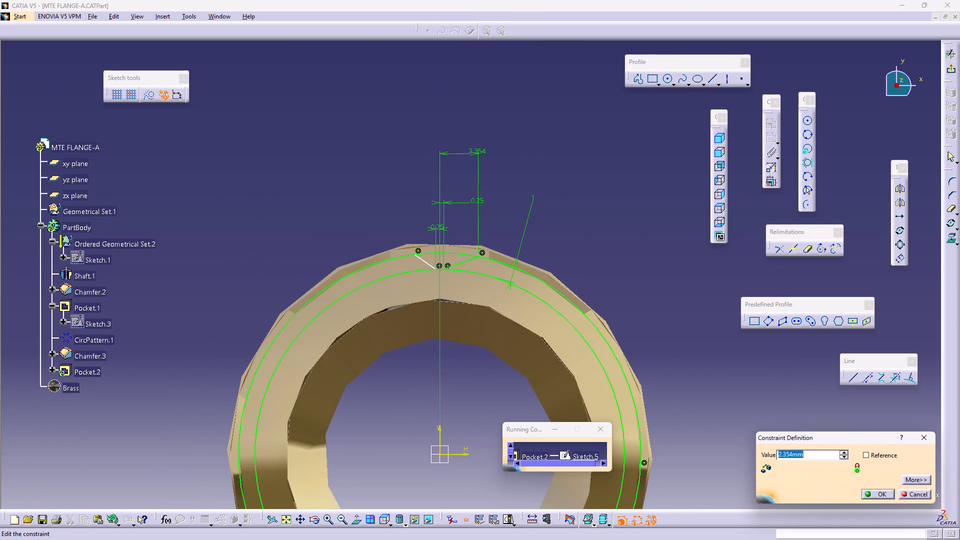
pyautogui.write('0.5')
pyautogui.press('Return')
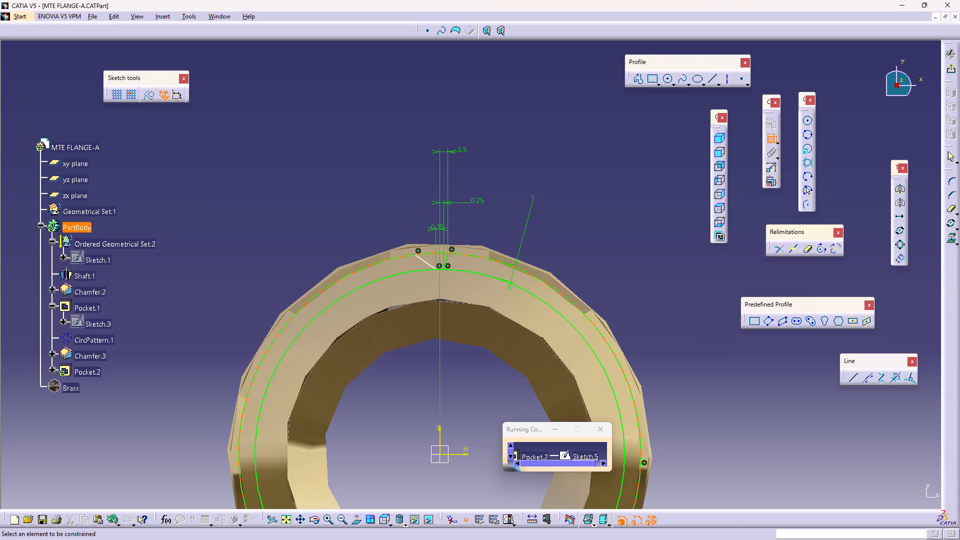
# Dimension the distance between the two slanted lines' outer endpoints and set it to 1 mm.
pyautogui.moveTo(469, 301); pyautogui.dragTo(491, 155, button='middle')
pyautogui.rightClick(469, 301)
pyautogui.moveTo(398, 161); pyautogui.dragTo(603, 245, button='middle')
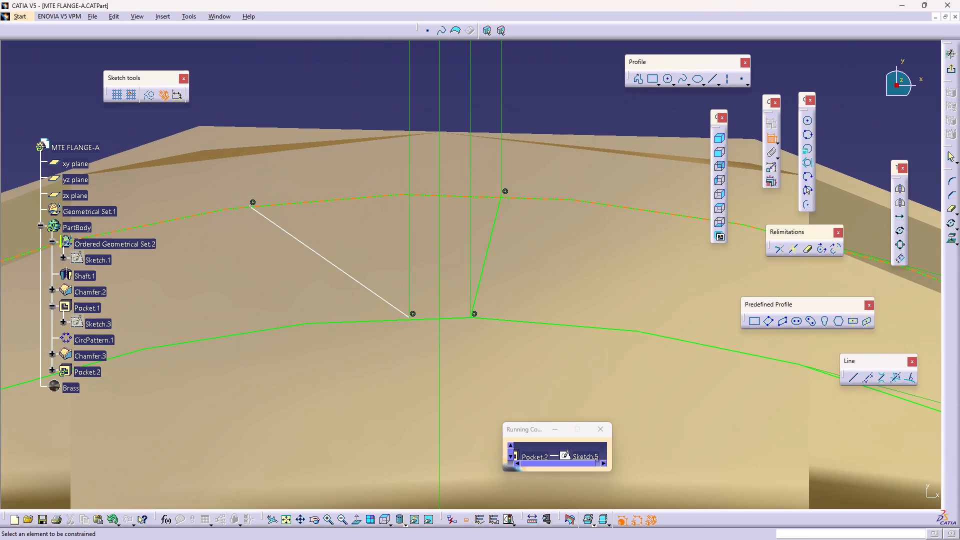
pyautogui.click(250, 207)
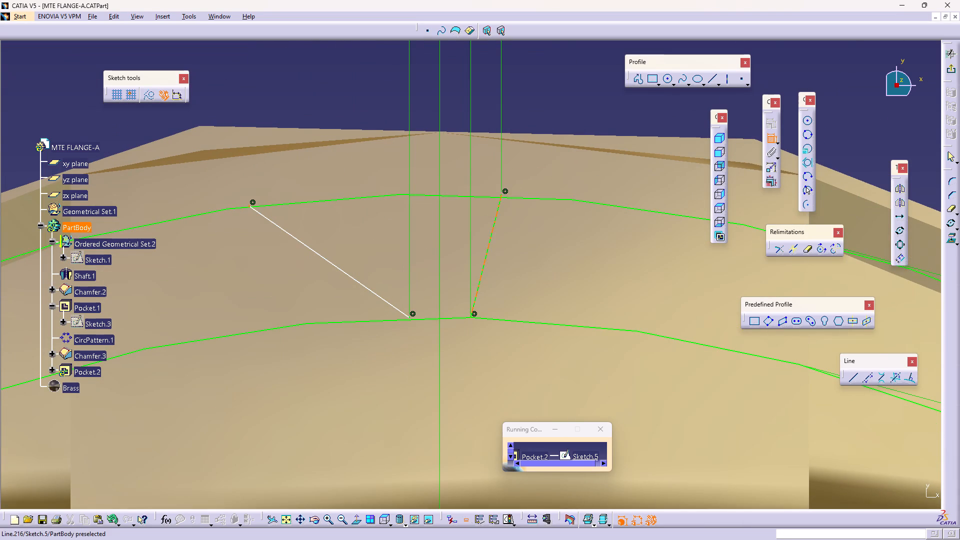
pyautogui.click(500, 195)
pyautogui.tripleClick(339, 107)
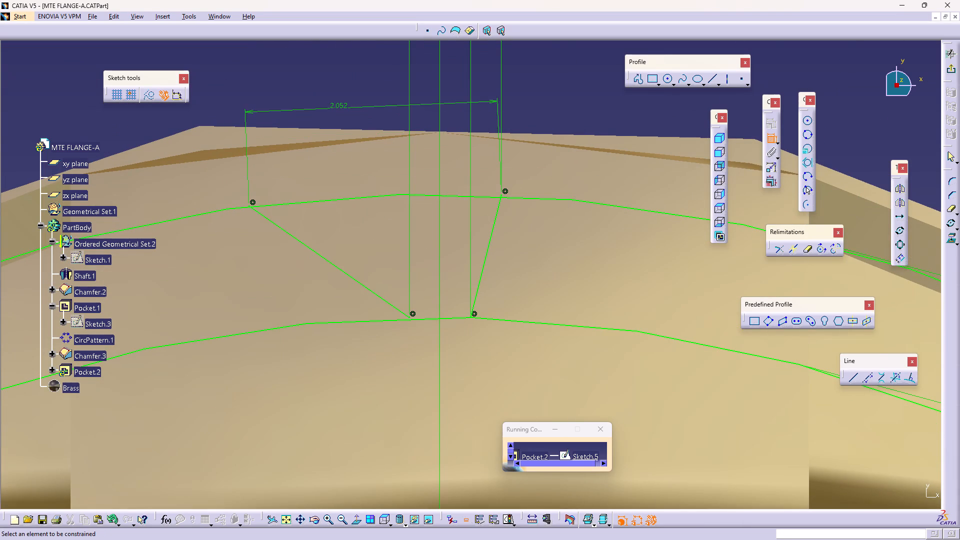
pyautogui.press('1')
pyautogui.press('Return')
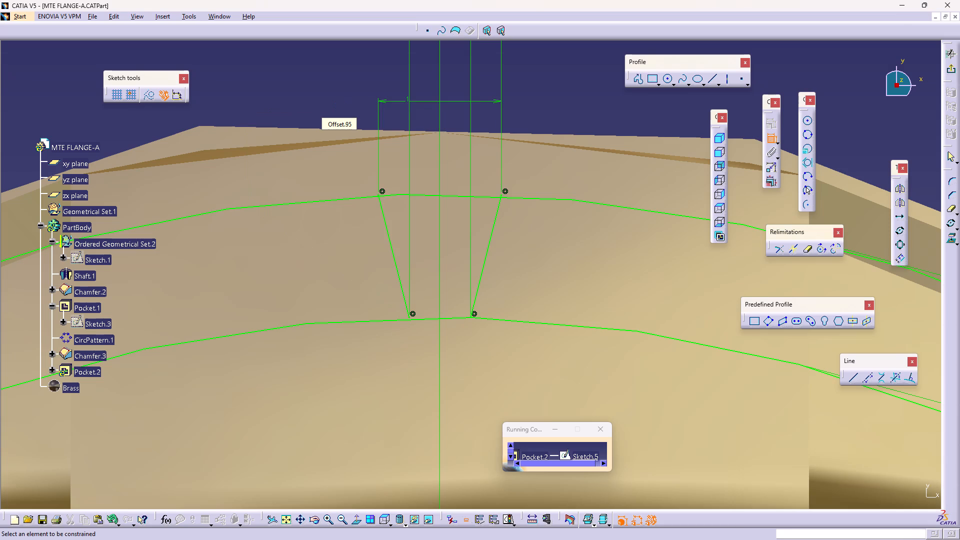
# Set the left slanted line's inner endpoint distance from the vertical axis to 0.25/2 mm.
pyautogui.moveTo(452, 195); pyautogui.dragTo(455, 168, button='middle')
pyautogui.rightClick(450, 149)
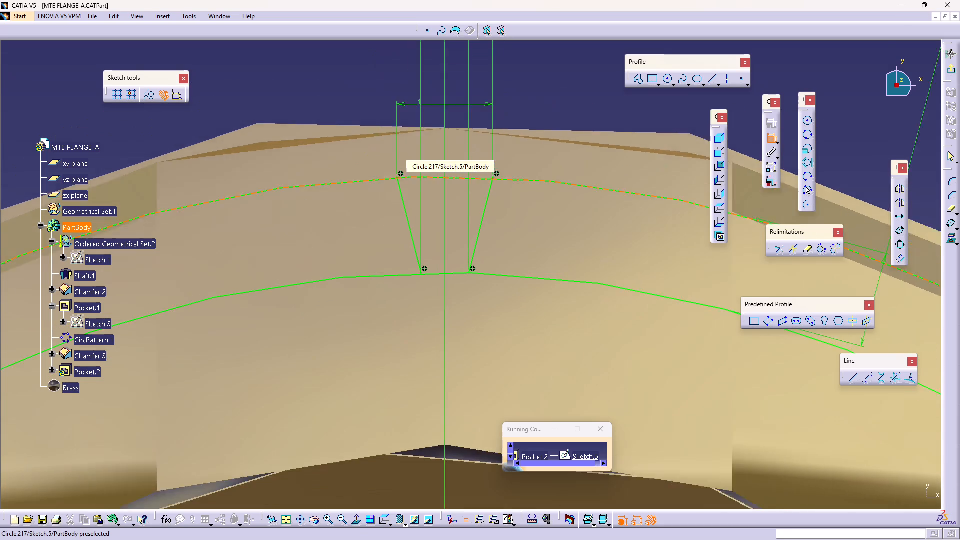
pyautogui.moveTo(455, 168); pyautogui.dragTo(462, 187, button='middle')
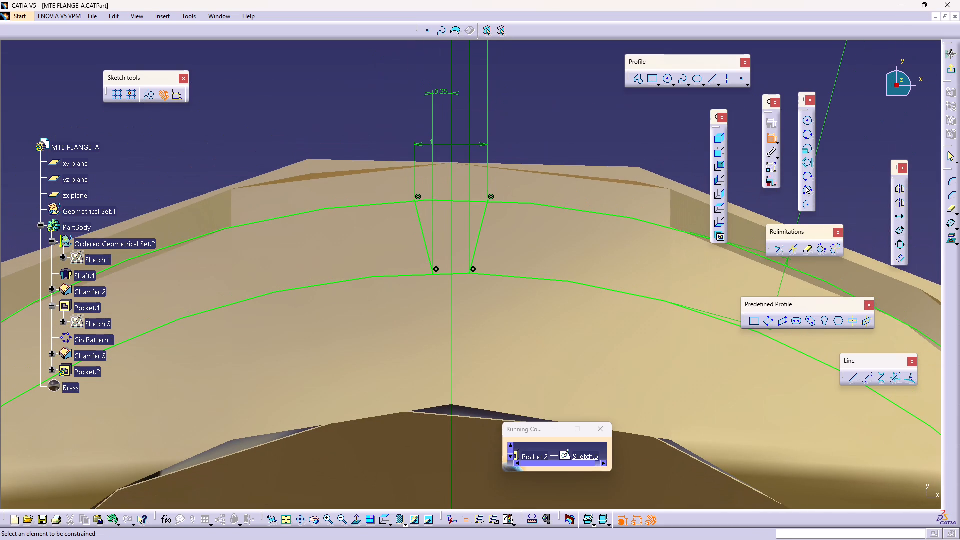
pyautogui.moveTo(539, 110); pyautogui.dragTo(539, 170, button='middle')
pyautogui.press('Escape')
pyautogui.press('Escape')
pyautogui.press('Escape')
pyautogui.press('Escape')
pyautogui.press('Escape')
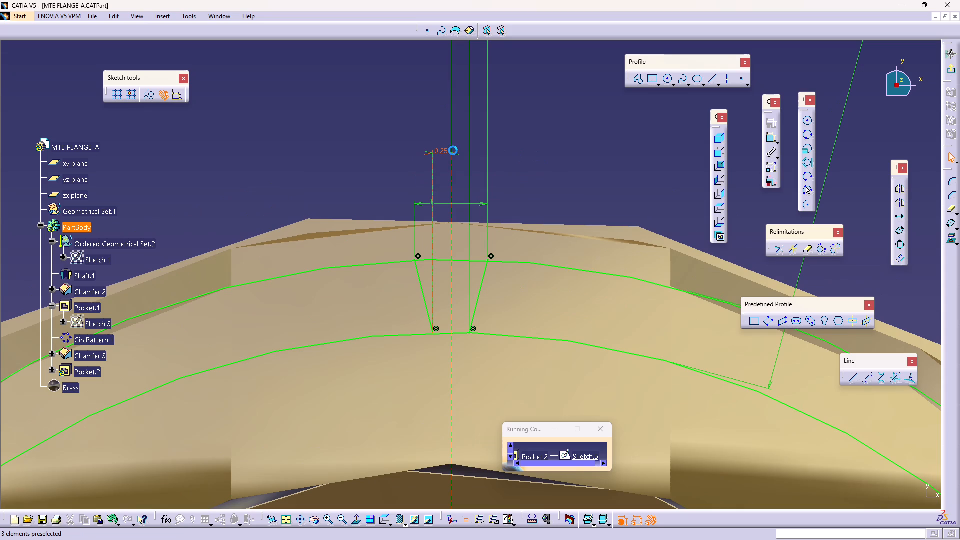
pyautogui.doubleClick(440, 153)
pyautogui.write('0.2')
pyautogui.write('5/')
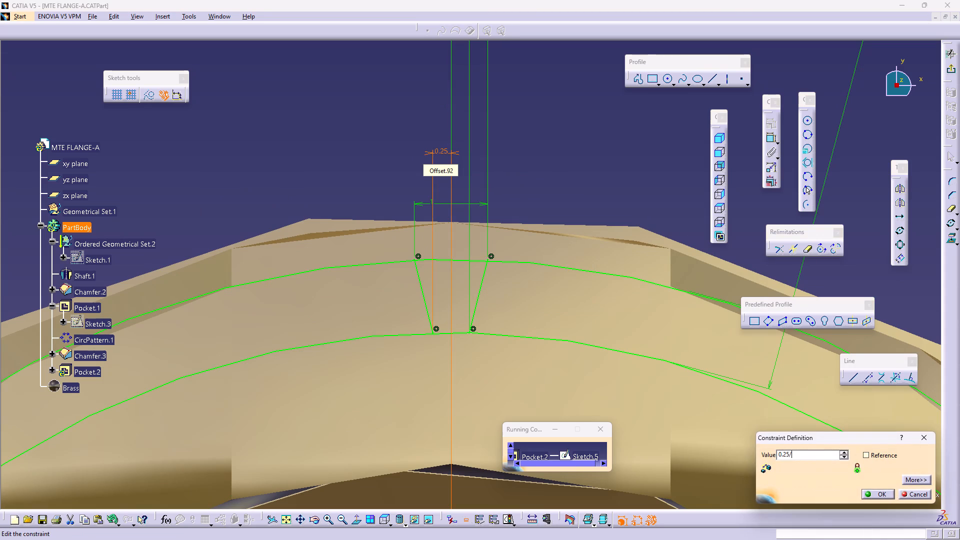
pyautogui.press('2')
pyautogui.press('Return')
pyautogui.doubleClick(563, 150)
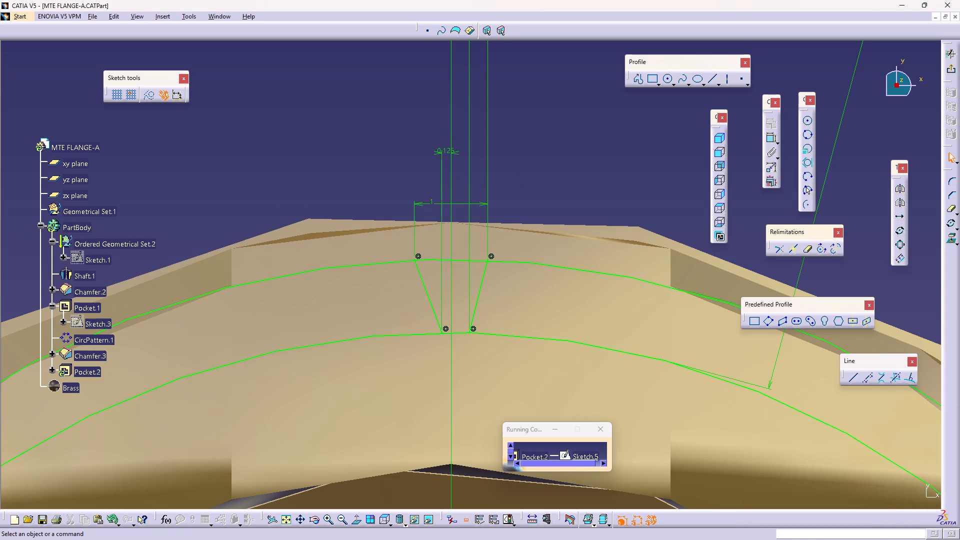
# Reposition the right inner endpoint's 0.25 mm dimension down close to the notch's outer edge, with its text beside the notch.
pyautogui.moveTo(529, 290); pyautogui.dragTo(548, 203, button='middle')
pyautogui.rightClick(537, 160)
pyautogui.moveTo(542, 151); pyautogui.dragTo(545, 205, button='middle')
pyautogui.moveTo(562, 124); pyautogui.dragTo(506, 181)
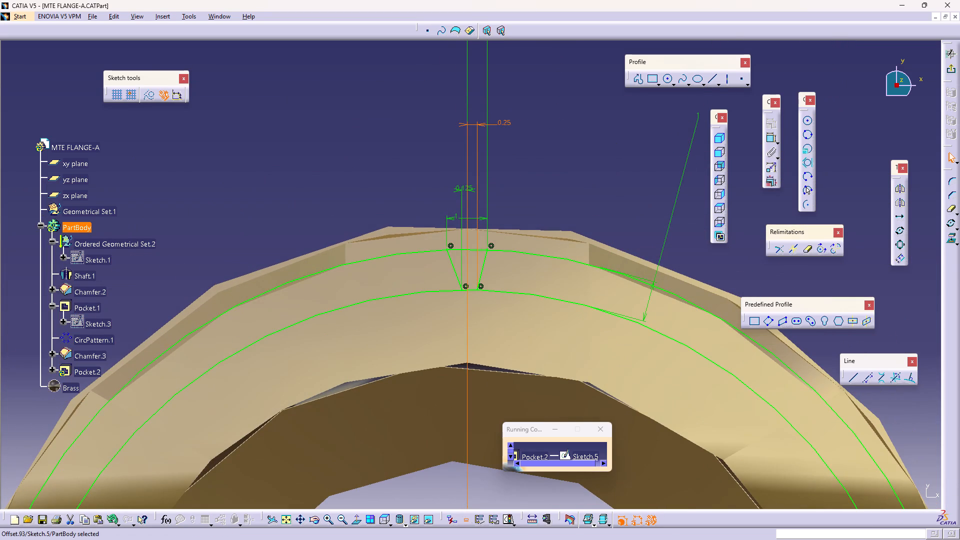
pyautogui.moveTo(506, 181); pyautogui.dragTo(505, 177)
pyautogui.moveTo(481, 121); pyautogui.dragTo(477, 282)
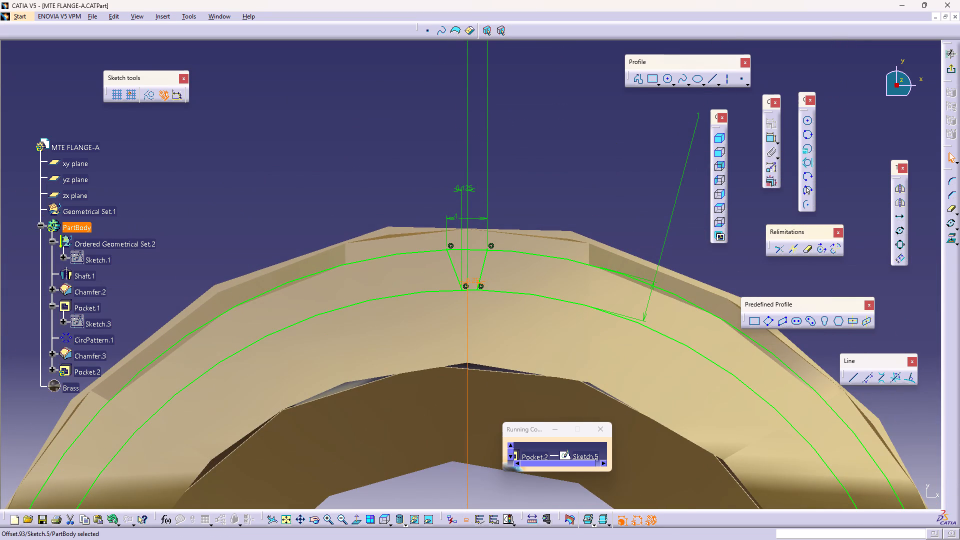
pyautogui.moveTo(477, 282); pyautogui.dragTo(556, 220)
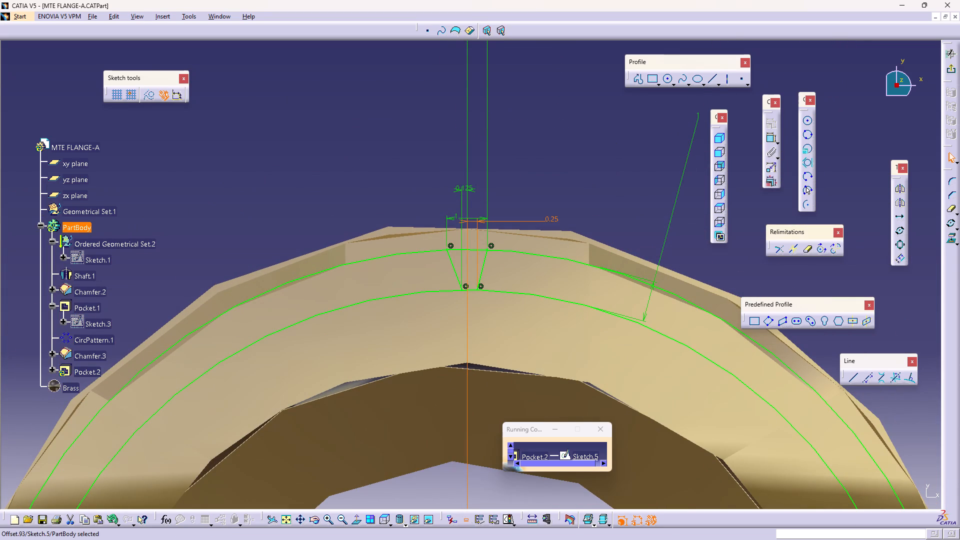
pyautogui.moveTo(556, 220); pyautogui.dragTo(556, 238)
pyautogui.moveTo(535, 218); pyautogui.dragTo(540, 243)
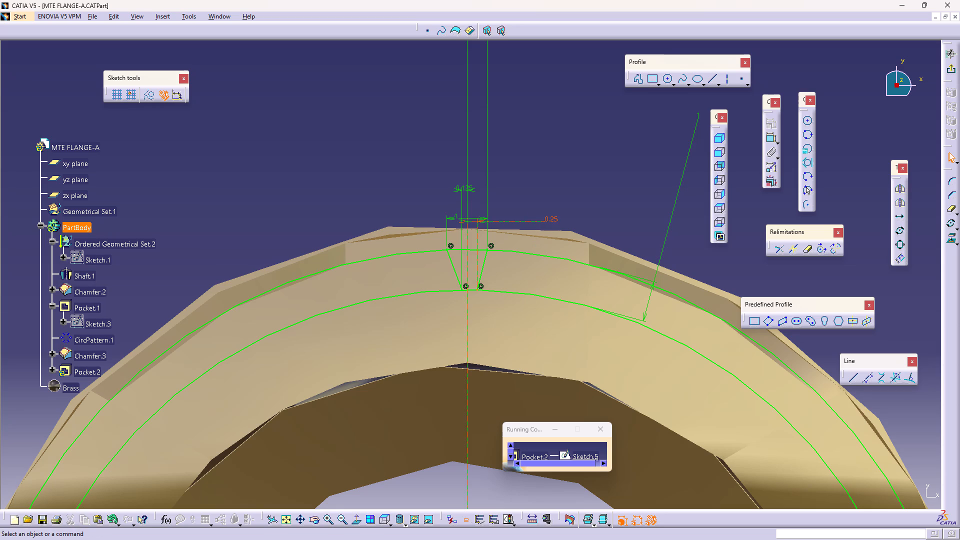
pyautogui.moveTo(483, 222); pyautogui.dragTo(494, 234)
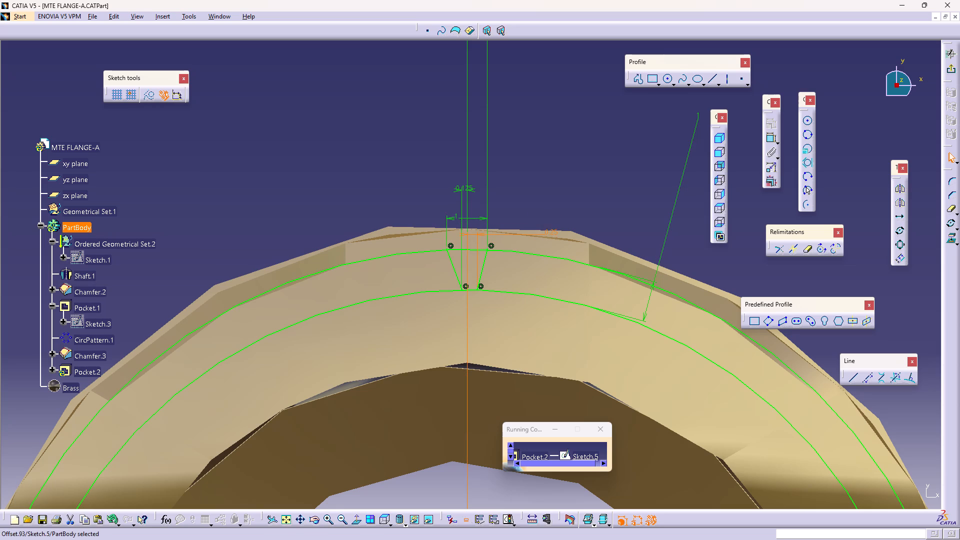
pyautogui.moveTo(494, 234); pyautogui.dragTo(495, 230)
pyautogui.moveTo(555, 226); pyautogui.dragTo(547, 226)
pyautogui.moveTo(547, 226); pyautogui.dragTo(531, 216)
# Set the right slanted line's inner endpoint distance from the vertical axis to 0.25/2 mm.
pyautogui.doubleClick(529, 227)
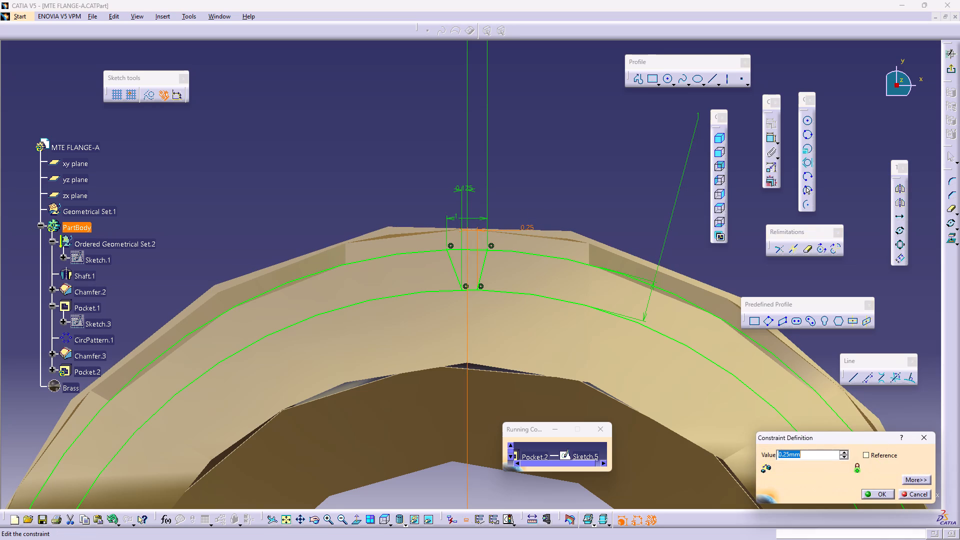
pyautogui.click(819, 454)
pyautogui.press('BackSpace')
pyautogui.press('BackSpace')
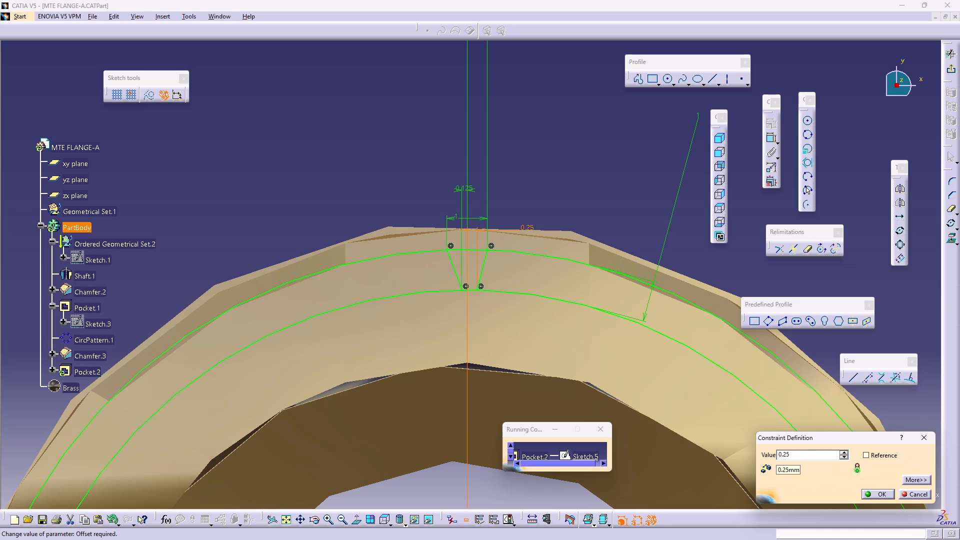
pyautogui.write('/2')
pyautogui.press('Return')
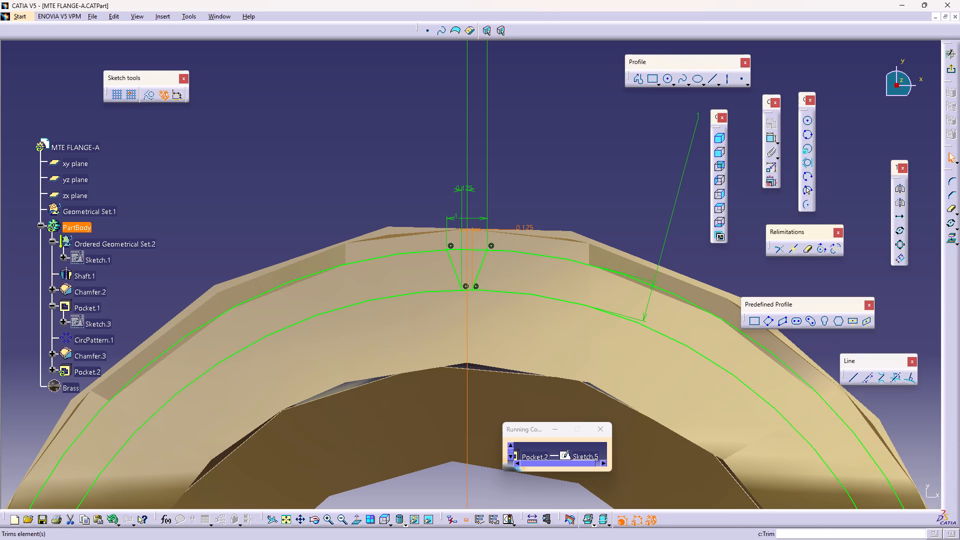
pyautogui.click(571, 184)
# Quick Trim the inner and outer circles outside the two slanted lines, keeping only the short arcs that close the notch.
pyautogui.moveTo(529, 383); pyautogui.dragTo(533, 298, button='middle')
pyautogui.rightClick(529, 383)
pyautogui.moveTo(533, 298); pyautogui.dragTo(544, 338, button='middle')
pyautogui.rightClick(533, 298)
pyautogui.moveTo(544, 337); pyautogui.dragTo(527, 386, button='middle')
pyautogui.doubleClick(577, 178)
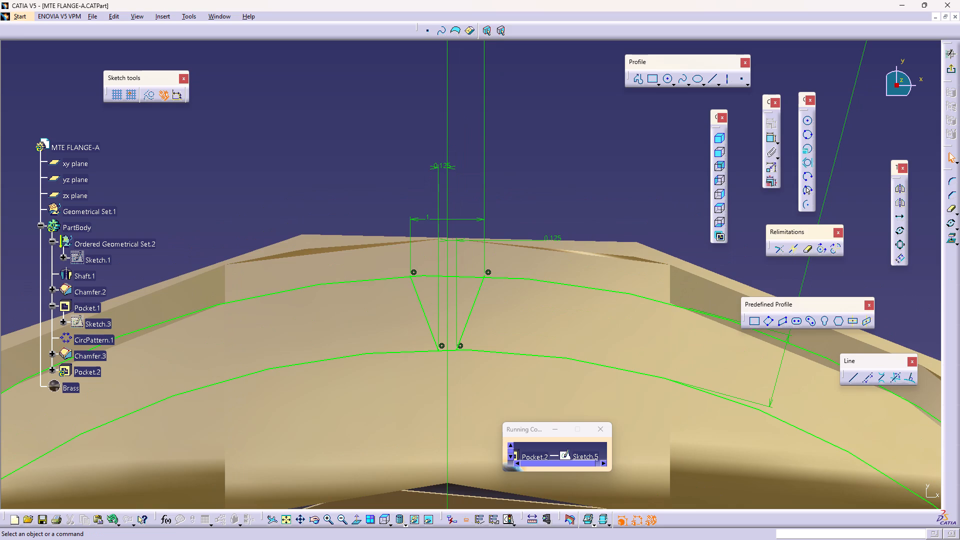
pyautogui.moveTo(580, 172); pyautogui.dragTo(580, 148, button='middle')
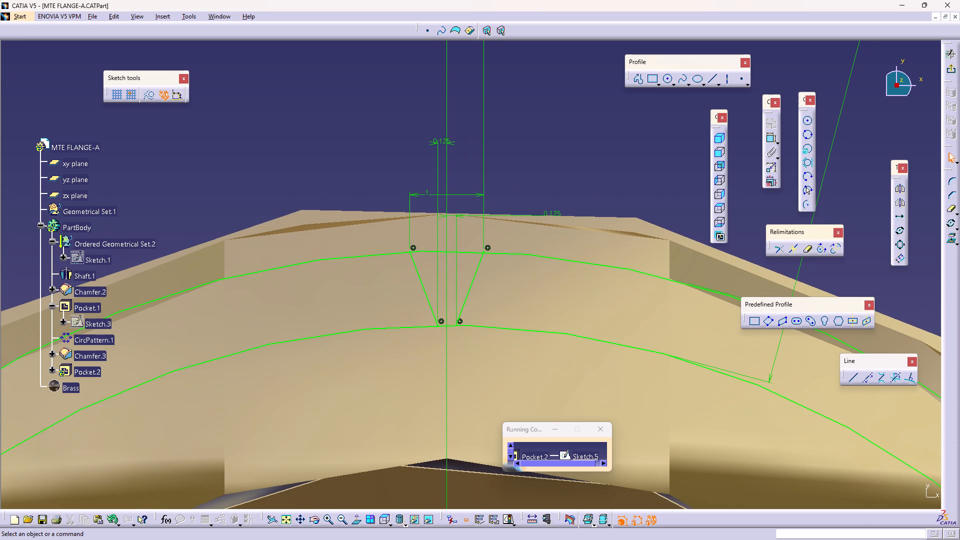
pyautogui.doubleClick(573, 143)
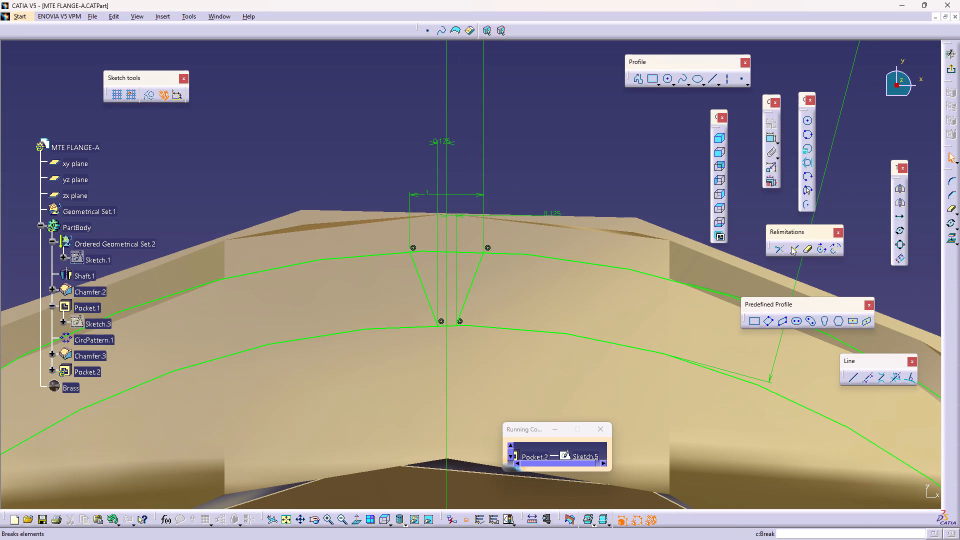
pyautogui.doubleClick(809, 248)
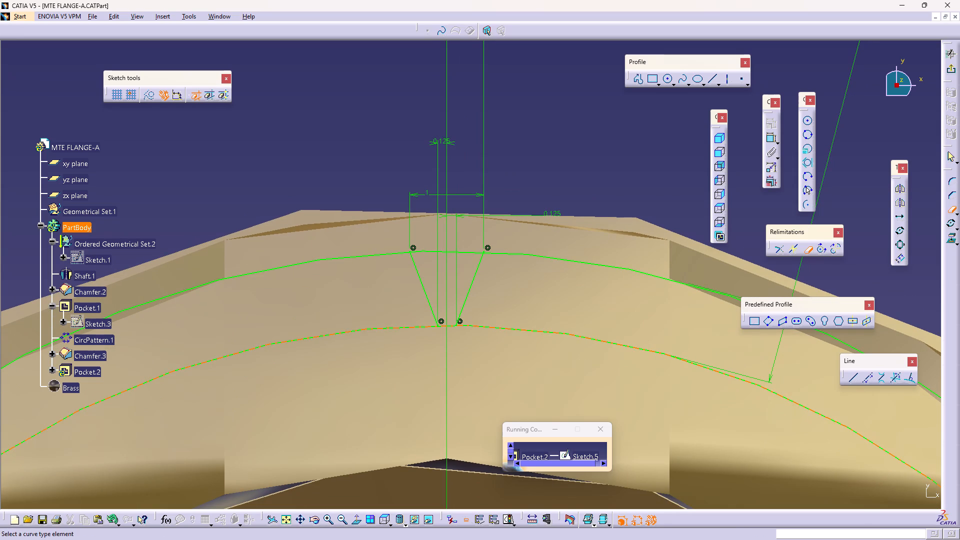
pyautogui.click(554, 335)
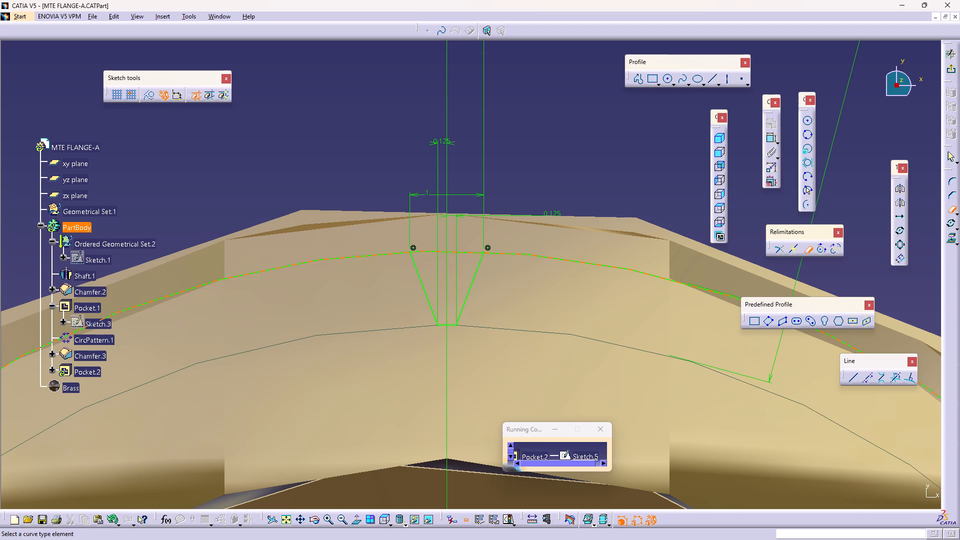
pyautogui.click(546, 257)
pyautogui.moveTo(590, 193); pyautogui.dragTo(590, 232, button='middle')
pyautogui.rightClick(590, 193)
pyautogui.press('Escape')
pyautogui.press('Escape')
pyautogui.press('Escape')
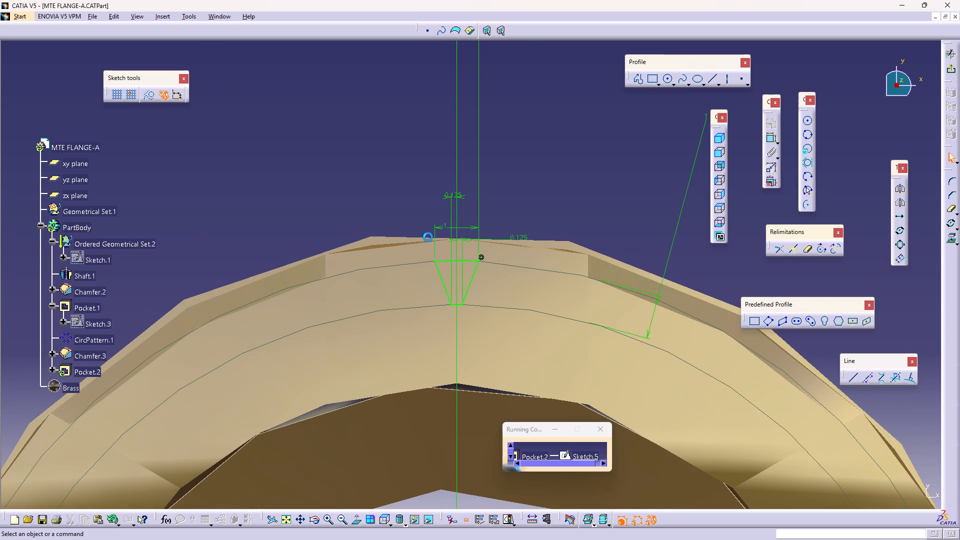
pyautogui.press('Escape')
pyautogui.press('Escape')
# Examine the closed notch profile against the flange rim from several angles, returning to a view normal to the sketch.
pyautogui.moveTo(416, 233); pyautogui.dragTo(483, 318)
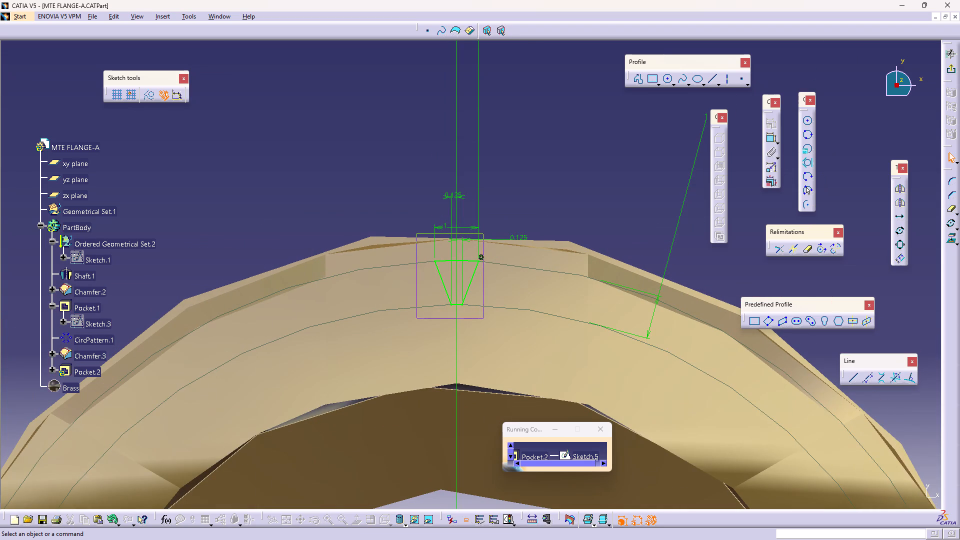
pyautogui.moveTo(483, 318); pyautogui.dragTo(486, 317)
pyautogui.moveTo(593, 173); pyautogui.dragTo(598, 182, button='middle')
pyautogui.moveTo(593, 173); pyautogui.dragTo(598, 182, button='right')
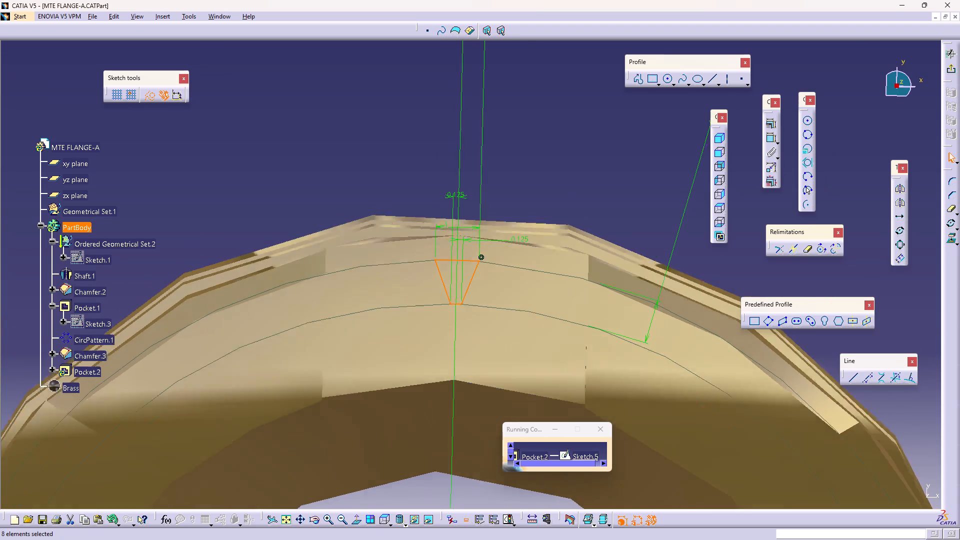
pyautogui.moveTo(598, 182); pyautogui.dragTo(589, 264, button='middle')
pyautogui.moveTo(598, 182); pyautogui.dragTo(589, 264, button='right')
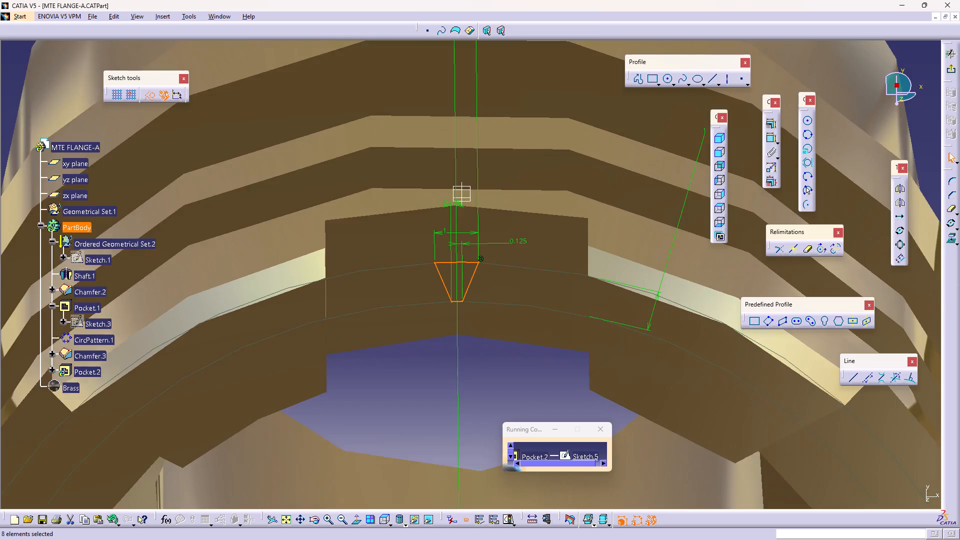
pyautogui.moveTo(589, 264); pyautogui.dragTo(592, 174, button='middle')
pyautogui.moveTo(589, 264); pyautogui.dragTo(592, 174, button='right')
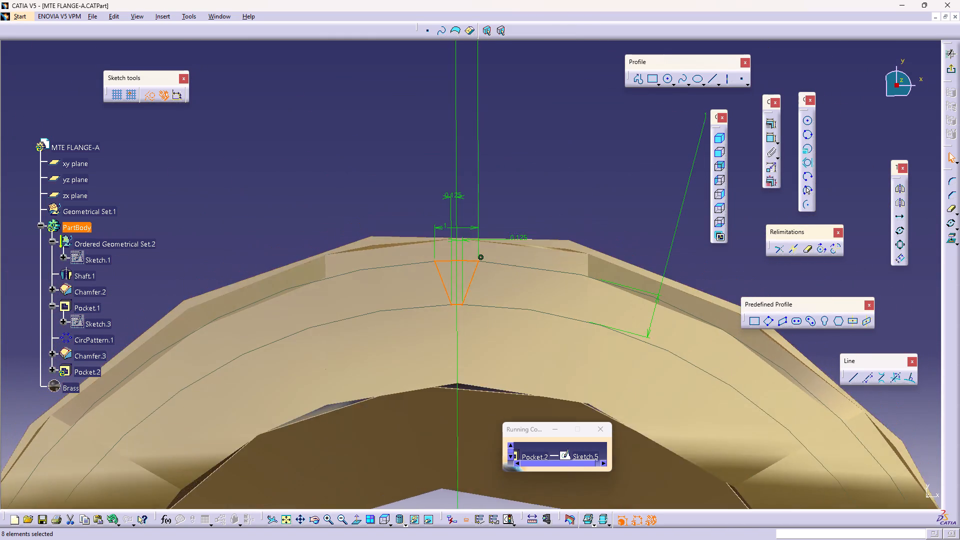
pyautogui.moveTo(592, 174); pyautogui.dragTo(838, 273, button='middle')
pyautogui.moveTo(592, 174); pyautogui.dragTo(838, 273, button='right')
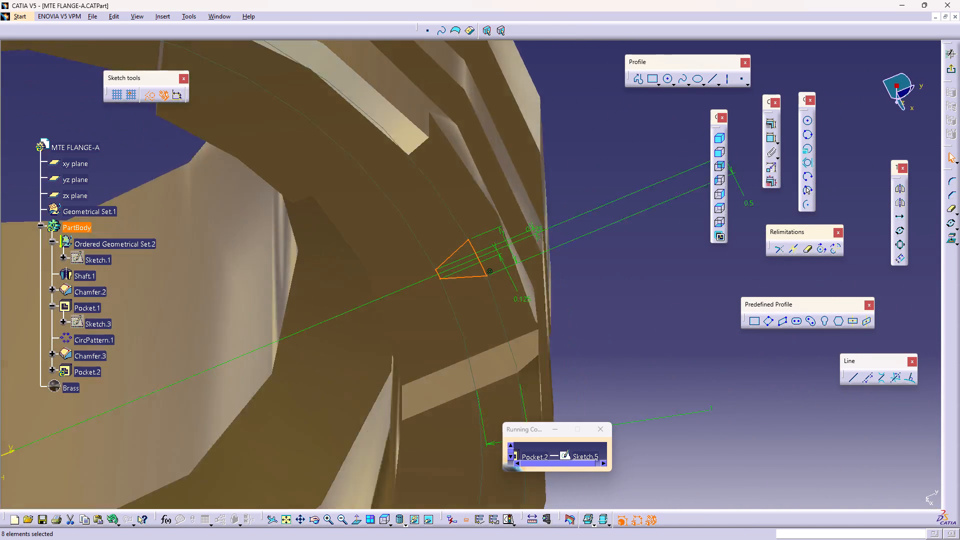
pyautogui.moveTo(838, 273); pyautogui.dragTo(679, 210, button='middle')
pyautogui.moveTo(838, 273); pyautogui.dragTo(678, 209, button='right')
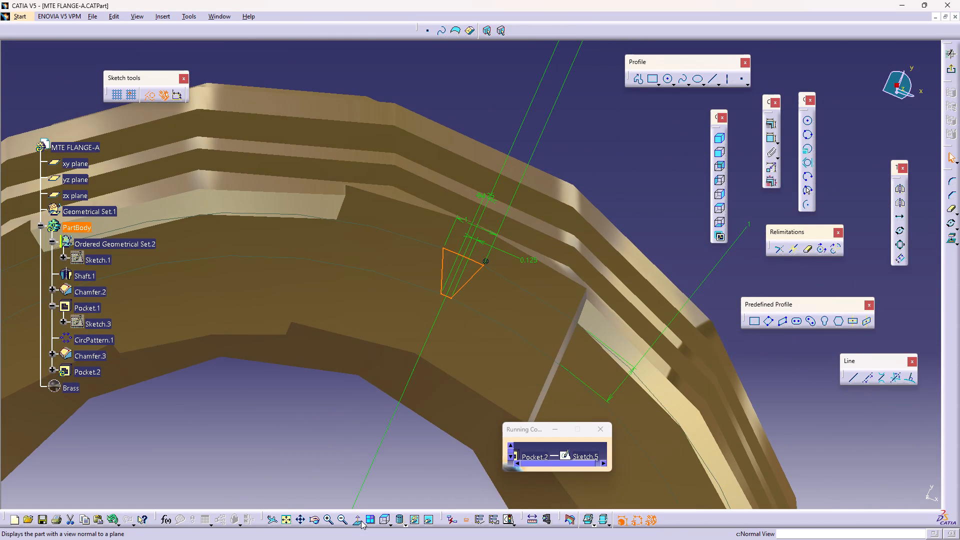
pyautogui.click(361, 520)
# Rotate the closed notch profile about the sketch origin in duplicate mode, with 71 instances at a 5° angle.
pyautogui.moveTo(406, 215); pyautogui.dragTo(437, 262)
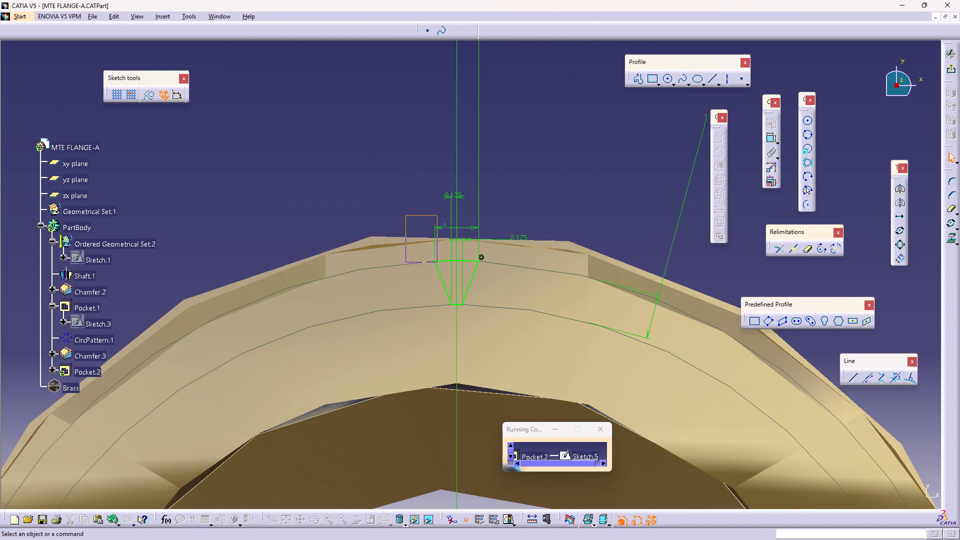
pyautogui.moveTo(437, 262); pyautogui.dragTo(496, 311)
pyautogui.moveTo(557, 178); pyautogui.dragTo(566, 137, button='middle')
pyautogui.rightClick(560, 103)
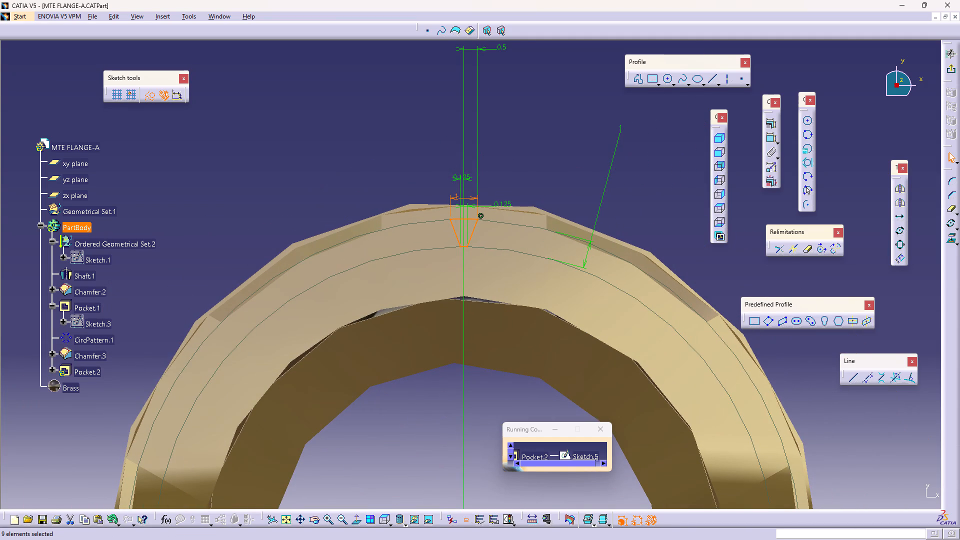
pyautogui.keyDown('ctrl'); pyautogui.click(471, 197); pyautogui.keyUp('ctrl')
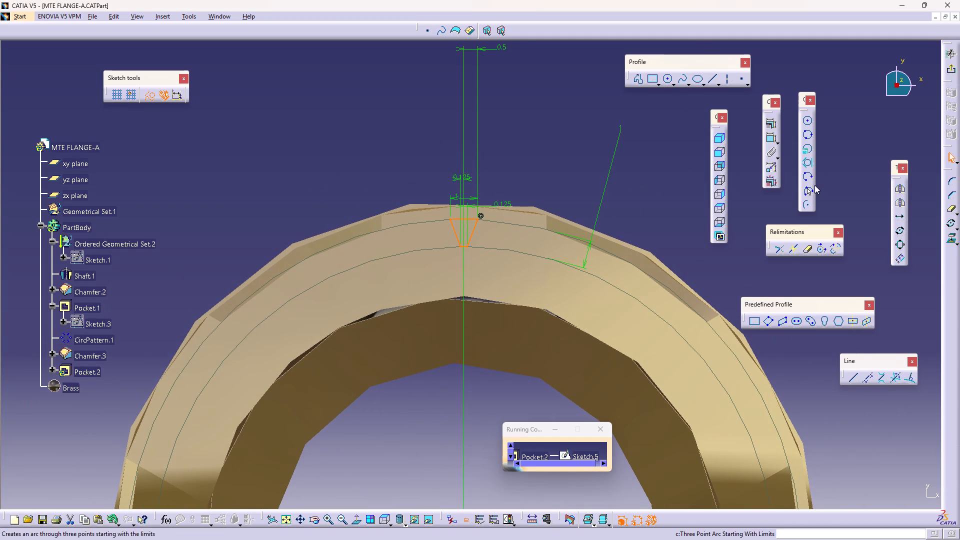
pyautogui.click(900, 229)
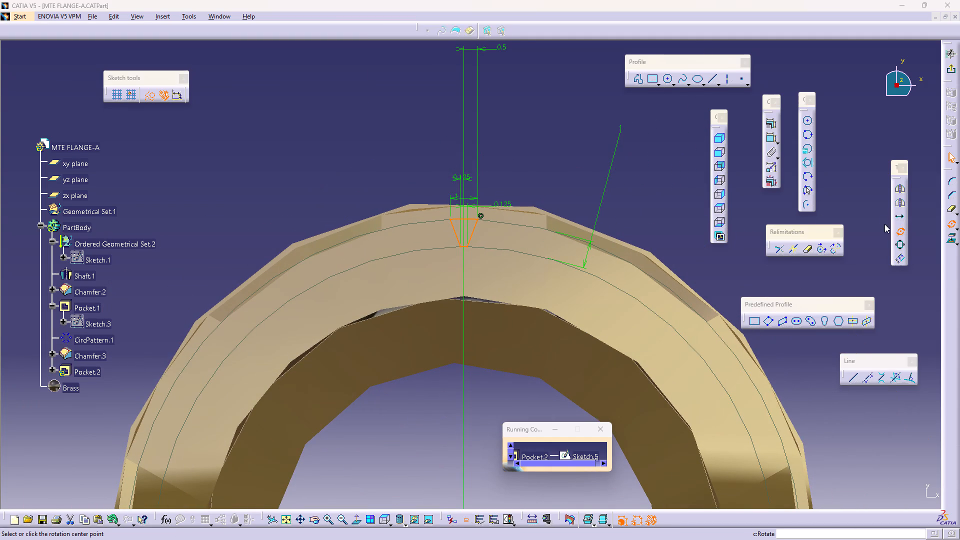
pyautogui.moveTo(539, 208); pyautogui.dragTo(519, 53, button='middle')
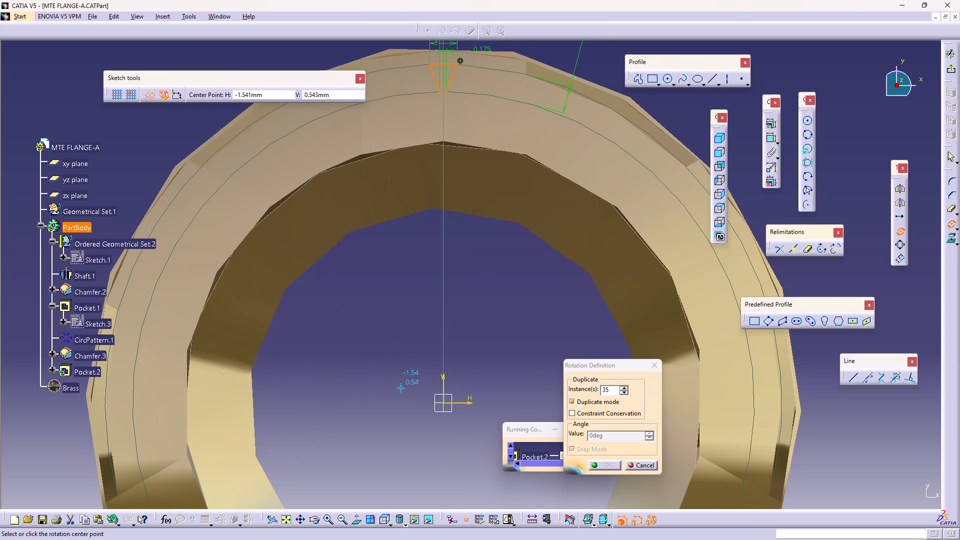
pyautogui.moveTo(610, 390); pyautogui.dragTo(578, 392)
pyautogui.write('71')
pyautogui.press('Return')
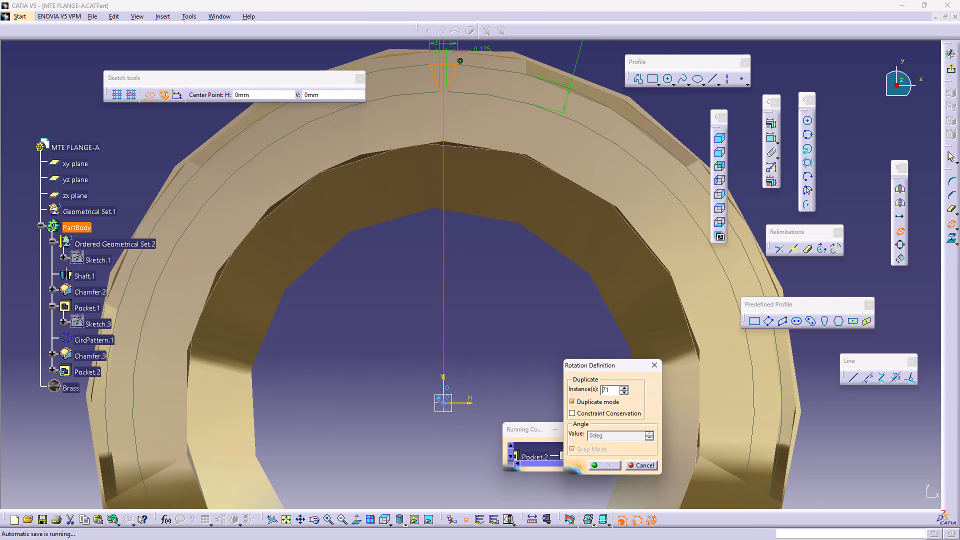
pyautogui.click(443, 405)
pyautogui.moveTo(453, 273); pyautogui.dragTo(464, 448, button='middle')
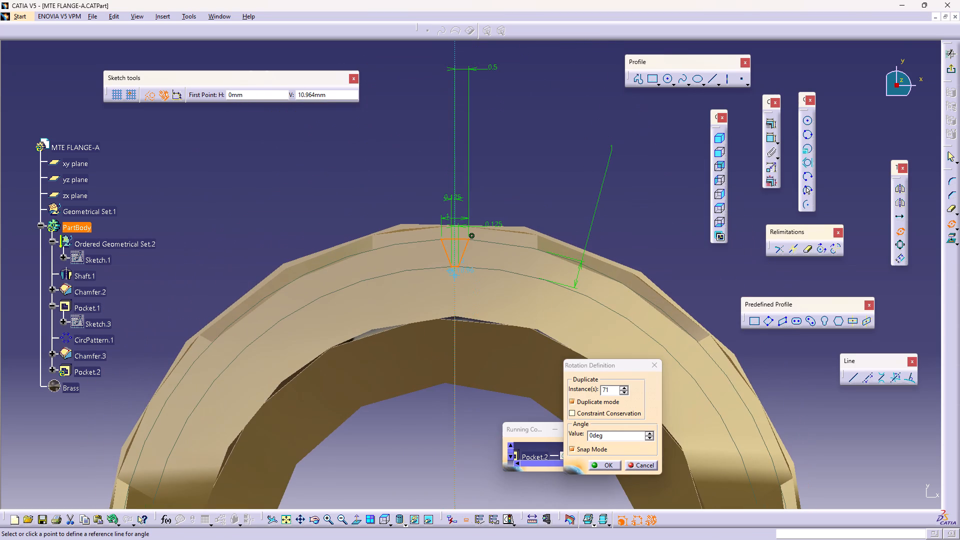
pyautogui.click(441, 238)
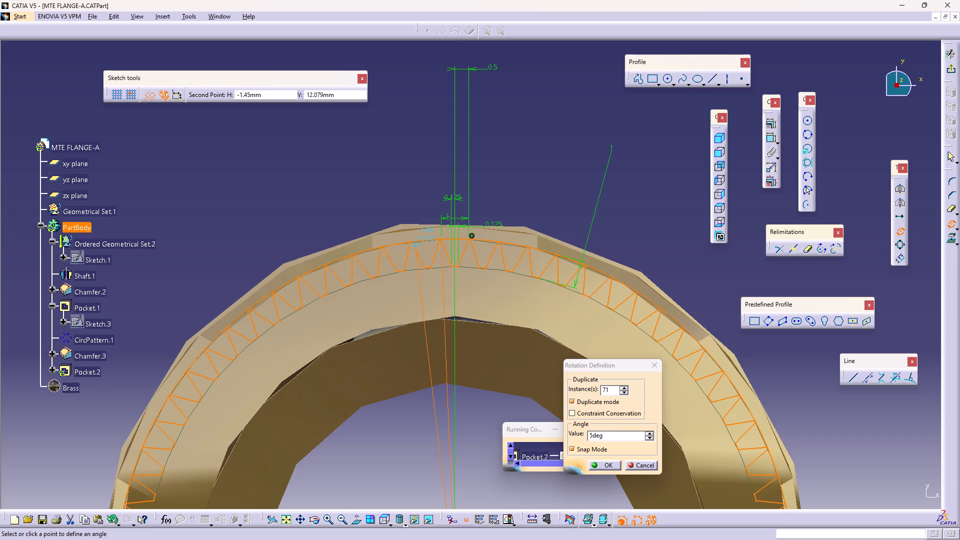
pyautogui.click(413, 245)
pyautogui.moveTo(517, 420); pyautogui.dragTo(515, 394, button='middle')
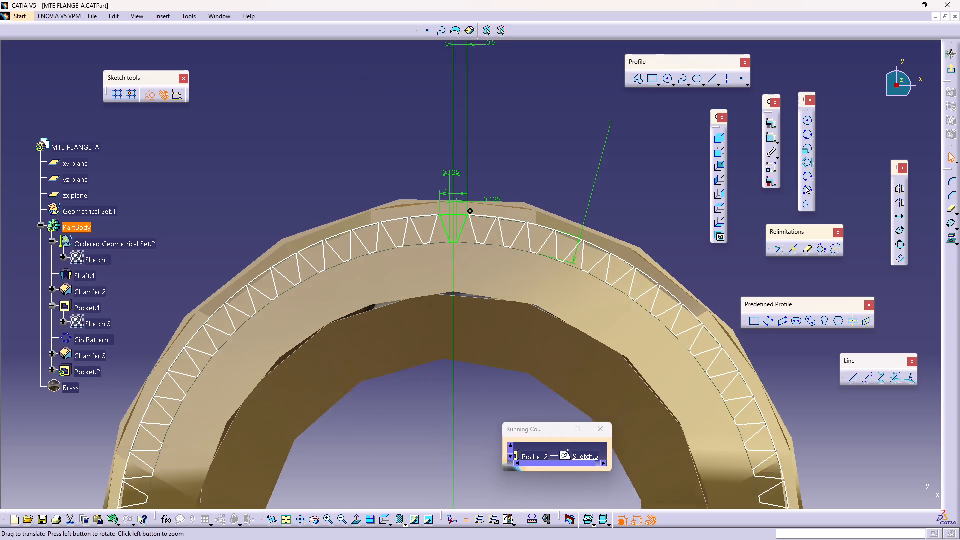
pyautogui.moveTo(515, 394); pyautogui.dragTo(515, 291, button='middle')
# Exit the sketch and apply the tooth pocket with the notch profiles repeated around the rim.
pyautogui.click(954, 68)
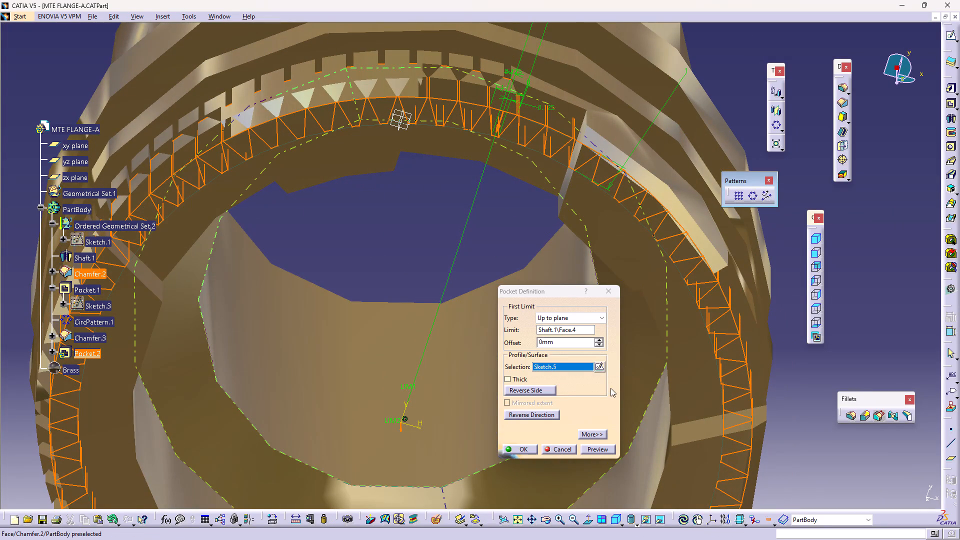
pyautogui.click(521, 451)
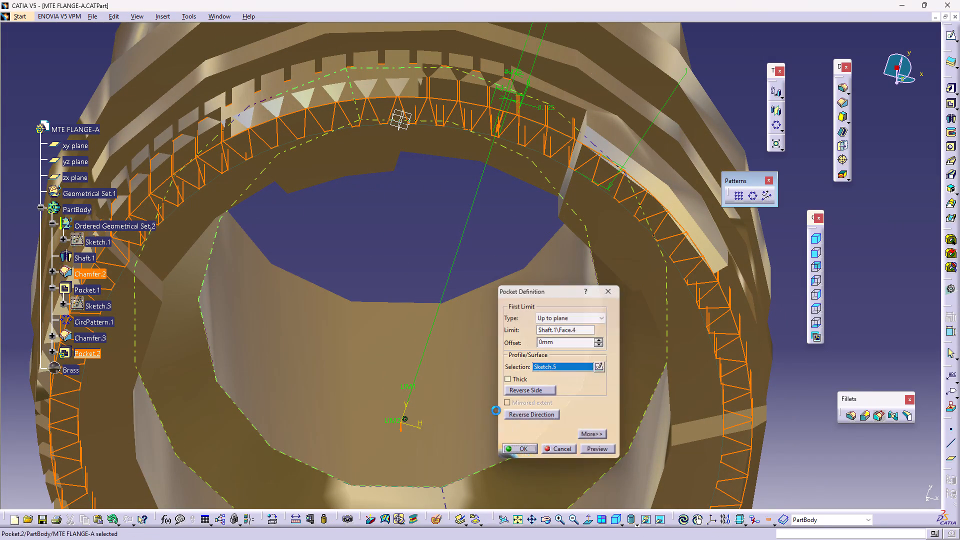
pyautogui.click(387, 234)
# Examine the cut teeth around the flange rim from below, above, the side and close up.
pyautogui.moveTo(352, 261); pyautogui.dragTo(361, 276, button='middle')
pyautogui.rightClick(352, 261)
pyautogui.moveTo(348, 280); pyautogui.dragTo(419, 333, button='middle')
pyautogui.moveTo(348, 280); pyautogui.dragTo(419, 333, button='right')
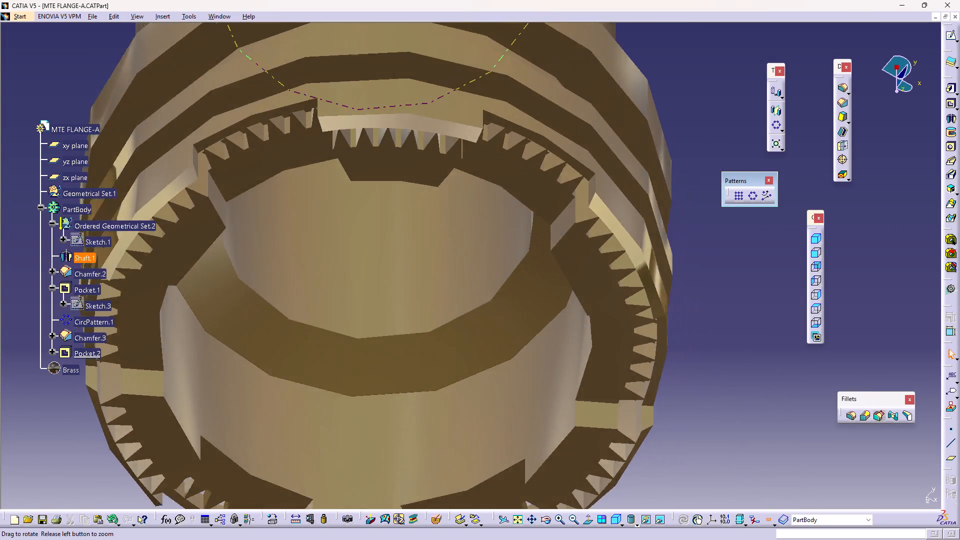
pyautogui.moveTo(419, 333); pyautogui.dragTo(496, 164, button='middle')
pyautogui.moveTo(419, 333); pyautogui.dragTo(496, 164, button='right')
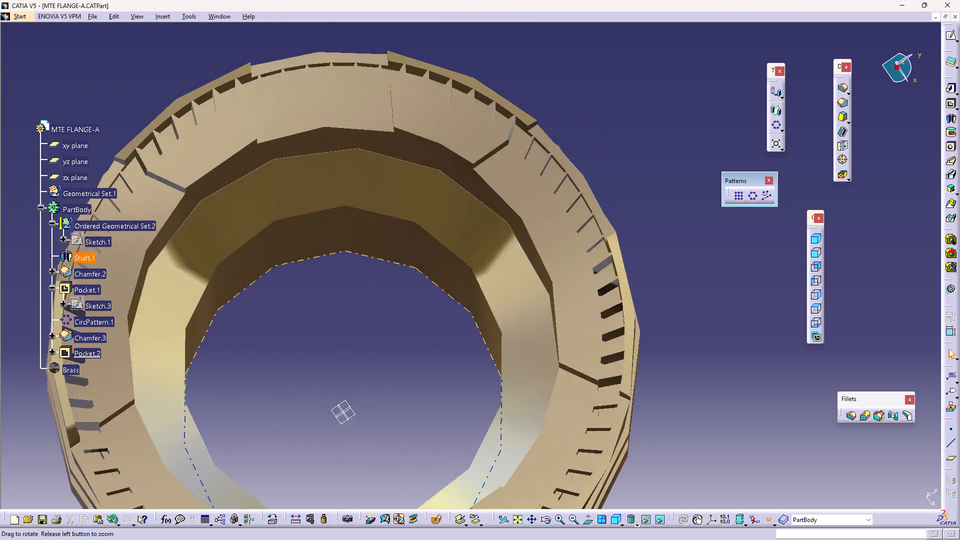
pyautogui.moveTo(496, 164); pyautogui.dragTo(521, 265, button='middle')
pyautogui.moveTo(496, 164); pyautogui.dragTo(521, 265, button='right')
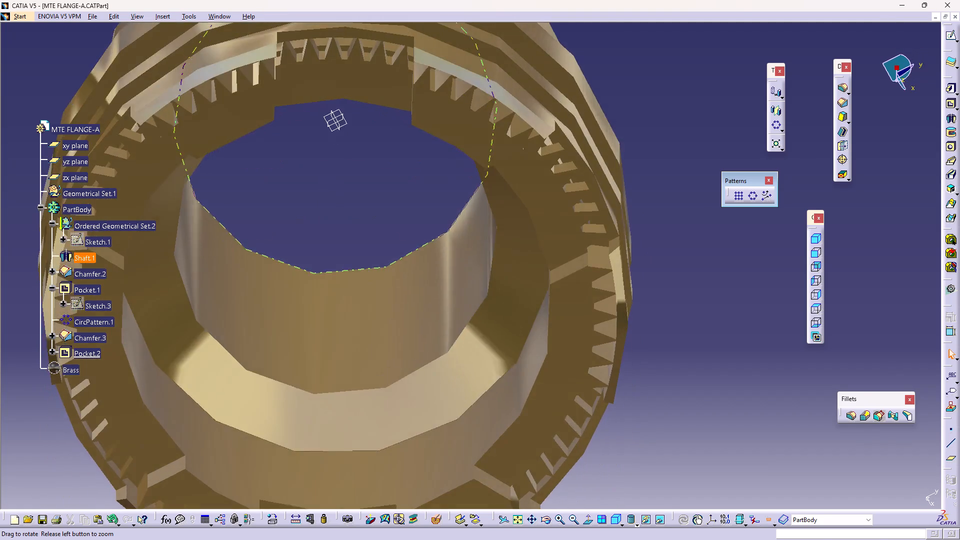
pyautogui.moveTo(521, 265); pyautogui.dragTo(407, 297, button='right')
pyautogui.moveTo(521, 265); pyautogui.dragTo(407, 297, button='middle')
pyautogui.moveTo(386, 300); pyautogui.dragTo(518, 375, button='middle')
pyautogui.moveTo(386, 300); pyautogui.dragTo(518, 375, button='right')
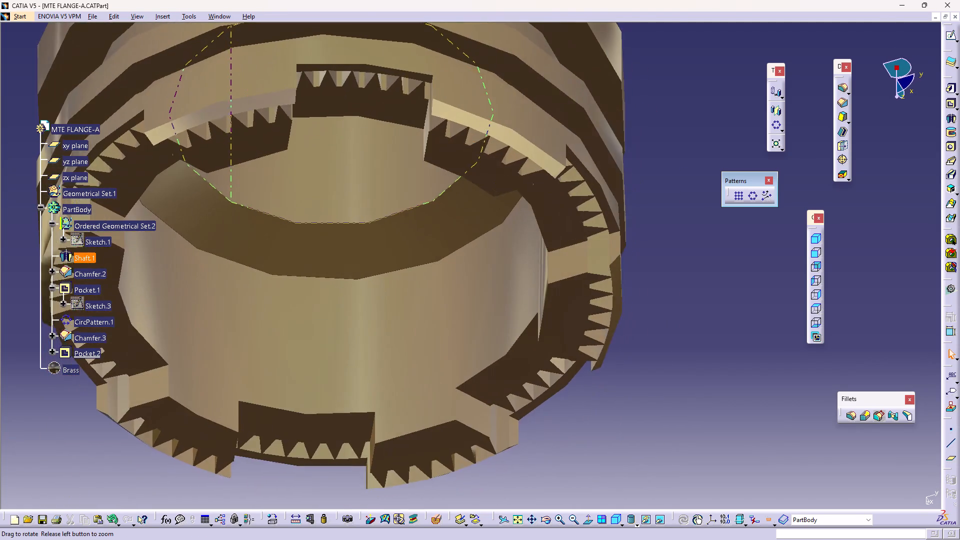
pyautogui.moveTo(518, 375); pyautogui.dragTo(518, 374, button='right')
pyautogui.moveTo(518, 375); pyautogui.dragTo(430, 435, button='middle')
pyautogui.rightClick(381, 335)
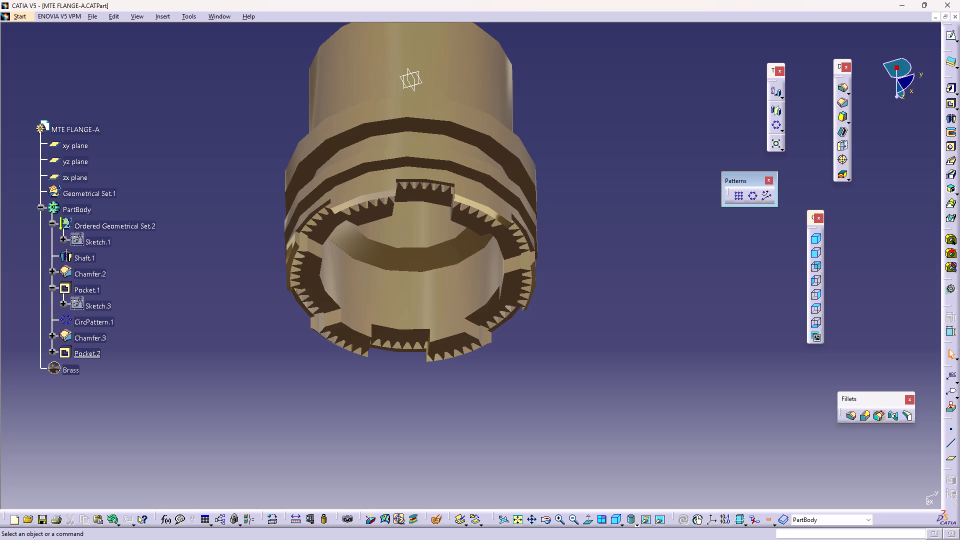
pyautogui.moveTo(517, 464); pyautogui.dragTo(689, 366, button='middle')
pyautogui.moveTo(517, 464); pyautogui.dragTo(689, 366, button='right')
pyautogui.moveTo(641, 367); pyautogui.dragTo(660, 441, button='middle')
pyautogui.rightClick(641, 367)
pyautogui.moveTo(834, 243); pyautogui.dragTo(798, 351, button='middle')
pyautogui.moveTo(826, 283); pyautogui.dragTo(798, 351, button='right')
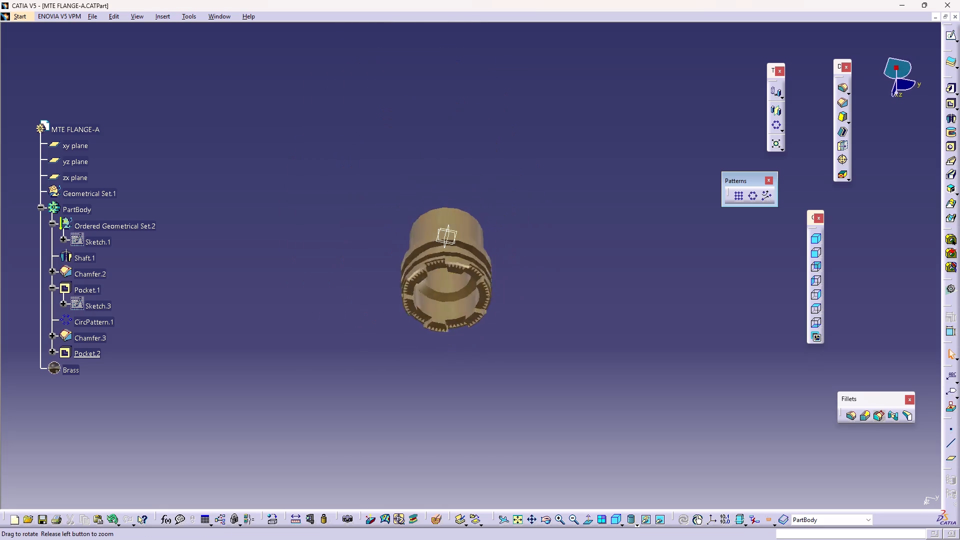
pyautogui.moveTo(798, 351); pyautogui.dragTo(805, 314, button='middle')
pyautogui.moveTo(798, 351); pyautogui.dragTo(805, 314, button='right')
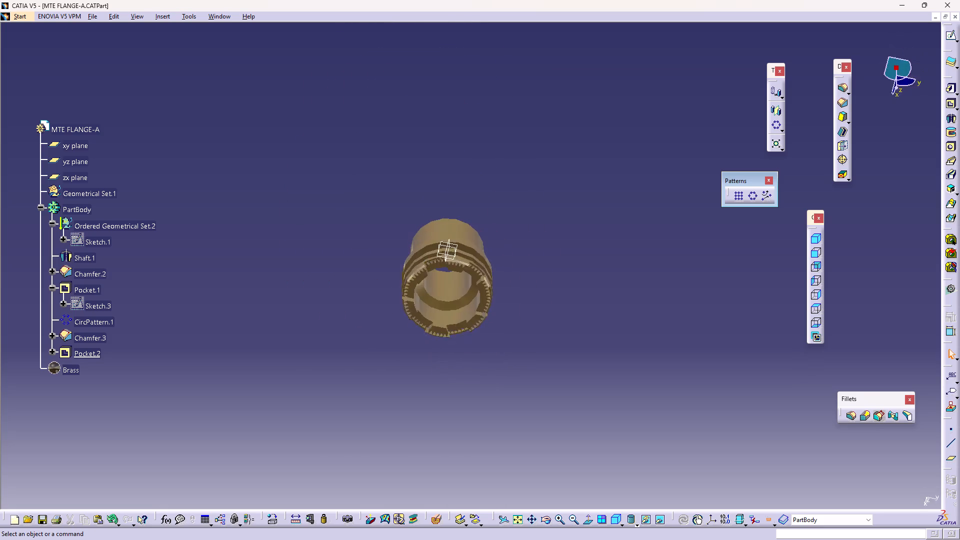
pyautogui.moveTo(805, 314); pyautogui.dragTo(897, 303, button='right')
pyautogui.moveTo(805, 314); pyautogui.dragTo(896, 303, button='middle')
pyautogui.moveTo(1, 402); pyautogui.dragTo(543, 415, button='middle')
pyautogui.moveTo(40, 410); pyautogui.dragTo(543, 415, button='right')
pyautogui.moveTo(402, 303); pyautogui.dragTo(708, 245, button='middle')
pyautogui.moveTo(402, 303); pyautogui.dragTo(708, 245, button='right')
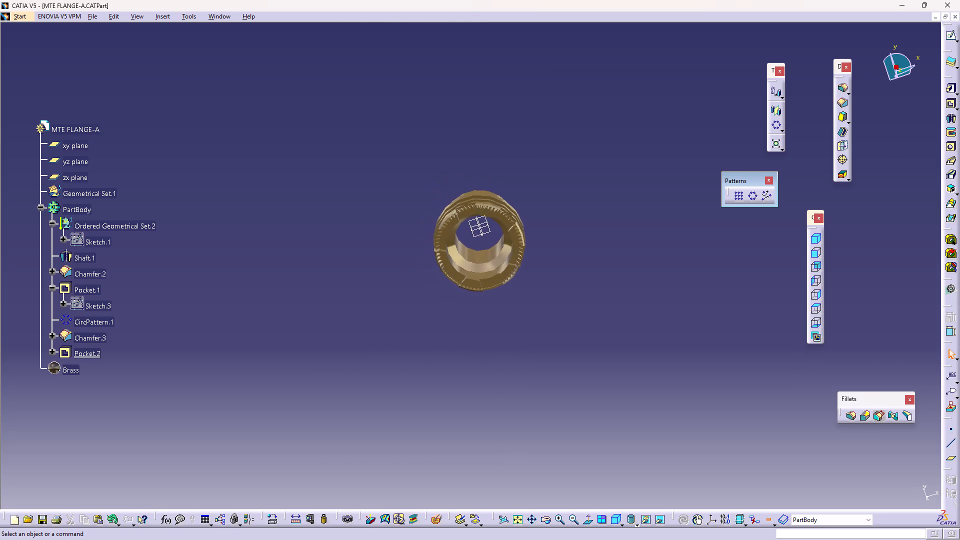
pyautogui.moveTo(708, 245); pyautogui.dragTo(712, 242, button='middle')
pyautogui.moveTo(708, 245); pyautogui.dragTo(712, 242, button='right')
pyautogui.moveTo(593, 341); pyautogui.dragTo(463, 1, button='middle')
pyautogui.moveTo(592, 344); pyautogui.dragTo(463, 0, button='right')
pyautogui.moveTo(620, 477); pyautogui.dragTo(630, 252, button='middle')
pyautogui.moveTo(620, 477); pyautogui.dragTo(614, 476, button='right')
pyautogui.moveTo(613, 273); pyautogui.dragTo(558, 451, button='middle')
pyautogui.moveTo(358, 416); pyautogui.dragTo(364, 350, button='middle')
pyautogui.moveTo(360, 415); pyautogui.dragTo(364, 350, button='right')
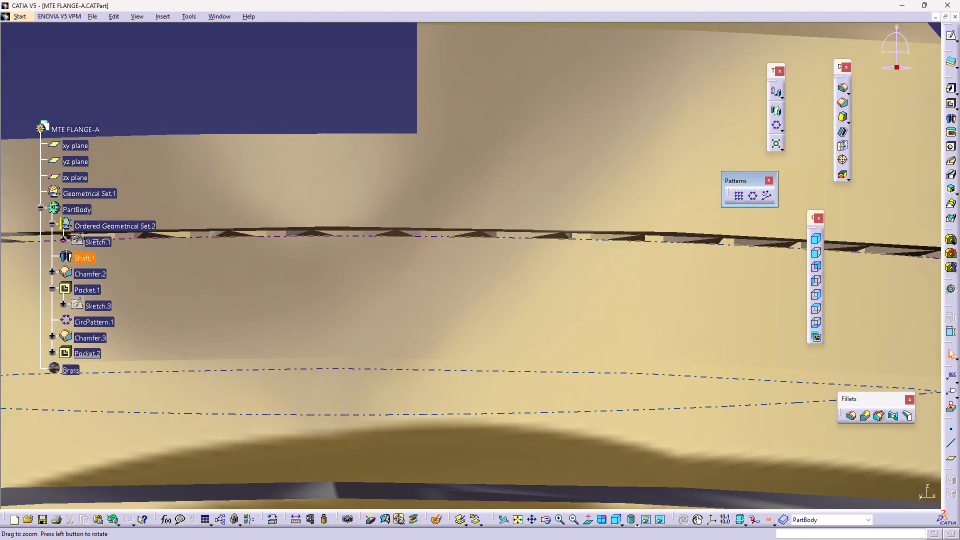
pyautogui.moveTo(364, 350); pyautogui.dragTo(384, 437, button='middle')
pyautogui.rightClick(364, 350)
pyautogui.moveTo(479, 233); pyautogui.dragTo(462, 365, button='middle')
pyautogui.moveTo(480, 237); pyautogui.dragTo(462, 365, button='right')
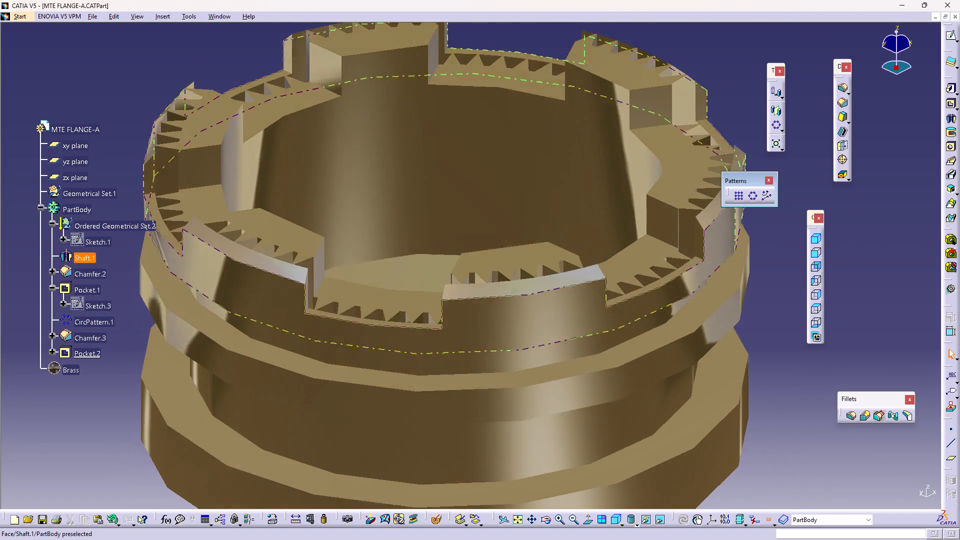
pyautogui.moveTo(462, 365); pyautogui.dragTo(452, 384, button='middle')
pyautogui.moveTo(462, 365); pyautogui.dragTo(452, 384, button='right')
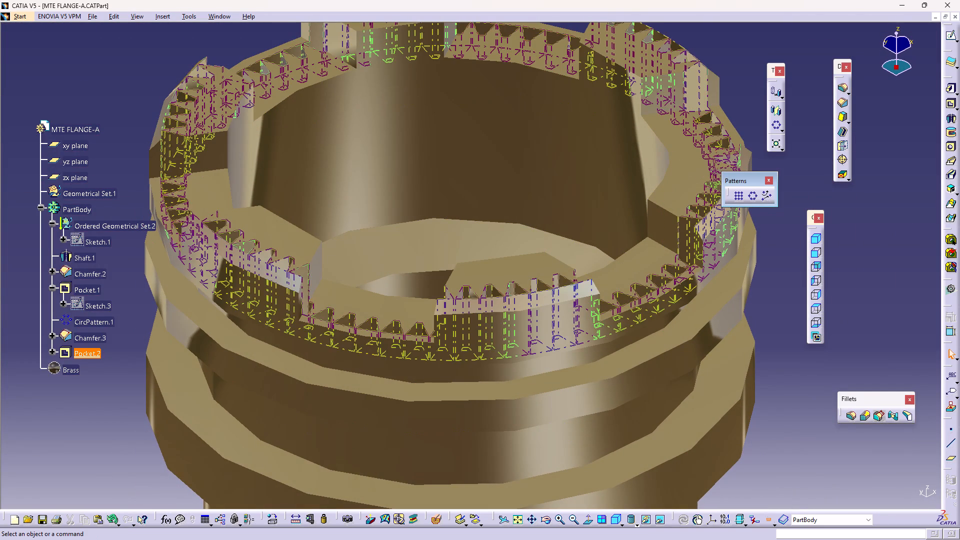
# Reopen the tooth pocket's sketch for editing, showing the dimensioned notch on the vertical axis close up.
pyautogui.doubleClick(91, 350)
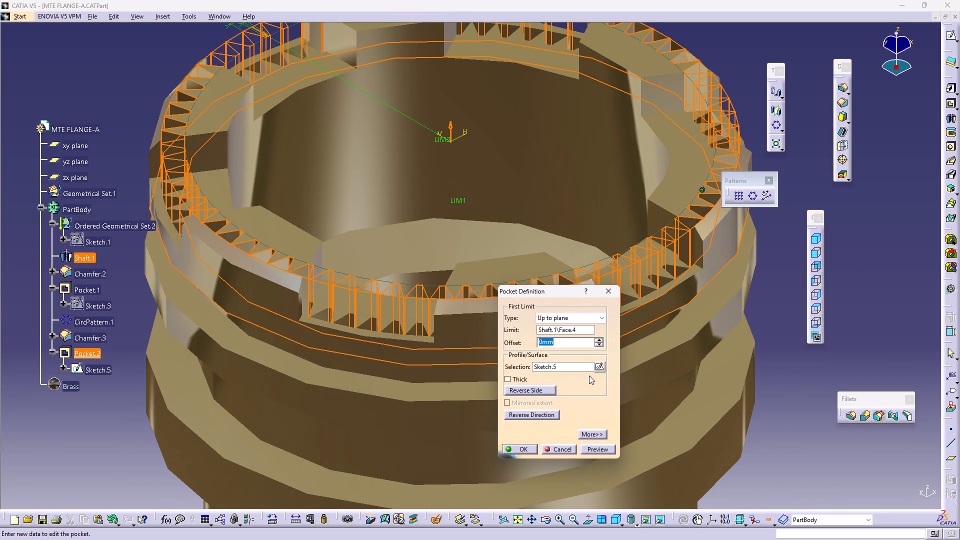
pyautogui.click(601, 368)
pyautogui.moveTo(665, 148); pyautogui.dragTo(663, 197, button='middle')
pyautogui.rightClick(665, 148)
pyautogui.moveTo(618, 166); pyautogui.dragTo(552, 276, button='middle')
pyautogui.rightClick(542, 407)
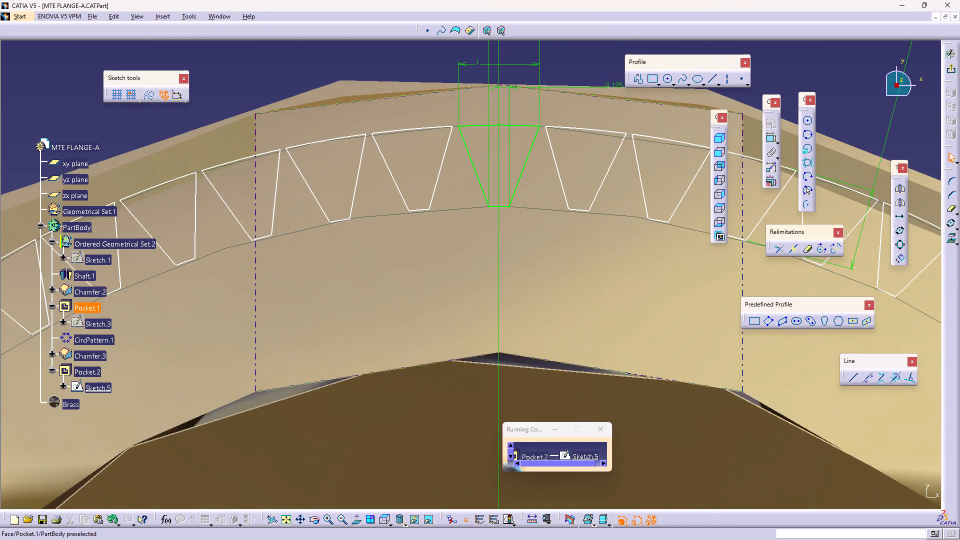
pyautogui.moveTo(544, 314); pyautogui.dragTo(496, 422, button='middle')
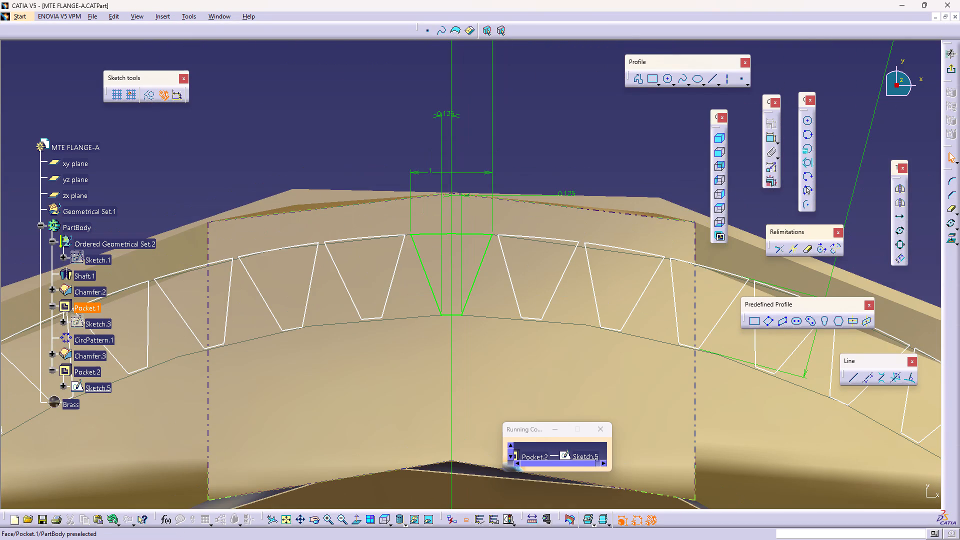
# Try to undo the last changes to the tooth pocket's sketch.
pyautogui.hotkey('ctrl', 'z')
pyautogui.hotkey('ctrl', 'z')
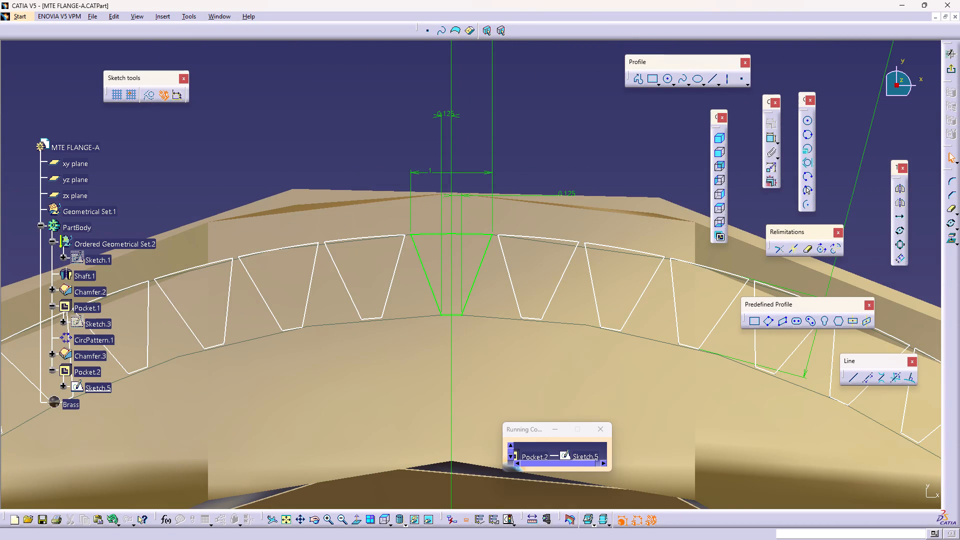
# Translate one duplicate of the dimensioned notch profile on the vertical axis outward by about 0.532 mm towards the rim.
pyautogui.moveTo(391, 141); pyautogui.dragTo(495, 361)
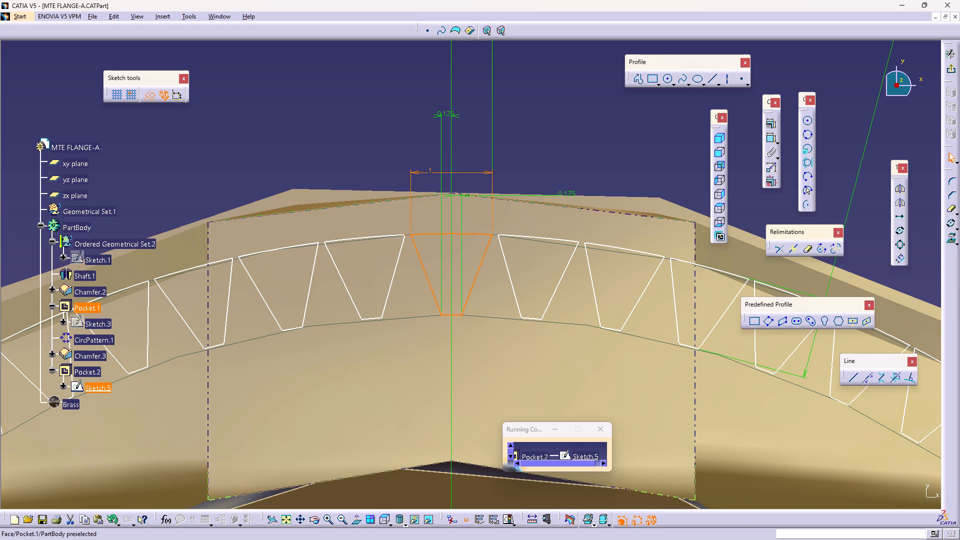
pyautogui.keyDown('ctrl'); pyautogui.click(406, 233); pyautogui.keyUp('ctrl')
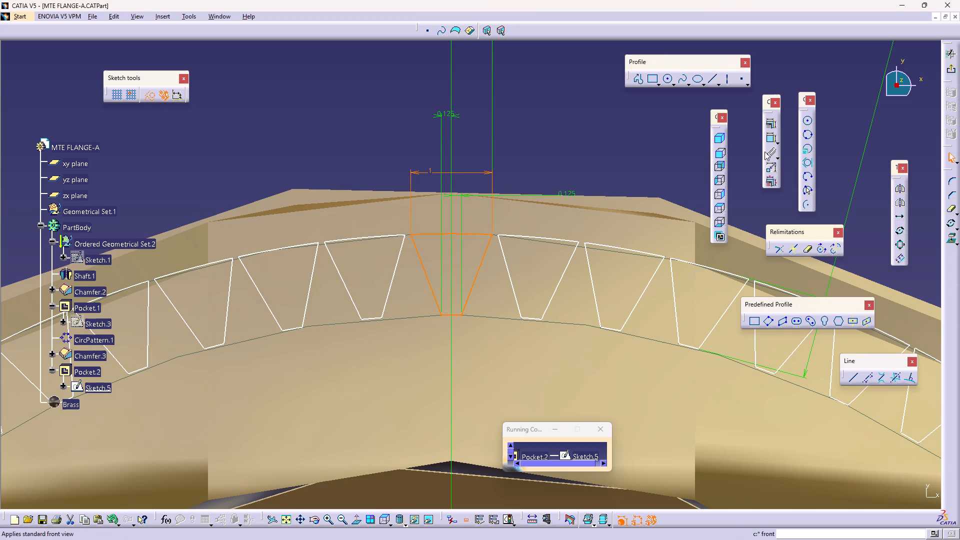
pyautogui.click(905, 217)
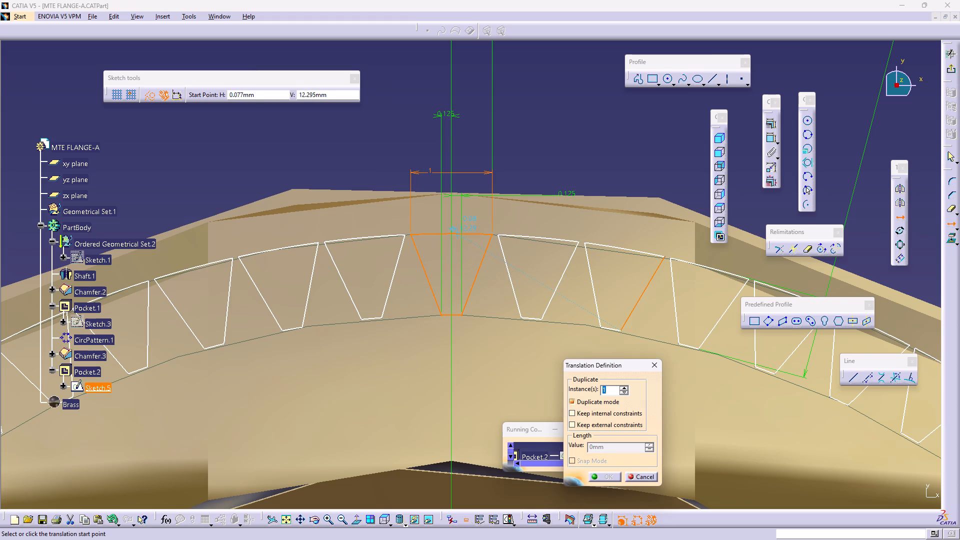
pyautogui.click(456, 233)
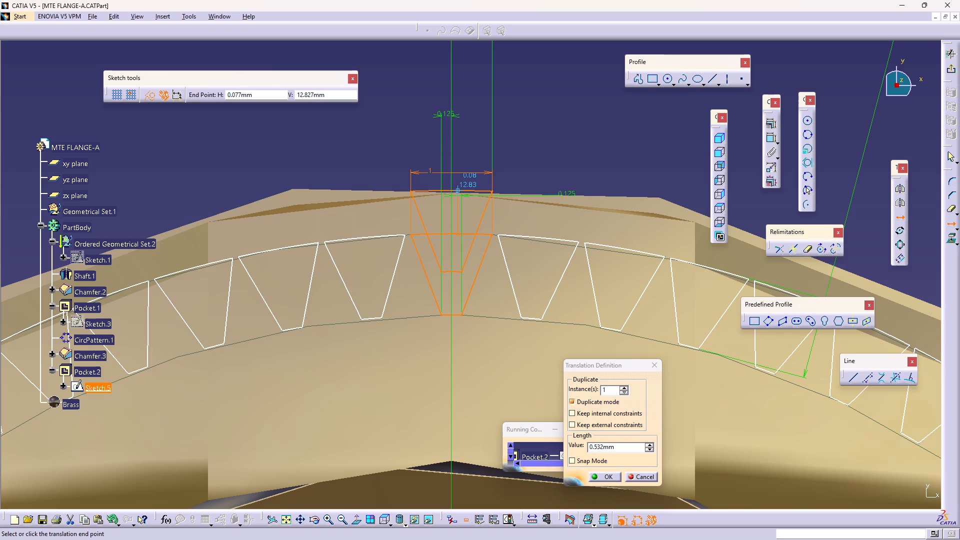
pyautogui.click(457, 190)
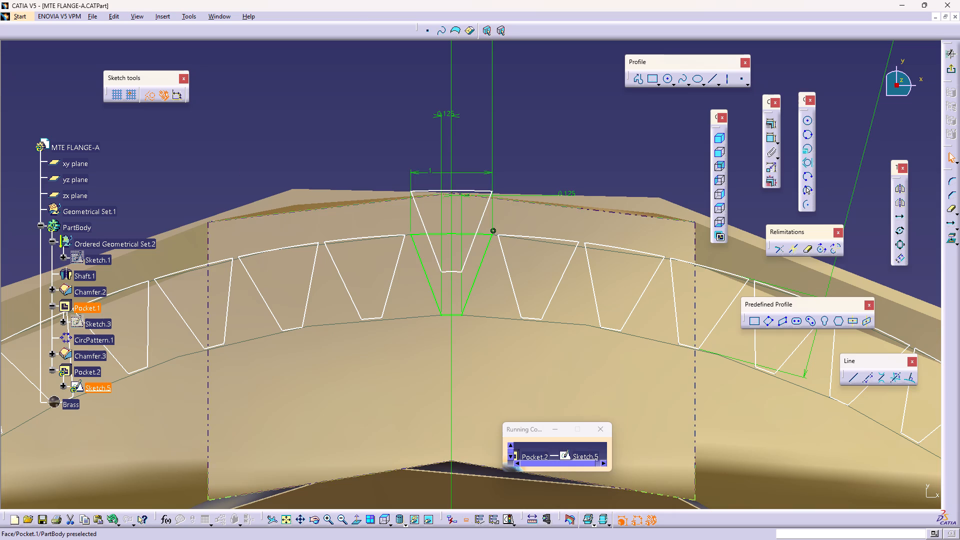
# Delete all the repeated notch profiles around the ring, keeping only the original and its translated copy on the vertical axis.
pyautogui.moveTo(525, 215); pyautogui.dragTo(439, 261, button='middle')
pyautogui.rightClick(413, 196)
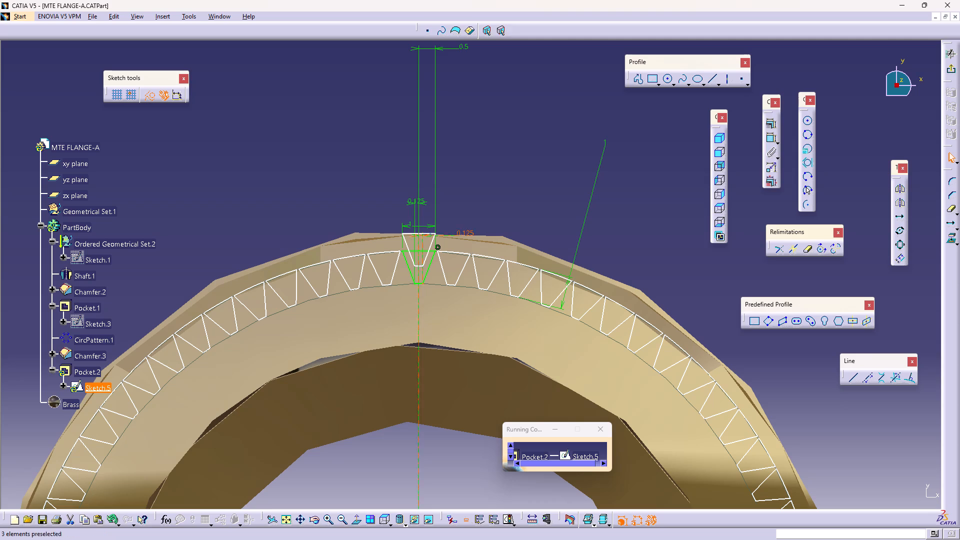
pyautogui.moveTo(445, 217); pyautogui.dragTo(446, 289)
pyautogui.moveTo(440, 218); pyautogui.dragTo(437, 249)
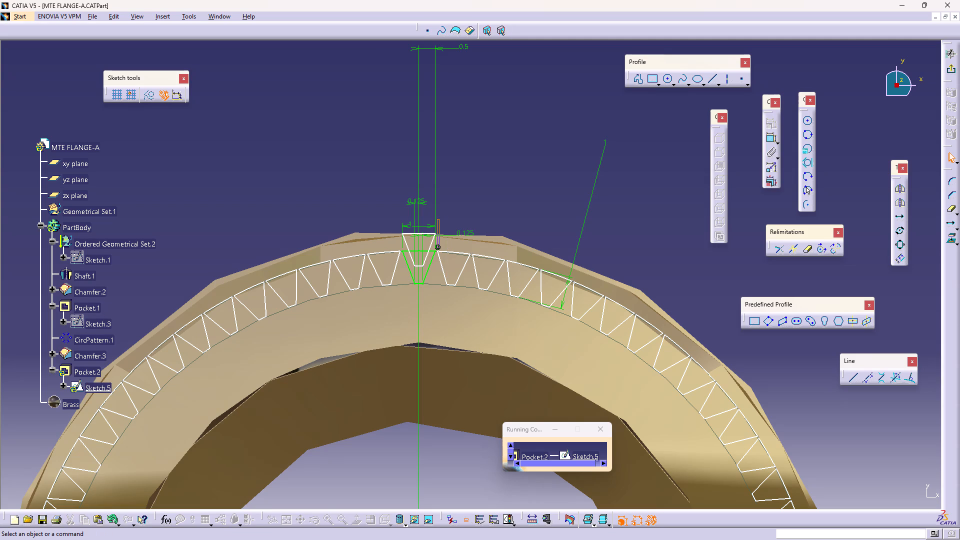
pyautogui.moveTo(437, 249); pyautogui.dragTo(439, 273)
pyautogui.moveTo(437, 223); pyautogui.dragTo(440, 242)
pyautogui.moveTo(440, 242); pyautogui.dragTo(677, 362)
pyautogui.press('Delete')
pyautogui.moveTo(505, 311); pyautogui.dragTo(513, 246, button='middle')
pyautogui.rightClick(505, 311)
pyautogui.moveTo(464, 287); pyautogui.dragTo(639, 314, button='middle')
pyautogui.rightClick(625, 235)
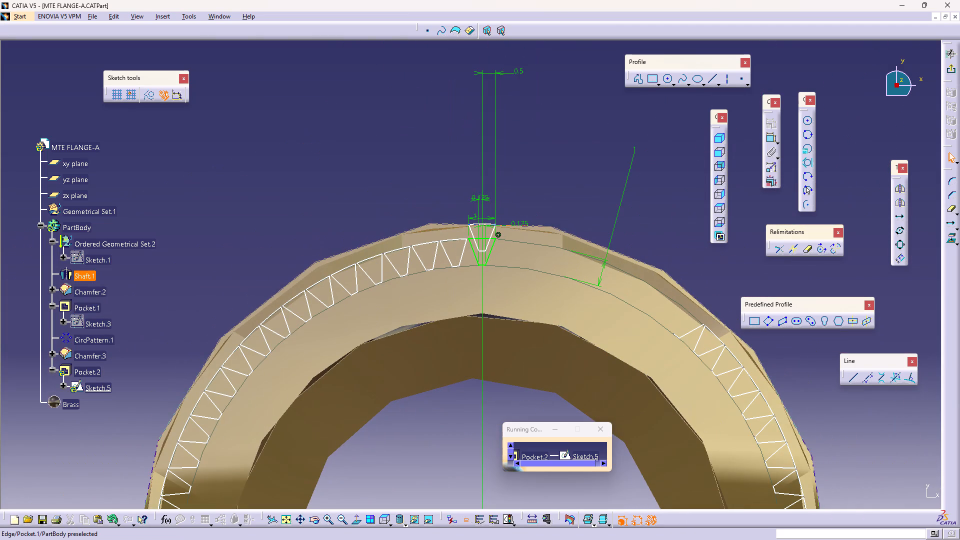
pyautogui.moveTo(464, 197); pyautogui.dragTo(328, 331)
pyautogui.press('Delete')
pyautogui.moveTo(395, 310); pyautogui.dragTo(471, 226, button='middle')
pyautogui.rightClick(471, 226)
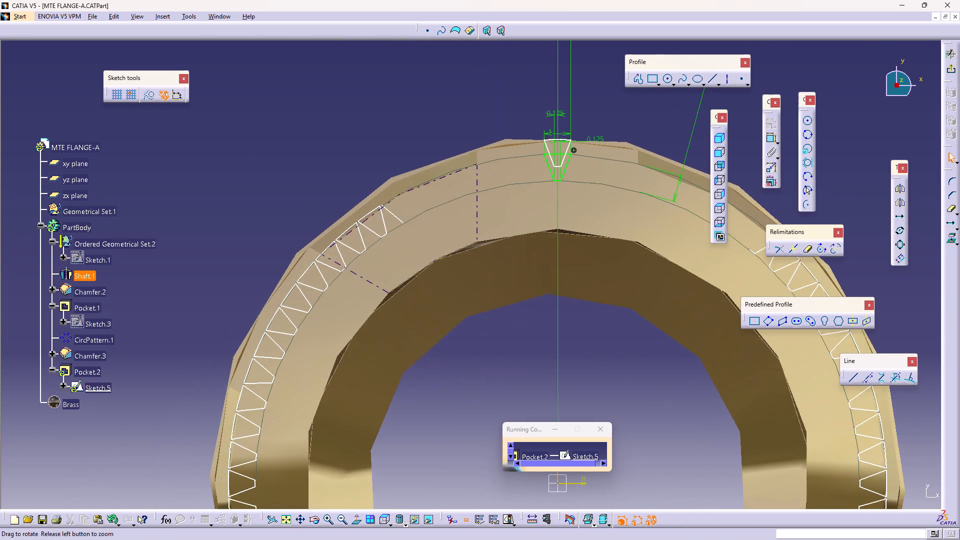
pyautogui.moveTo(471, 226); pyautogui.dragTo(466, 309, button='middle')
pyautogui.moveTo(471, 316); pyautogui.dragTo(457, 260, button='middle')
pyautogui.moveTo(357, 201); pyautogui.dragTo(576, 225)
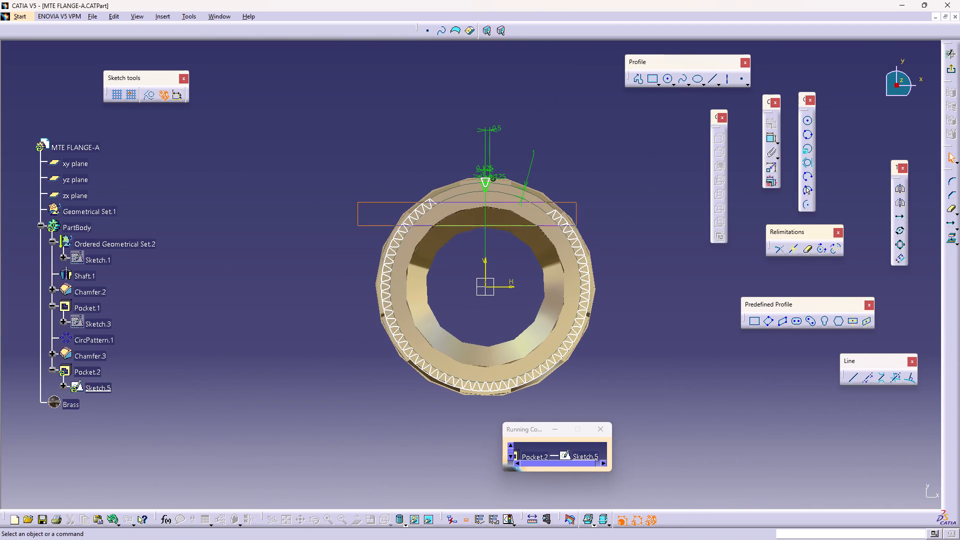
pyautogui.moveTo(576, 225); pyautogui.dragTo(601, 403)
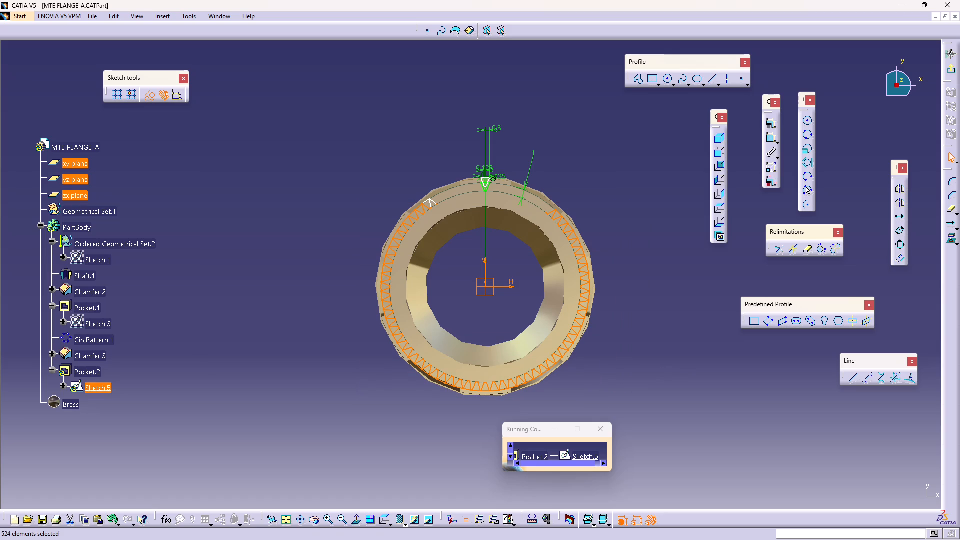
pyautogui.press('Delete')
# Delete the arcs and slanted sides of the original inner notch, keeping the translated copy at the rim.
pyautogui.rightClick(568, 314)
pyautogui.moveTo(568, 314); pyautogui.dragTo(568, 259, button='middle')
pyautogui.click(613, 245)
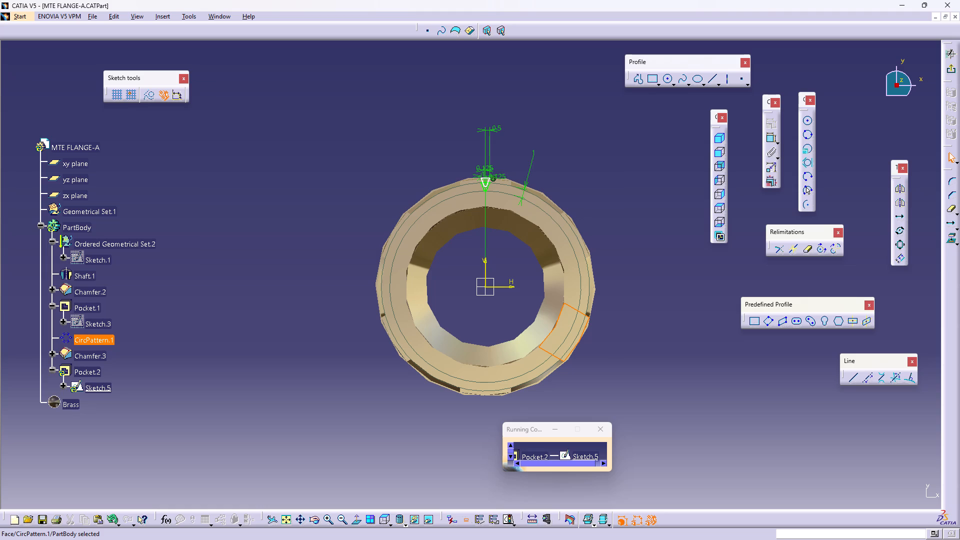
pyautogui.moveTo(625, 259); pyautogui.dragTo(622, 177, button='middle')
pyautogui.rightClick(625, 259)
pyautogui.moveTo(613, 181); pyautogui.dragTo(557, 312, button='middle')
pyautogui.rightClick(559, 384)
pyautogui.moveTo(543, 293); pyautogui.dragTo(538, 423, button='middle')
pyautogui.click(444, 239)
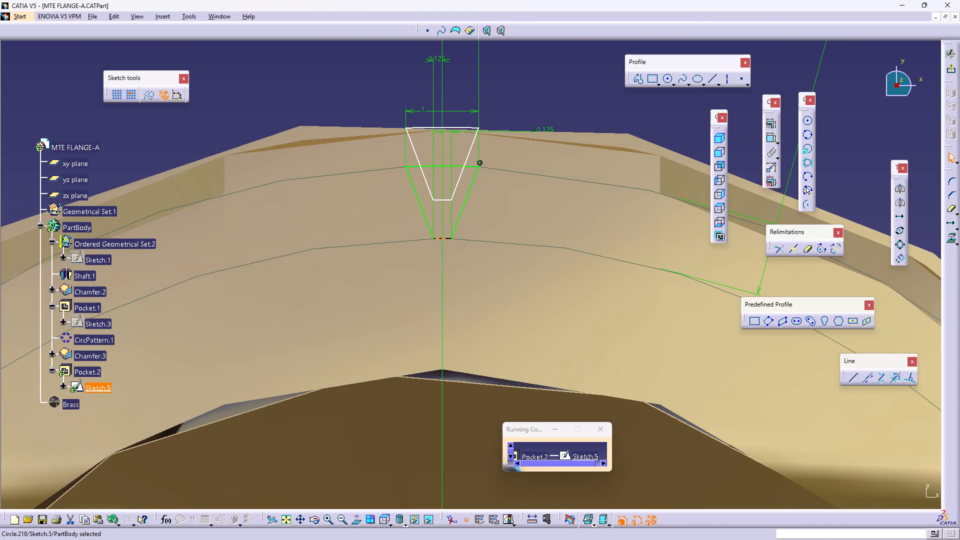
pyautogui.press('Delete')
pyautogui.click(464, 203)
pyautogui.press('Delete')
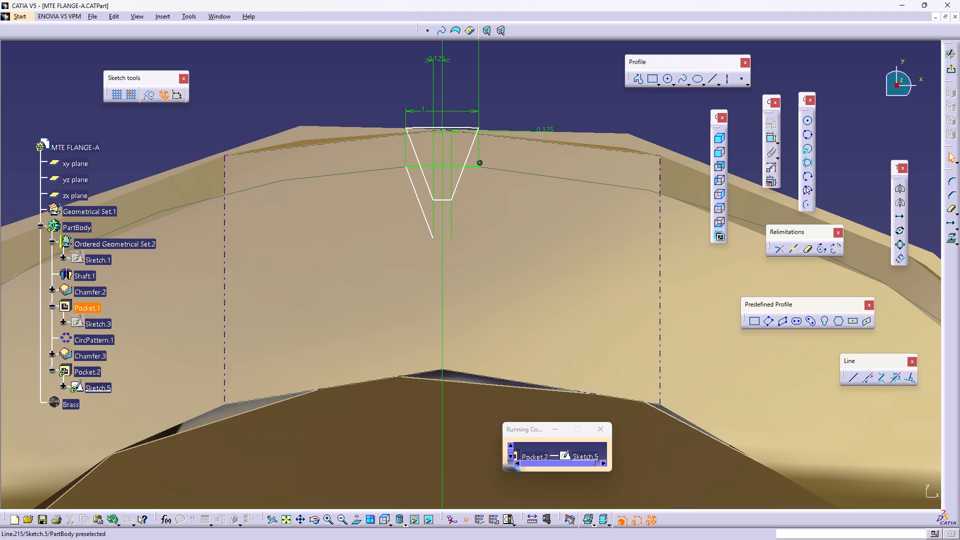
pyautogui.click(422, 208)
pyautogui.press('Delete')
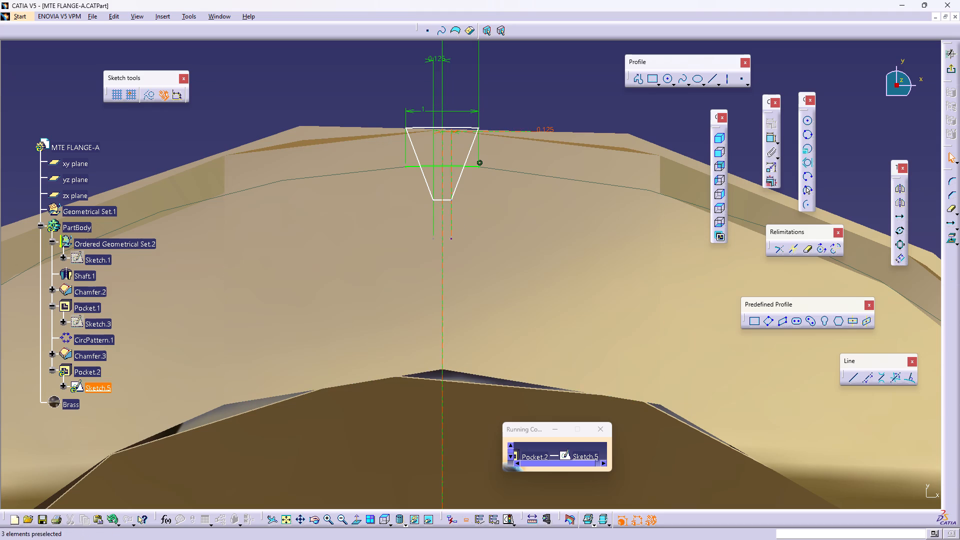
pyautogui.click(470, 166)
pyautogui.press('Delete')
# Delete the leftover endpoints and dimensions of the removed inner notch, leaving only the outer notch profile.
pyautogui.moveTo(523, 229); pyautogui.dragTo(527, 241, button='middle')
pyautogui.rightClick(523, 229)
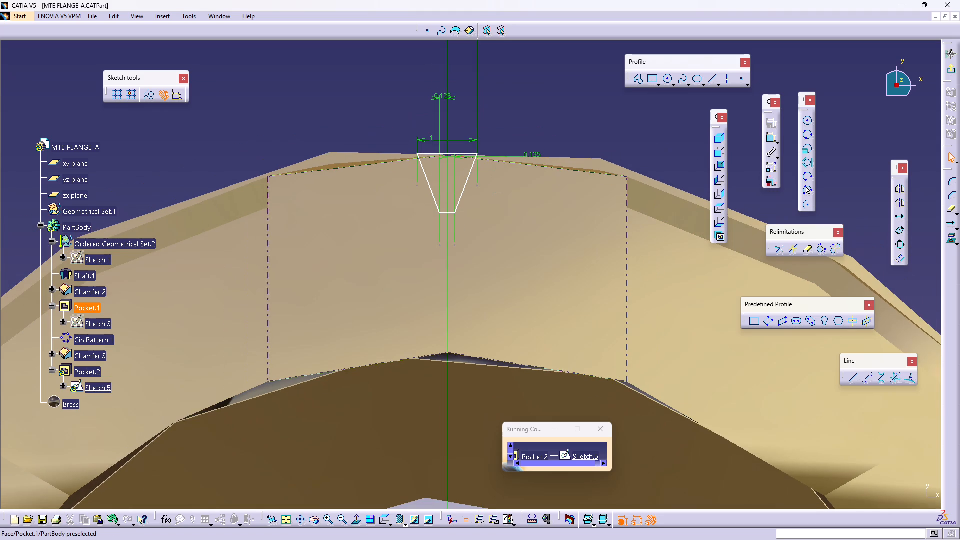
pyautogui.click(477, 183)
pyautogui.press('Delete')
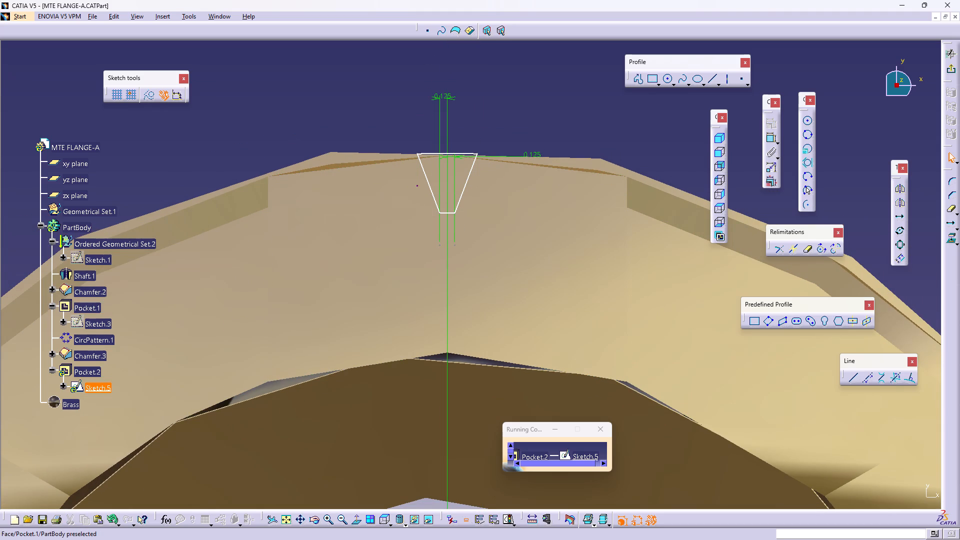
pyautogui.click(417, 185)
pyautogui.press('Delete')
pyautogui.click(440, 247)
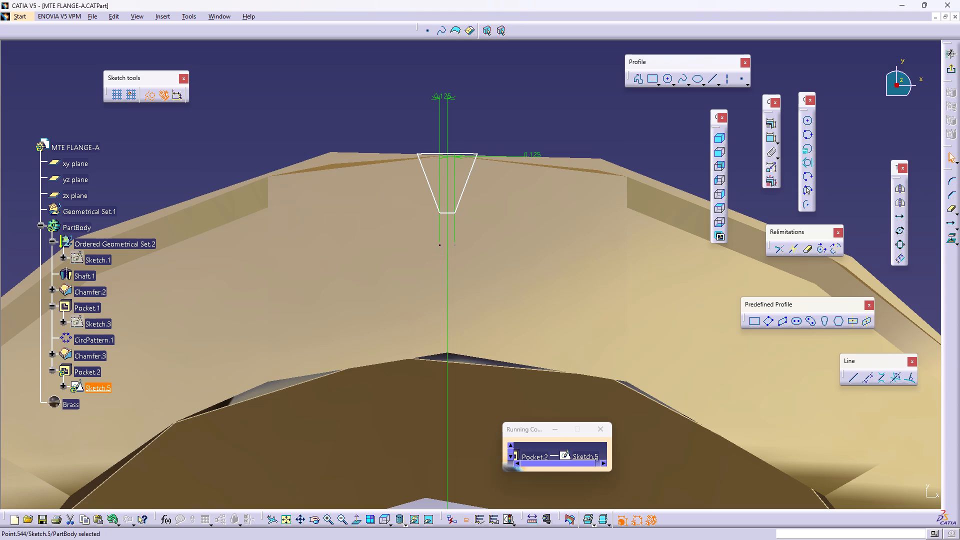
pyautogui.click(437, 246)
pyautogui.press('Delete')
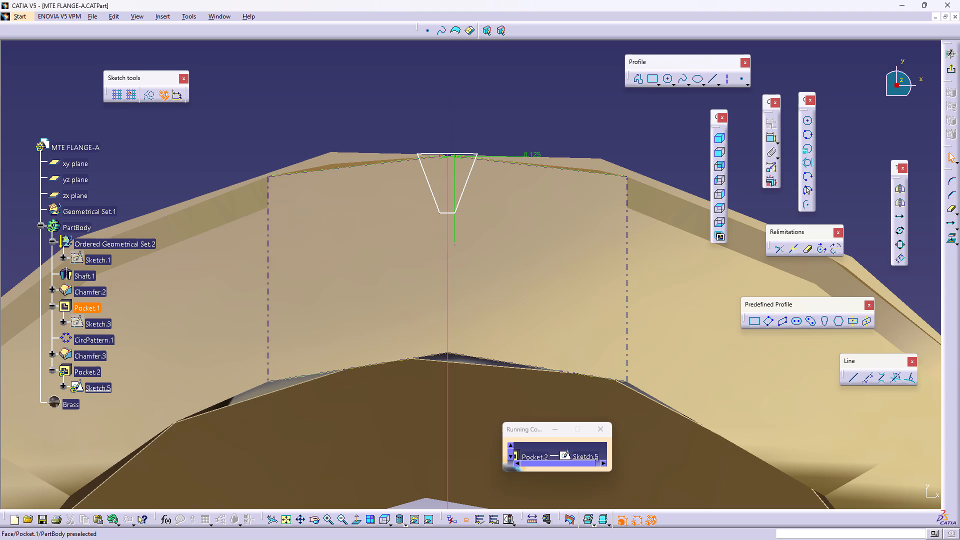
pyautogui.click(456, 245)
pyautogui.press('Delete')
pyautogui.click(455, 246)
pyautogui.press('Delete')
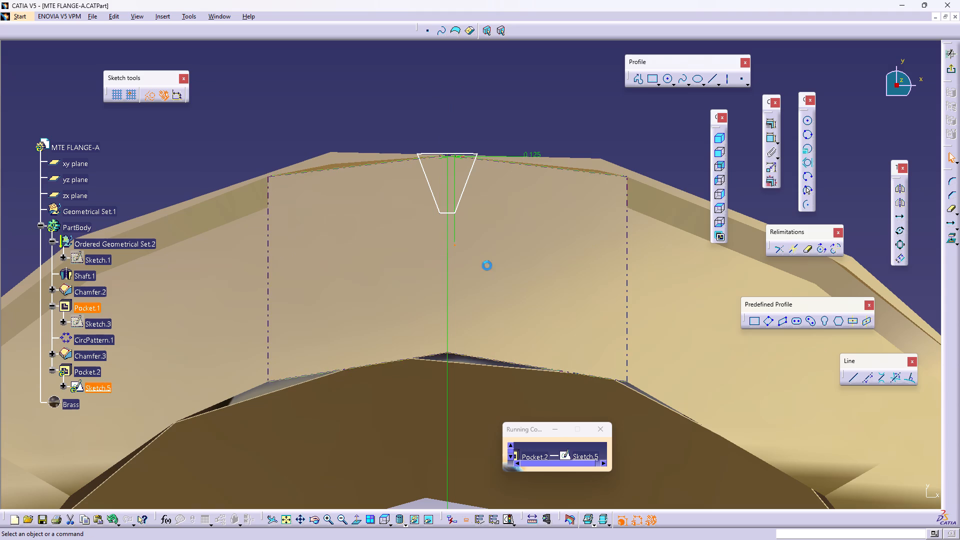
# Rotate the outer notch profile about the sketch origin in duplicate mode with 71 instances at 5 deg.
pyautogui.moveTo(486, 276); pyautogui.dragTo(502, 349, button='middle')
pyautogui.rightClick(486, 276)
pyautogui.moveTo(532, 185); pyautogui.dragTo(440, 269)
pyautogui.click(898, 231)
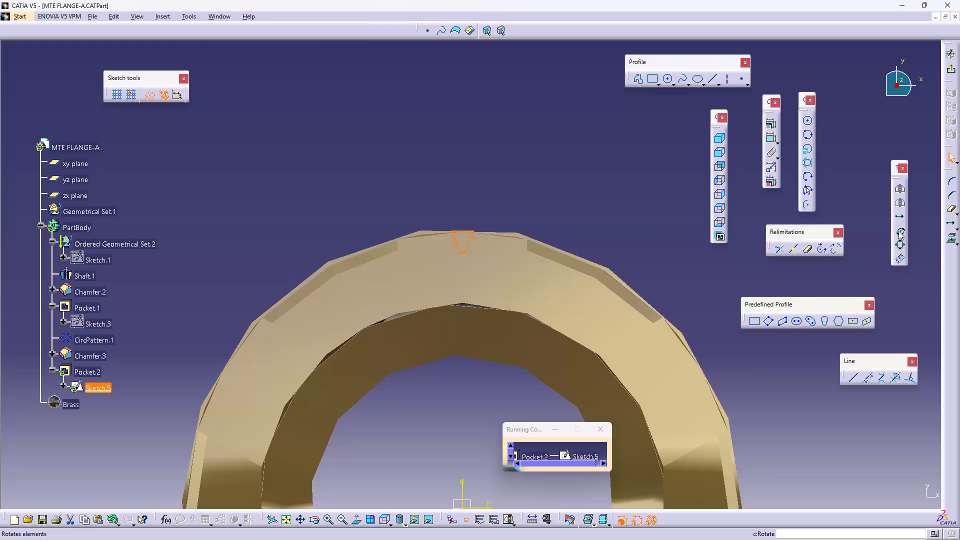
pyautogui.moveTo(479, 374); pyautogui.dragTo(460, 179, button='middle')
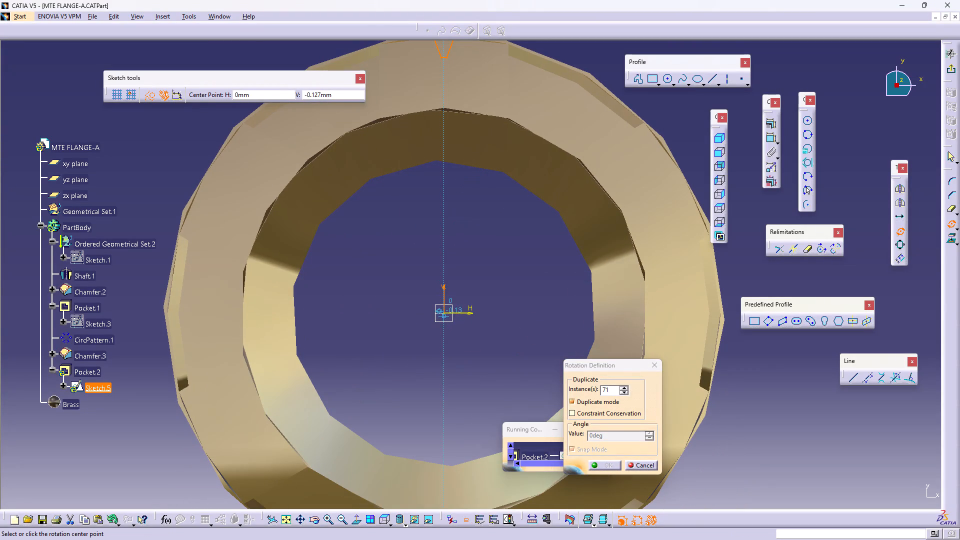
pyautogui.click(444, 314)
pyautogui.moveTo(462, 223); pyautogui.dragTo(474, 327, button='middle')
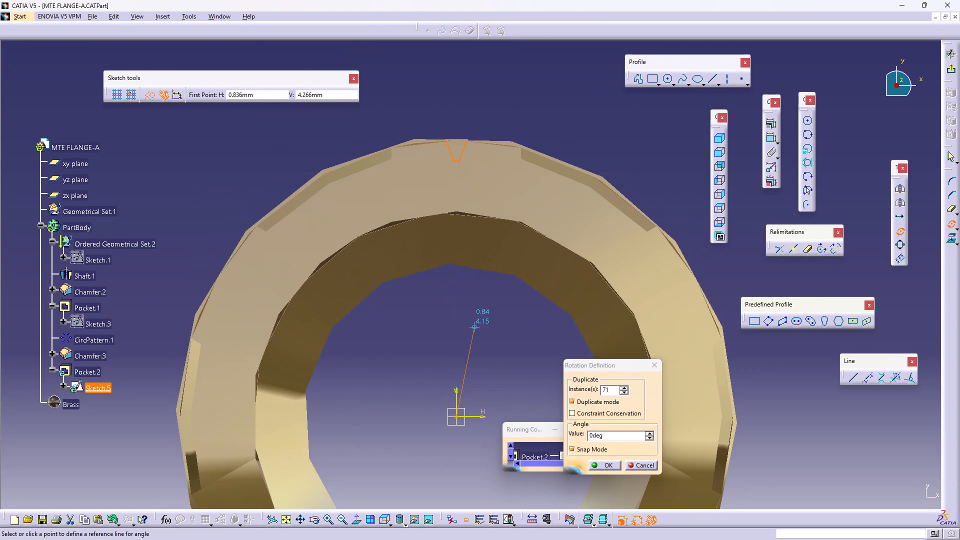
pyautogui.click(446, 140)
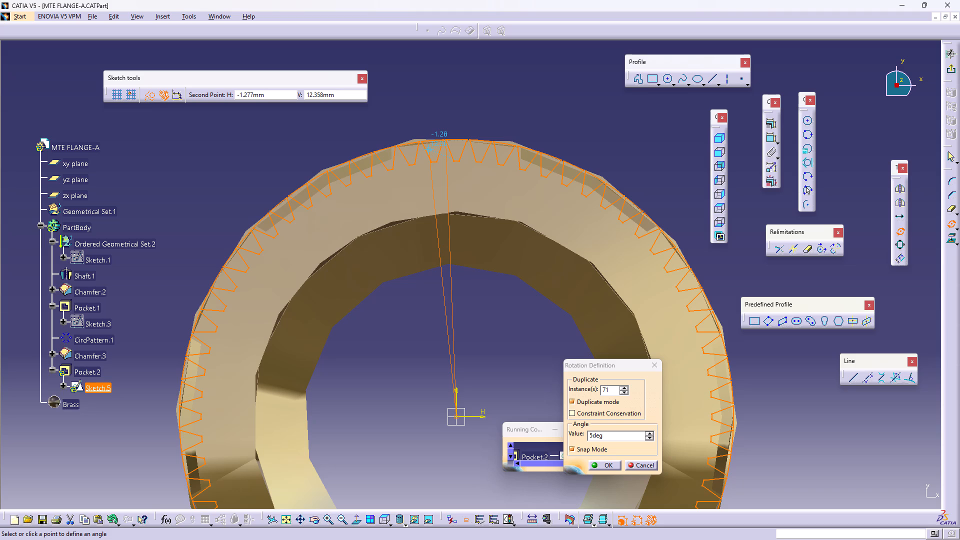
pyautogui.click(427, 150)
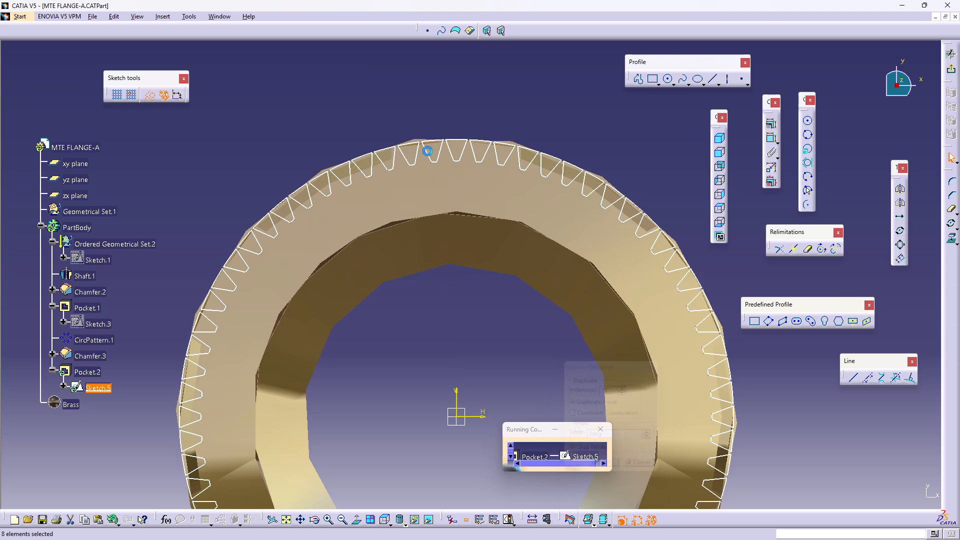
# Exit the sketch, then preview and apply the tooth pocket with the notches at the rim's outer edge.
pyautogui.click(950, 67)
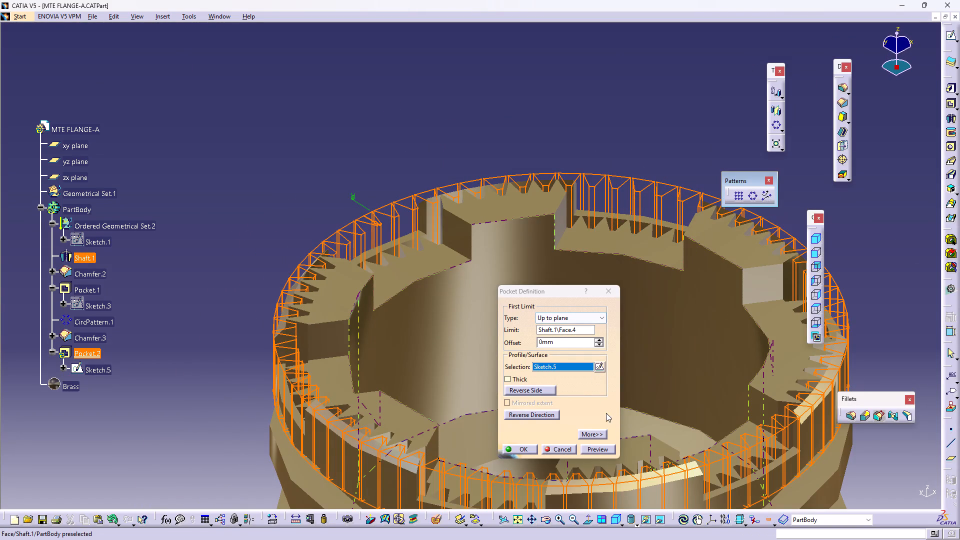
pyautogui.click(601, 443)
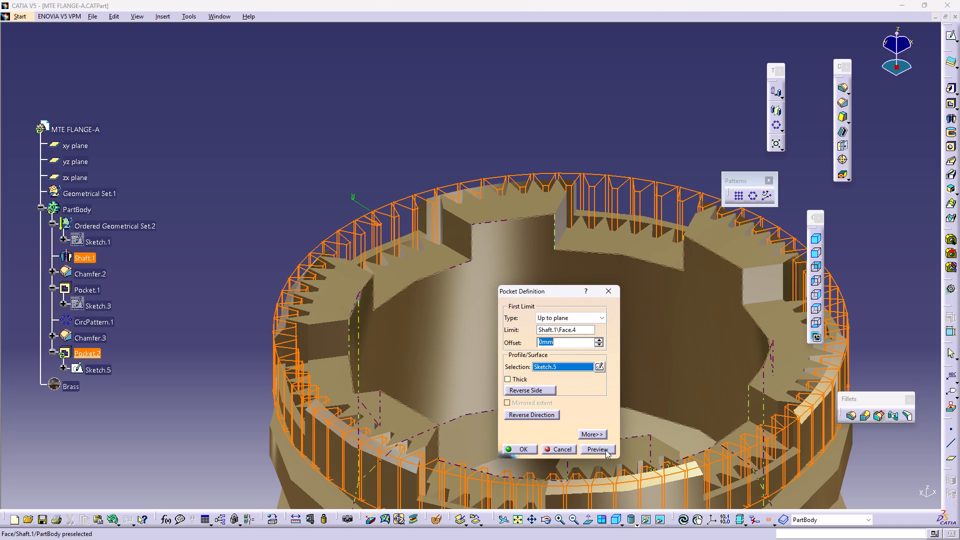
pyautogui.click(606, 450)
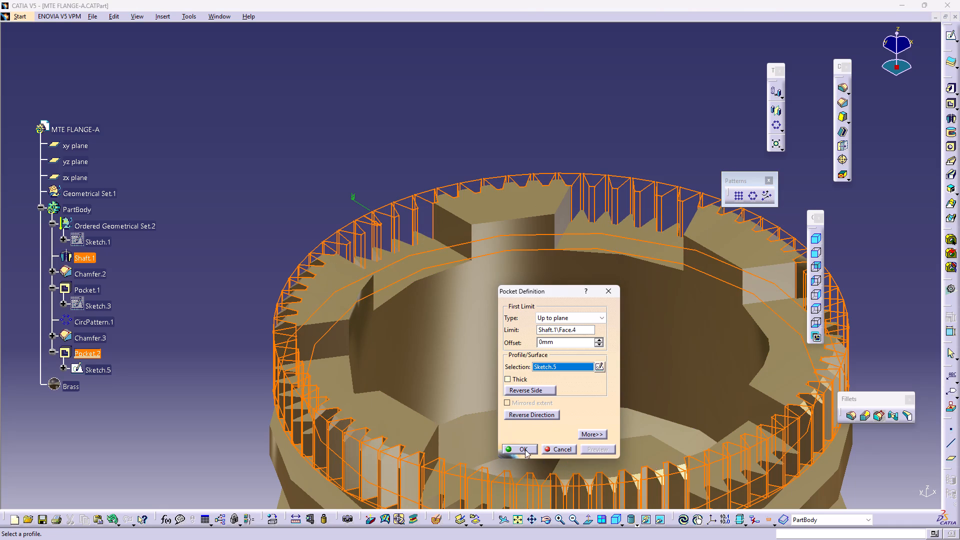
pyautogui.click(525, 449)
# Examine the recut teeth around the flange rim from above, the side and the opposite end.
pyautogui.moveTo(565, 284); pyautogui.dragTo(742, 401, button='middle')
pyautogui.moveTo(565, 284); pyautogui.dragTo(742, 407, button='right')
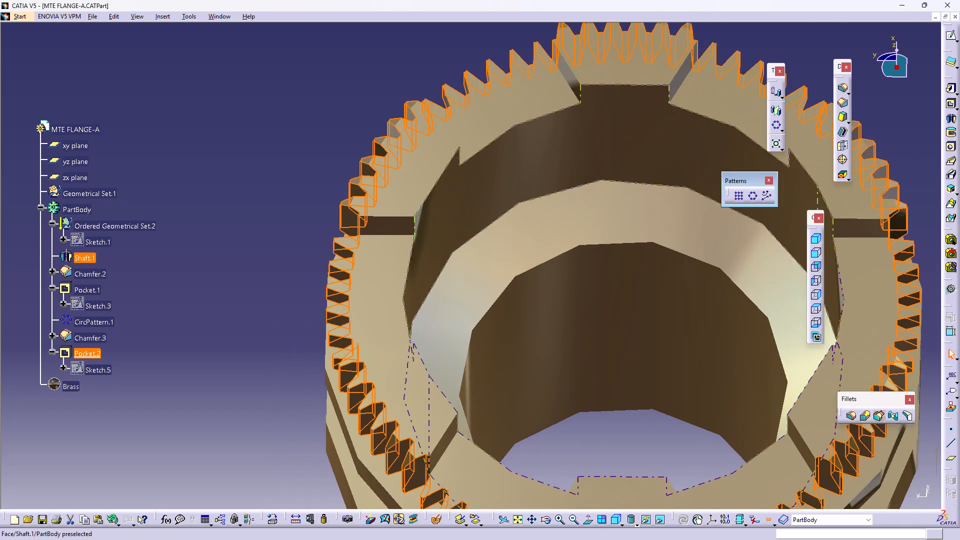
pyautogui.moveTo(645, 213); pyautogui.dragTo(832, 253, button='middle')
pyautogui.moveTo(646, 213); pyautogui.dragTo(832, 253, button='right')
pyautogui.moveTo(669, 241); pyautogui.dragTo(678, 274, button='middle')
pyautogui.rightClick(670, 206)
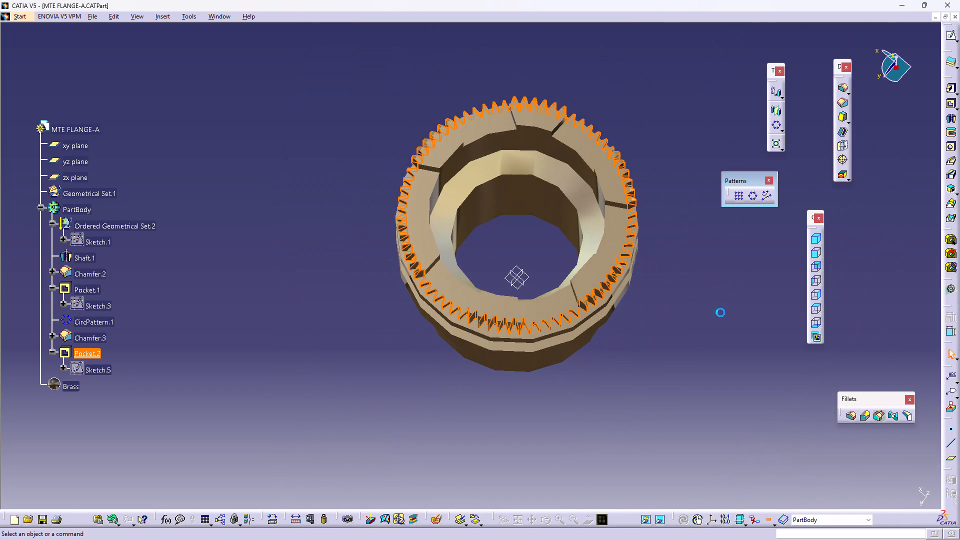
pyautogui.doubleClick(720, 312)
pyautogui.moveTo(698, 398); pyautogui.dragTo(637, 74, button='middle')
pyautogui.moveTo(698, 398); pyautogui.dragTo(637, 74, button='right')
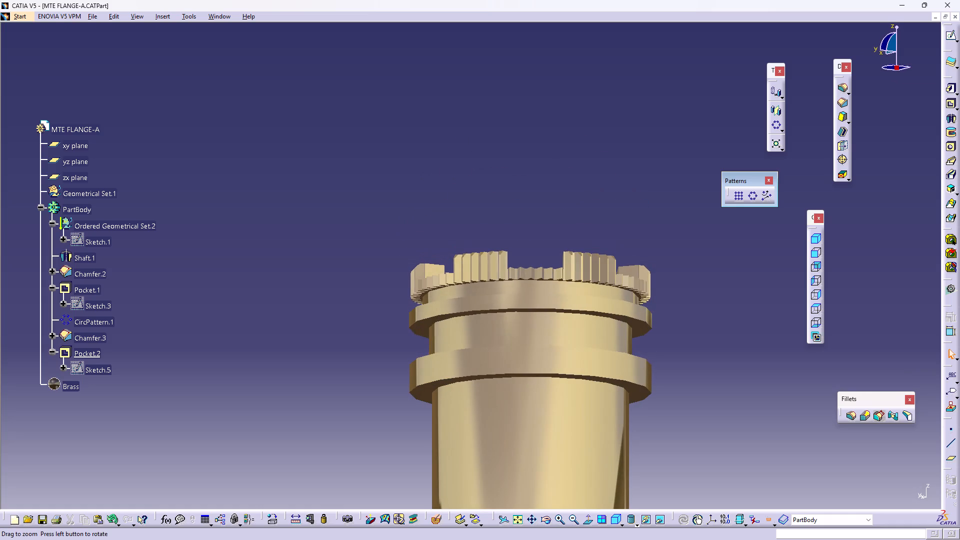
pyautogui.moveTo(542, 434); pyautogui.dragTo(552, 261, button='middle')
pyautogui.moveTo(543, 434); pyautogui.dragTo(553, 255, button='right')
pyautogui.moveTo(465, 330); pyautogui.dragTo(525, 349, button='middle')
pyautogui.moveTo(463, 340); pyautogui.dragTo(525, 349, button='right')
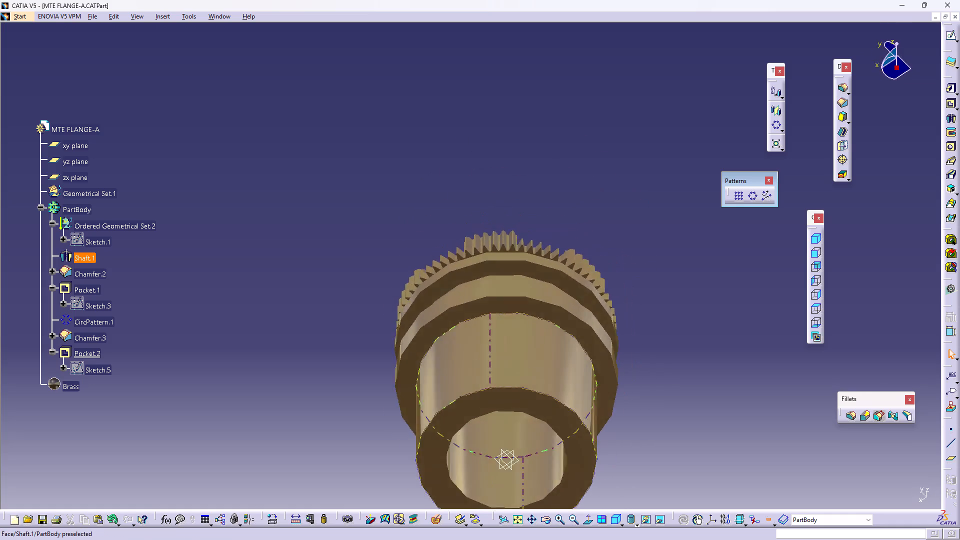
pyautogui.moveTo(525, 349); pyautogui.dragTo(662, 292, button='right')
pyautogui.moveTo(525, 349); pyautogui.dragTo(662, 292, button='middle')
pyautogui.moveTo(725, 426); pyautogui.dragTo(596, 476, button='middle')
pyautogui.moveTo(721, 431); pyautogui.dragTo(596, 476, button='right')
pyautogui.moveTo(542, 473); pyautogui.dragTo(536, 466, button='middle')
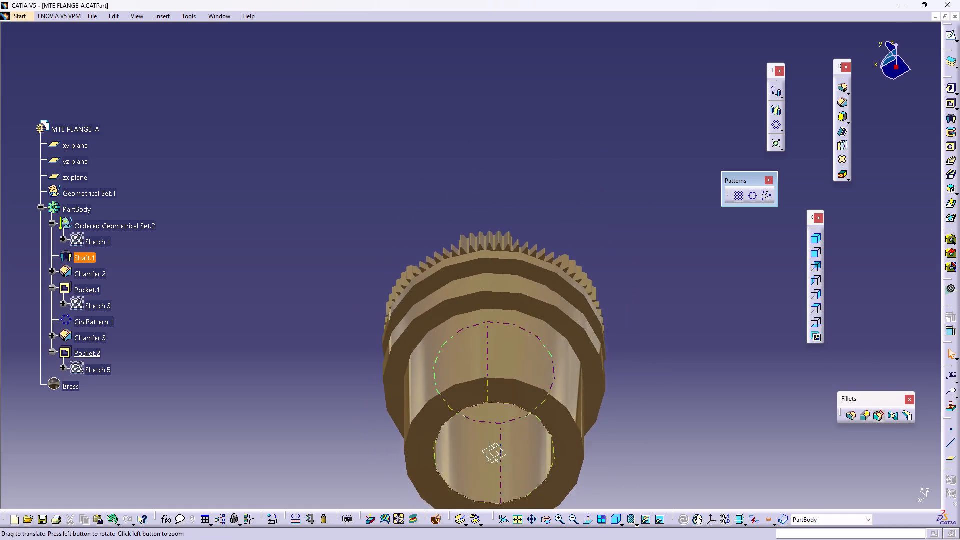
pyautogui.moveTo(536, 466); pyautogui.dragTo(668, 204, button='middle')
pyautogui.moveTo(516, 438); pyautogui.dragTo(668, 204, button='right')
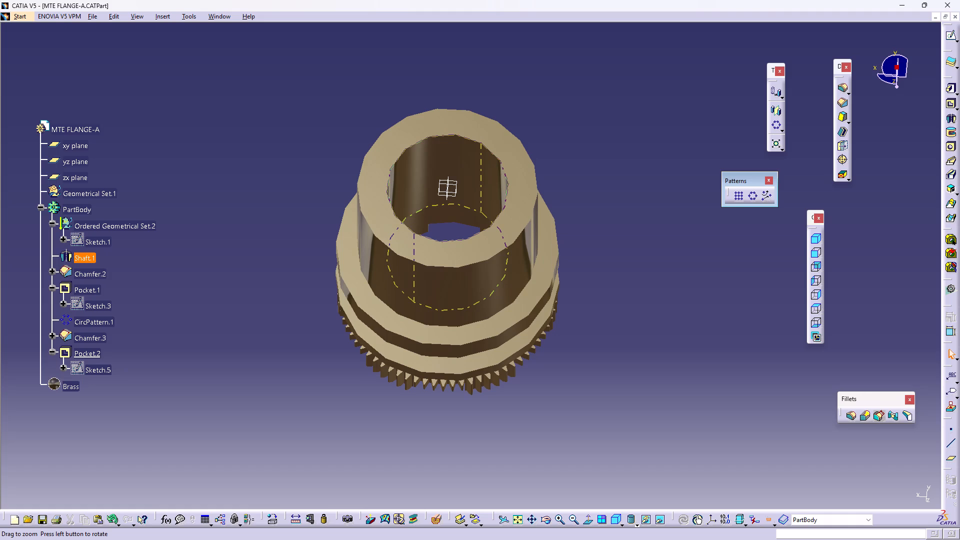
# Examine the tooth notches and wide slots on the toothed end of the flange up close from several angles.
pyautogui.moveTo(582, 340); pyautogui.dragTo(504, 82, button='middle')
pyautogui.moveTo(583, 341); pyautogui.dragTo(504, 80, button='right')
pyautogui.moveTo(566, 288); pyautogui.dragTo(566, 289, button='middle')
pyautogui.rightClick(566, 288)
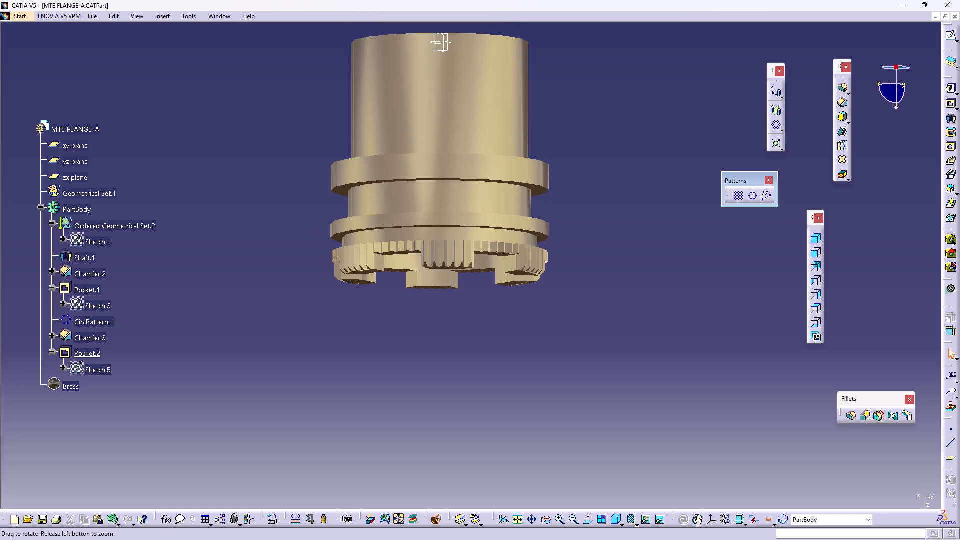
pyautogui.moveTo(566, 289); pyautogui.dragTo(588, 199, button='middle')
pyautogui.moveTo(500, 327); pyautogui.dragTo(513, 176, button='middle')
pyautogui.moveTo(503, 325); pyautogui.dragTo(514, 148, button='right')
pyautogui.rightClick(515, 148)
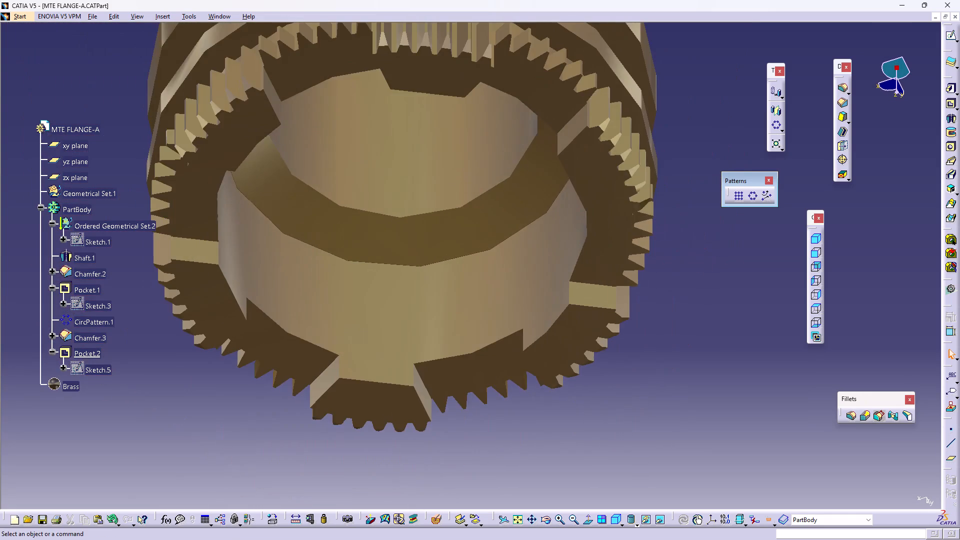
pyautogui.moveTo(513, 176); pyautogui.dragTo(512, 180, button='middle')
pyautogui.moveTo(589, 206); pyautogui.dragTo(452, 344, button='middle')
pyautogui.moveTo(554, 303); pyautogui.dragTo(431, 234, button='middle')
pyautogui.moveTo(535, 307); pyautogui.dragTo(432, 234, button='right')
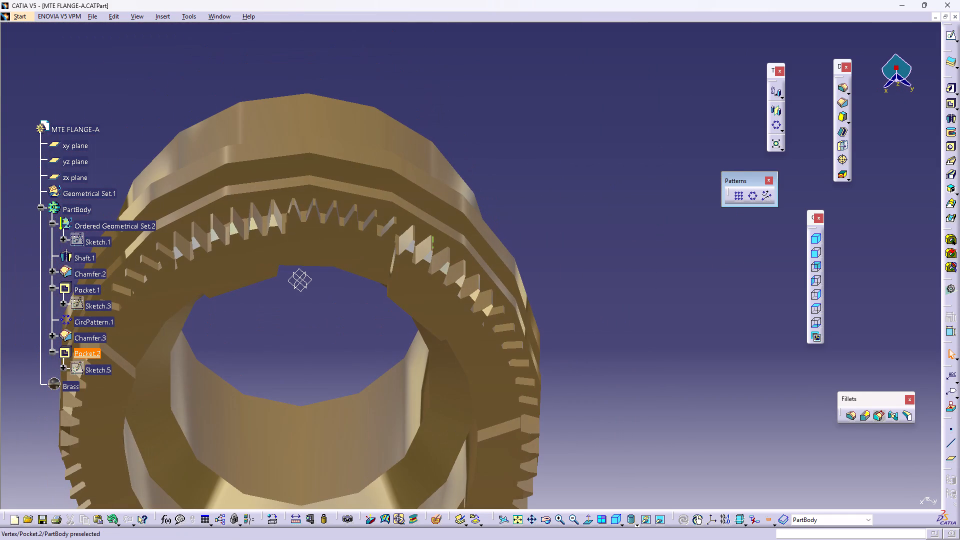
pyautogui.doubleClick(559, 186)
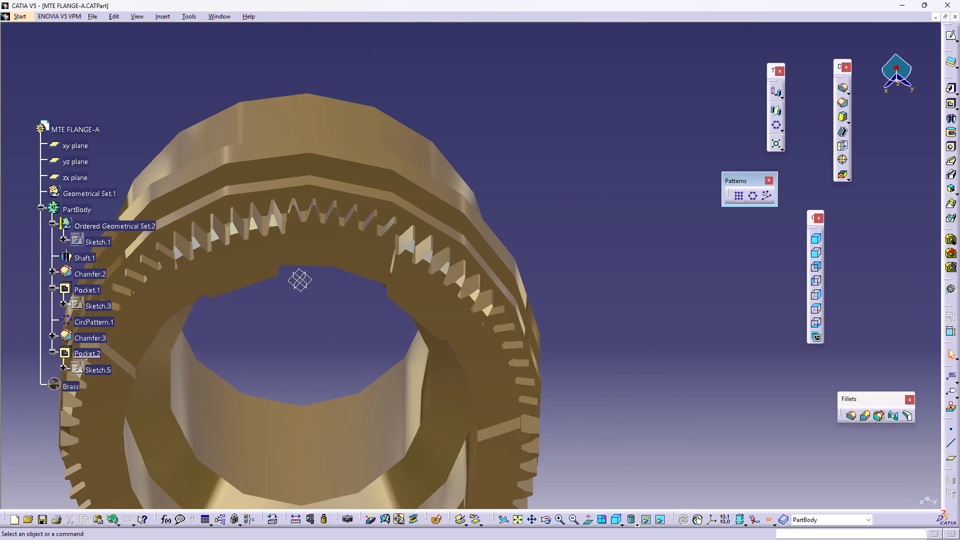
pyautogui.moveTo(623, 385); pyautogui.dragTo(470, 284, button='middle')
pyautogui.moveTo(623, 385); pyautogui.dragTo(472, 320, button='right')
pyautogui.rightClick(471, 319)
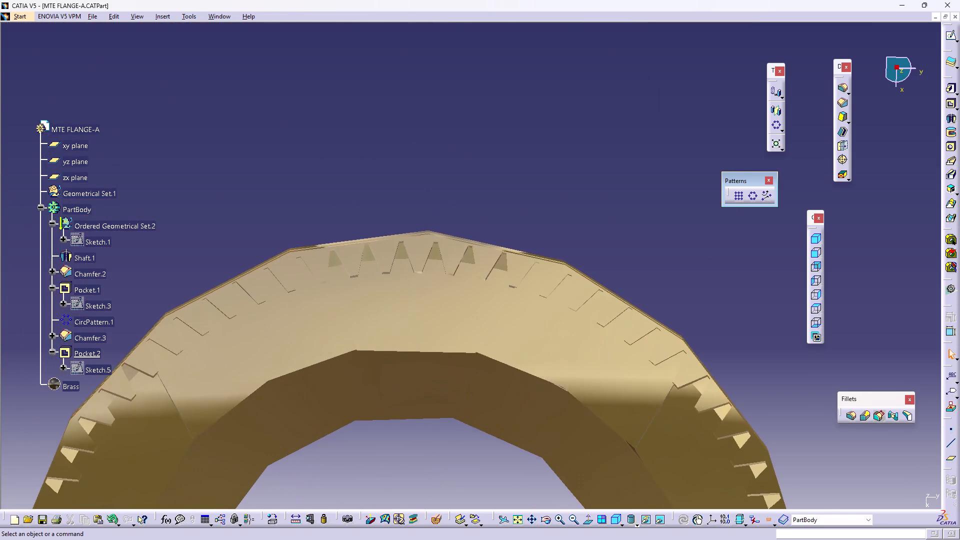
pyautogui.moveTo(531, 230); pyautogui.dragTo(561, 312, button='middle')
pyautogui.moveTo(528, 246); pyautogui.dragTo(561, 312, button='right')
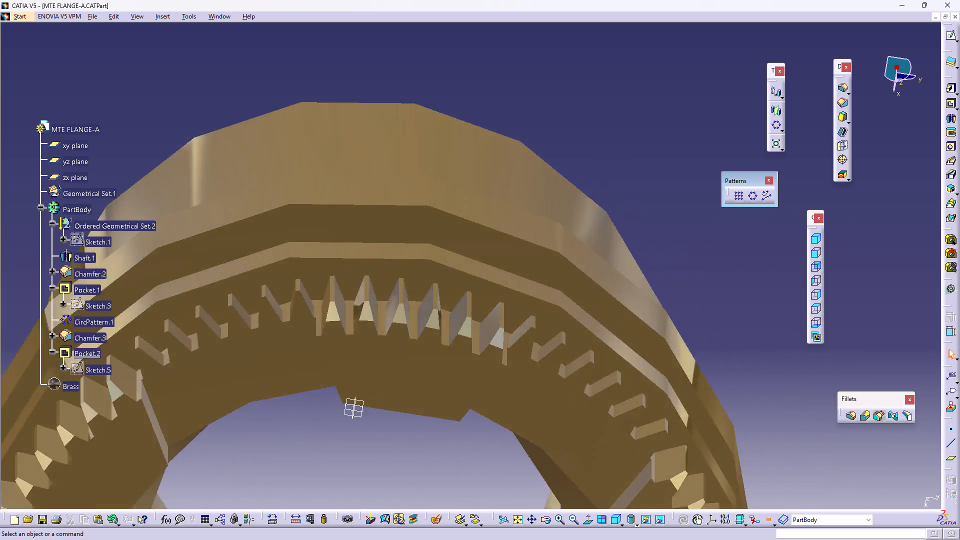
pyautogui.moveTo(561, 312); pyautogui.dragTo(626, 293, button='right')
pyautogui.moveTo(561, 312); pyautogui.dragTo(627, 328, button='middle')
pyautogui.rightClick(626, 292)
pyautogui.moveTo(618, 346); pyautogui.dragTo(487, 357, button='middle')
pyautogui.moveTo(618, 346); pyautogui.dragTo(487, 357, button='right')
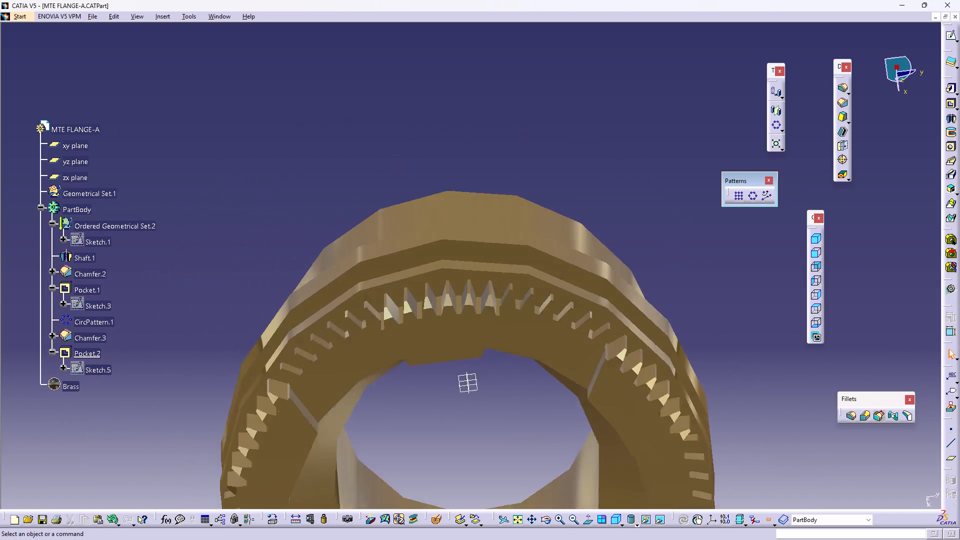
pyautogui.moveTo(487, 357); pyautogui.dragTo(499, 347, button='right')
pyautogui.moveTo(487, 357); pyautogui.dragTo(519, 423, button='middle')
pyautogui.rightClick(511, 339)
pyautogui.moveTo(662, 383); pyautogui.dragTo(453, 373, button='middle')
pyautogui.moveTo(646, 407); pyautogui.dragTo(453, 373, button='right')
# Inspect the whole flange from the side, the plain hub end and above, including its collars, bore and toothed rim.
pyautogui.moveTo(525, 390); pyautogui.dragTo(453, 256, button='middle')
pyautogui.moveTo(472, 285); pyautogui.dragTo(732, 338, button='middle')
pyautogui.moveTo(480, 299); pyautogui.dragTo(732, 338, button='right')
pyautogui.moveTo(651, 298); pyautogui.dragTo(436, 423, button='middle')
pyautogui.moveTo(645, 321); pyautogui.dragTo(427, 431, button='right')
pyautogui.moveTo(380, 372); pyautogui.dragTo(383, 384, button='middle')
pyautogui.moveTo(380, 375); pyautogui.dragTo(537, 419, button='right')
pyautogui.moveTo(383, 384); pyautogui.dragTo(537, 419, button='middle')
pyautogui.moveTo(595, 311); pyautogui.dragTo(539, 429, button='middle')
pyautogui.moveTo(580, 357); pyautogui.dragTo(540, 434, button='right')
pyautogui.moveTo(604, 230); pyautogui.dragTo(511, 389, button='middle')
pyautogui.moveTo(588, 256); pyautogui.dragTo(511, 393, button='right')
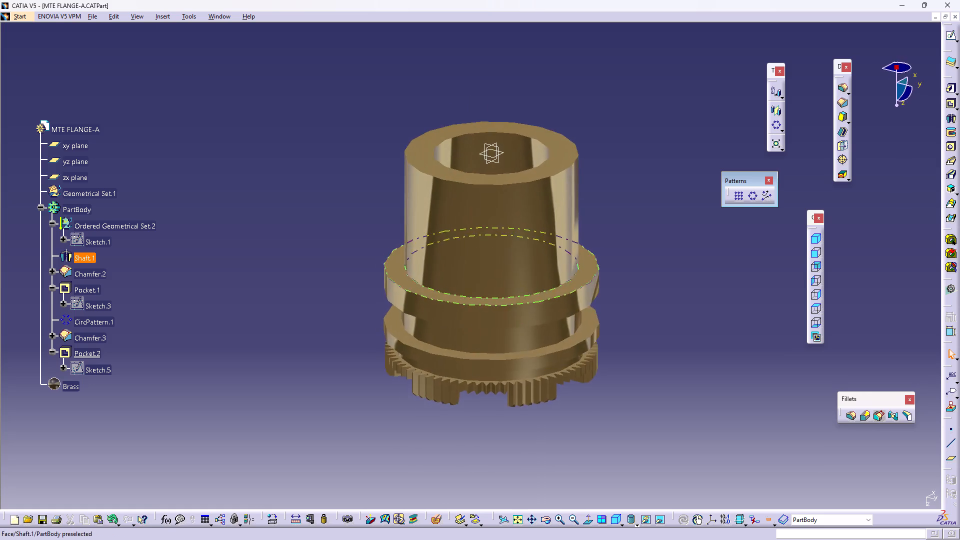
pyautogui.moveTo(576, 275); pyautogui.dragTo(405, 421, button='middle')
pyautogui.moveTo(528, 310); pyautogui.dragTo(406, 416, button='right')
pyautogui.moveTo(520, 203); pyautogui.dragTo(296, 408, button='middle')
pyautogui.moveTo(467, 245); pyautogui.dragTo(296, 411, button='right')
pyautogui.moveTo(558, 148); pyautogui.dragTo(367, 315, button='middle')
pyautogui.moveTo(558, 148); pyautogui.dragTo(368, 315, button='right')
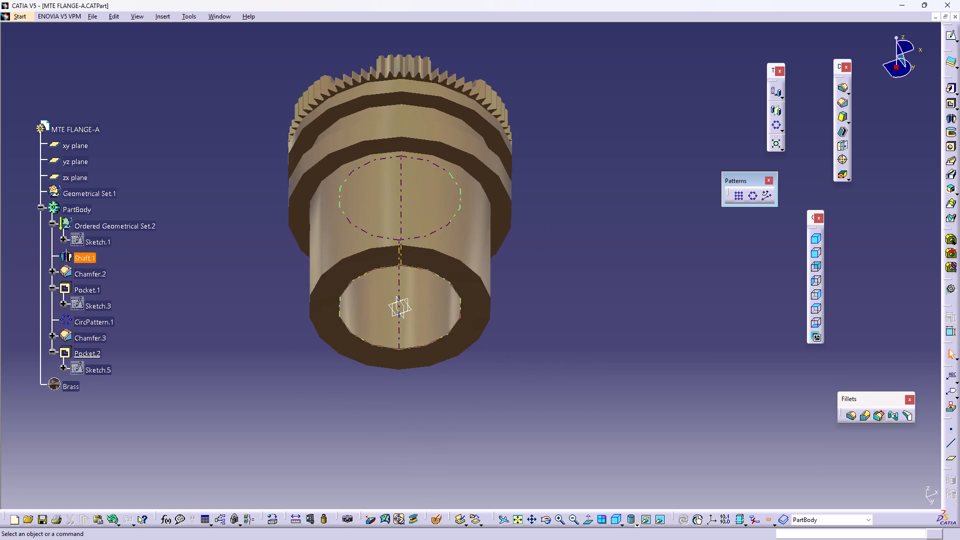
pyautogui.moveTo(584, 319); pyautogui.dragTo(388, 339, button='middle')
pyautogui.moveTo(569, 337); pyautogui.dragTo(388, 333, button='right')
pyautogui.rightClick(388, 333)
pyautogui.moveTo(353, 311); pyautogui.dragTo(479, 350, button='middle')
pyautogui.moveTo(352, 311); pyautogui.dragTo(479, 350, button='right')
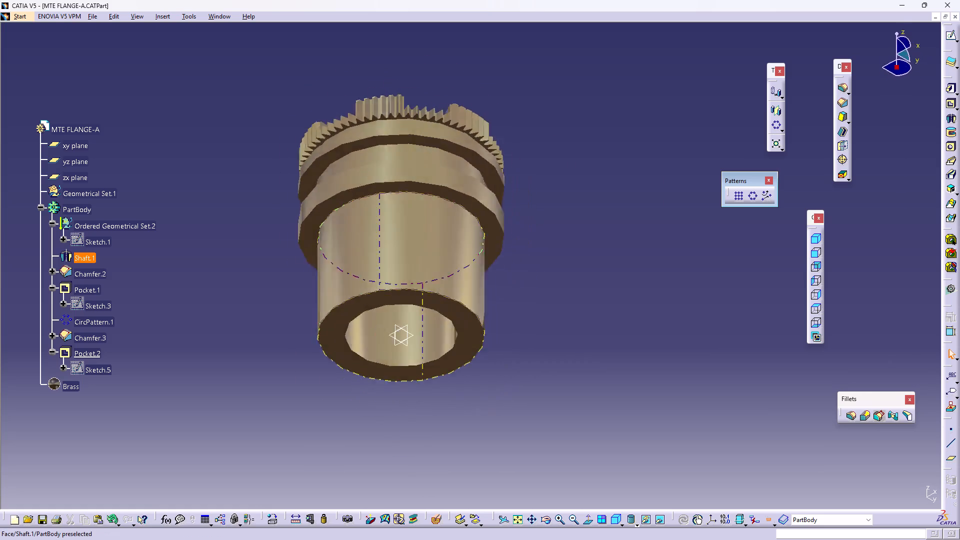
pyautogui.moveTo(479, 350); pyautogui.dragTo(597, 49, button='middle')
pyautogui.moveTo(479, 350); pyautogui.dragTo(597, 49, button='right')
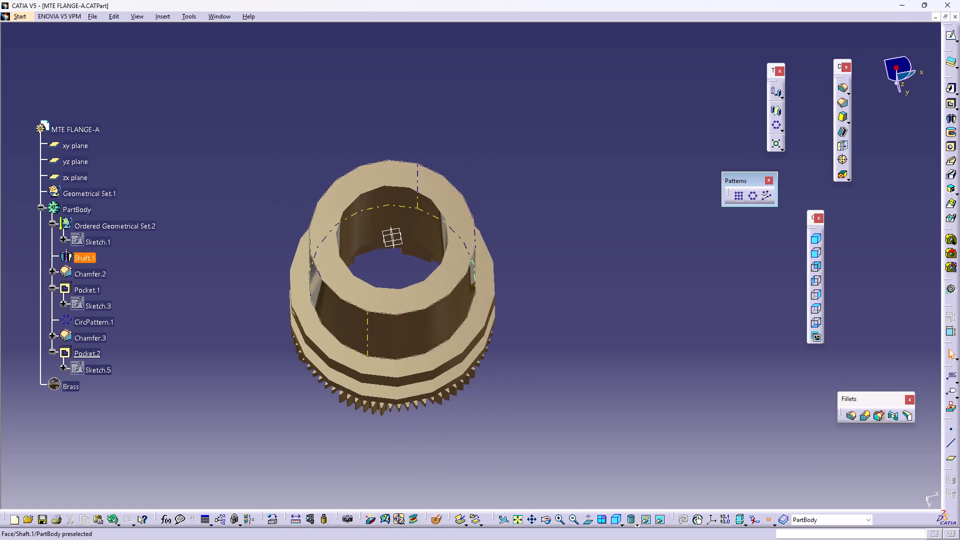
pyautogui.moveTo(597, 49); pyautogui.dragTo(599, 47, button='right')
pyautogui.moveTo(597, 49); pyautogui.dragTo(599, 47, button='middle')
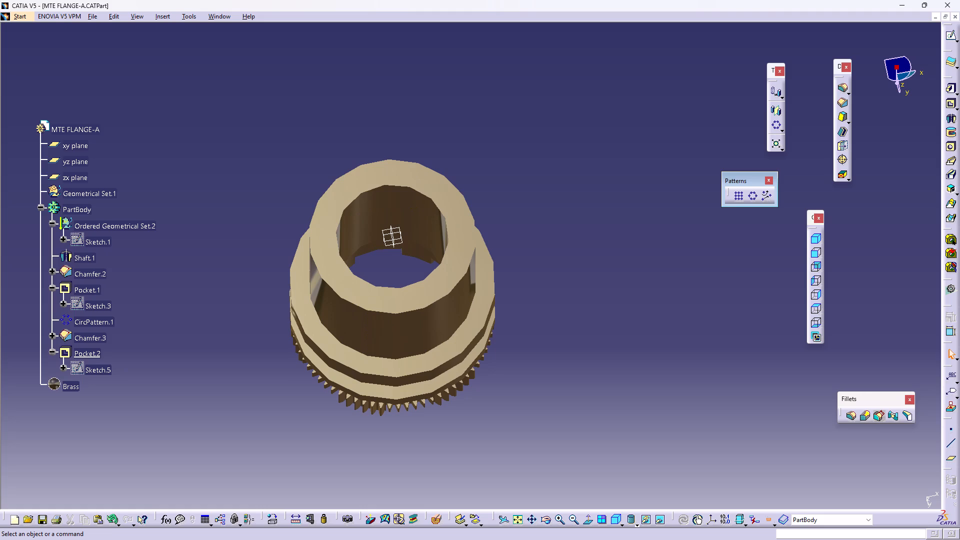
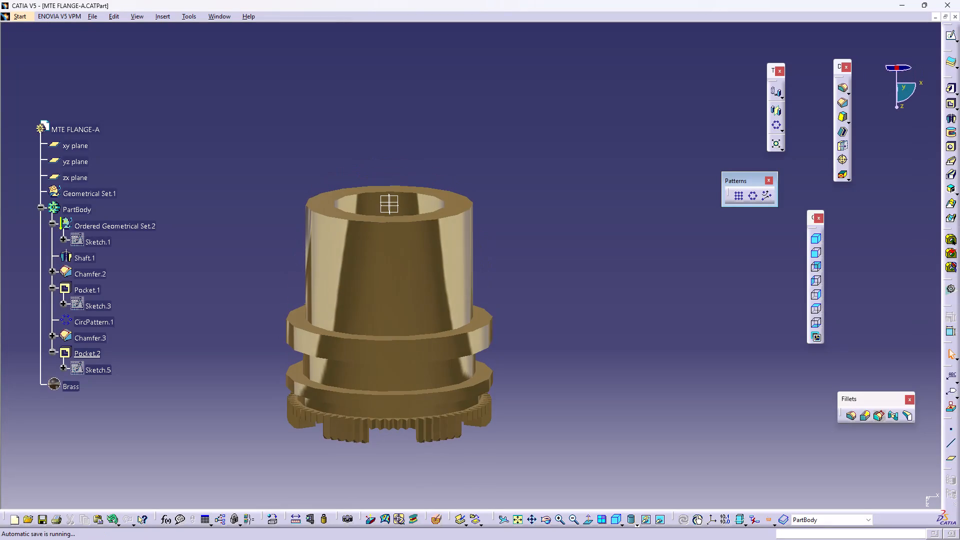
# Examine the brass flange from all sides, including the bore, the two collars and the notched, toothed end.
pyautogui.moveTo(521, 187); pyautogui.dragTo(520, 38, button='middle')
pyautogui.moveTo(523, 187); pyautogui.dragTo(523, 26, button='right')
pyautogui.moveTo(484, 189); pyautogui.dragTo(515, 25, button='middle')
pyautogui.moveTo(491, 150); pyautogui.dragTo(511, 39, button='right')
pyautogui.moveTo(470, 228); pyautogui.dragTo(515, 53, button='middle')
pyautogui.moveTo(476, 213); pyautogui.dragTo(512, 59, button='right')
pyautogui.moveTo(492, 179); pyautogui.dragTo(547, 27, button='middle')
pyautogui.moveTo(492, 172); pyautogui.dragTo(551, 5, button='right')
pyautogui.moveTo(513, 239); pyautogui.dragTo(523, 57, button='middle')
pyautogui.moveTo(514, 236); pyautogui.dragTo(523, 58, button='right')
pyautogui.moveTo(531, 252); pyautogui.dragTo(564, 78, button='middle')
pyautogui.moveTo(536, 234); pyautogui.dragTo(554, 134, button='right')
pyautogui.moveTo(518, 346); pyautogui.dragTo(531, 124, button='middle')
pyautogui.moveTo(520, 347); pyautogui.dragTo(531, 124, button='right')
pyautogui.moveTo(536, 331); pyautogui.dragTo(537, 127, button='middle')
pyautogui.moveTo(536, 331); pyautogui.dragTo(537, 127, button='right')
pyautogui.moveTo(572, 310); pyautogui.dragTo(544, 193, button='middle')
pyautogui.moveTo(572, 310); pyautogui.dragTo(549, 149, button='right')
pyautogui.rightClick(549, 149)
pyautogui.moveTo(544, 358); pyautogui.dragTo(545, 359, button='middle')
pyautogui.moveTo(544, 358); pyautogui.dragTo(545, 359, button='right')
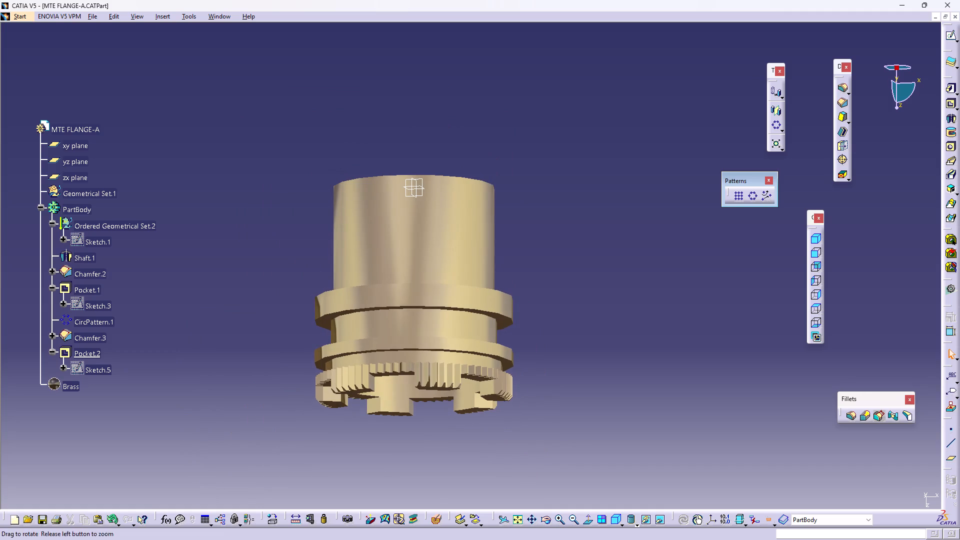
pyautogui.moveTo(545, 359); pyautogui.dragTo(564, 183, button='right')
pyautogui.moveTo(545, 359); pyautogui.dragTo(564, 183, button='middle')
pyautogui.moveTo(512, 344); pyautogui.dragTo(662, 290, button='middle')
pyautogui.moveTo(512, 344); pyautogui.dragTo(661, 291, button='right')
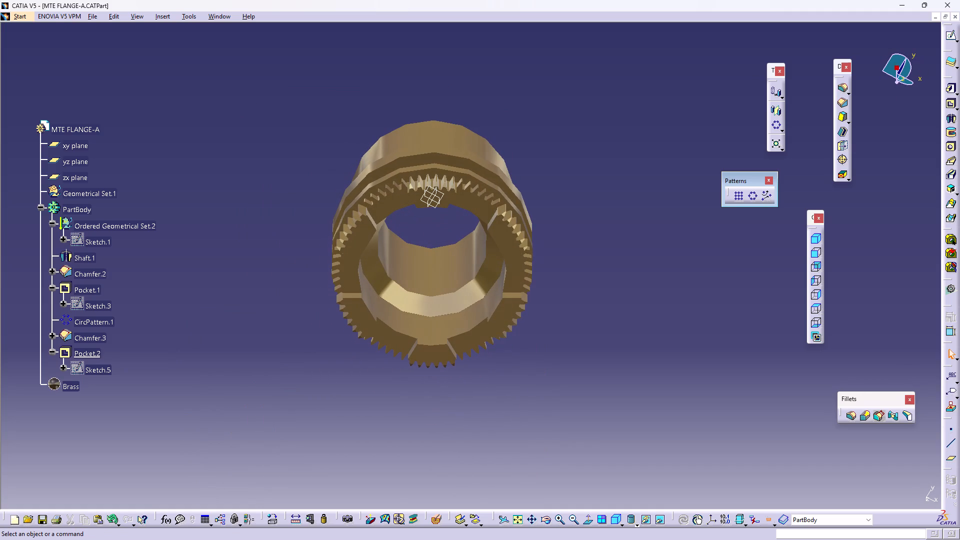
pyautogui.moveTo(285, 304); pyautogui.dragTo(517, 437, button='middle')
pyautogui.moveTo(285, 304); pyautogui.dragTo(517, 437, button='right')
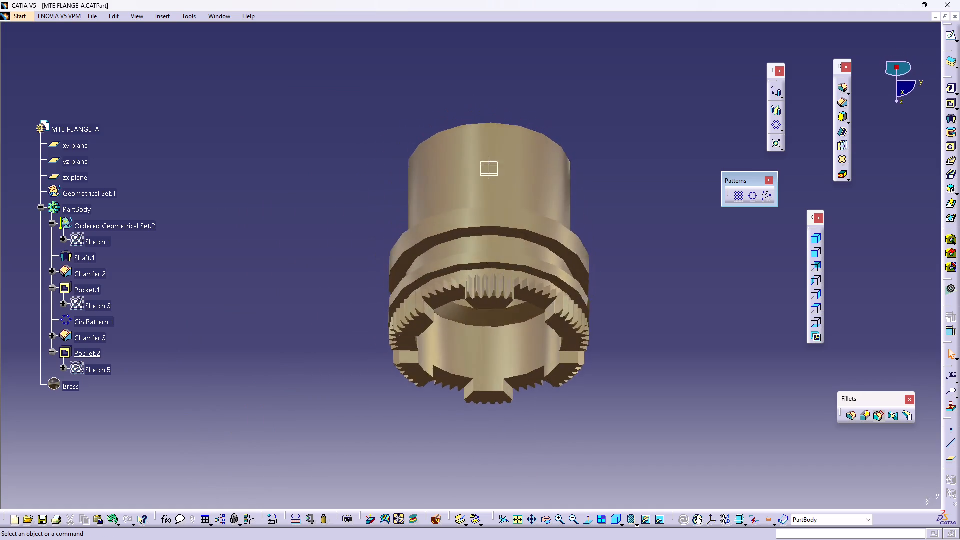
pyautogui.moveTo(517, 437); pyautogui.dragTo(382, 425, button='right')
pyautogui.moveTo(517, 437); pyautogui.dragTo(471, 297, button='middle')
pyautogui.rightClick(382, 424)
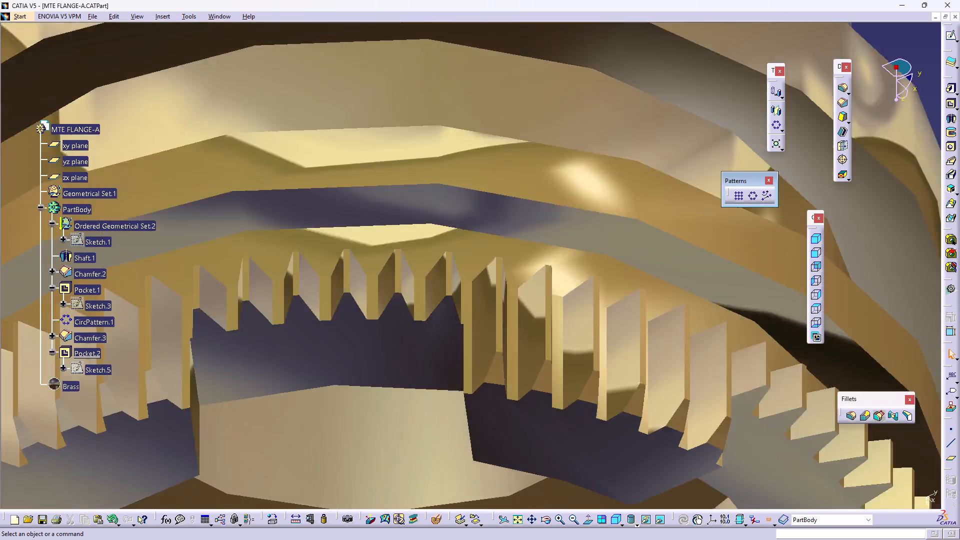
pyautogui.moveTo(471, 297); pyautogui.dragTo(601, 366, button='middle')
pyautogui.rightClick(625, 242)
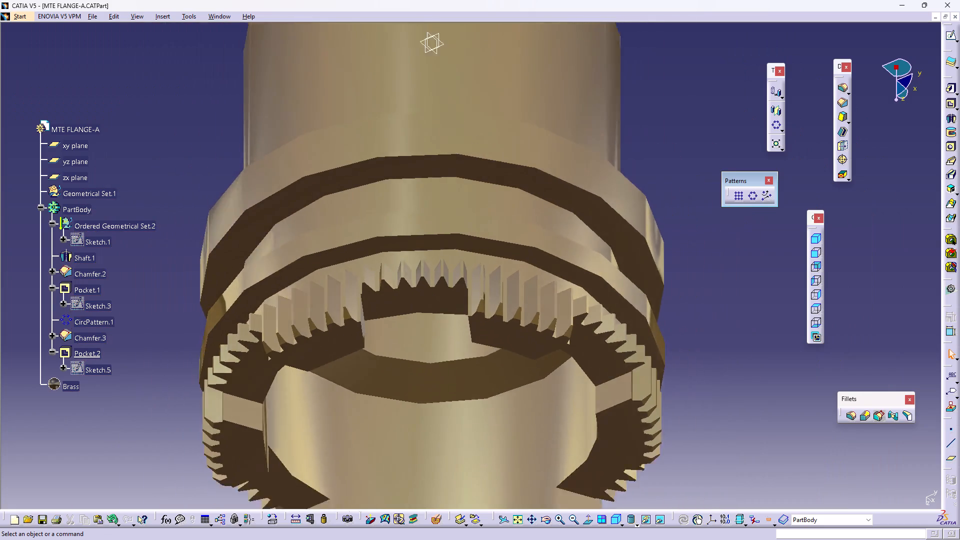
pyautogui.moveTo(601, 366); pyautogui.dragTo(564, 432, button='middle')
pyautogui.moveTo(503, 233); pyautogui.dragTo(454, 450, button='middle')
pyautogui.moveTo(503, 233); pyautogui.dragTo(453, 451, button='right')
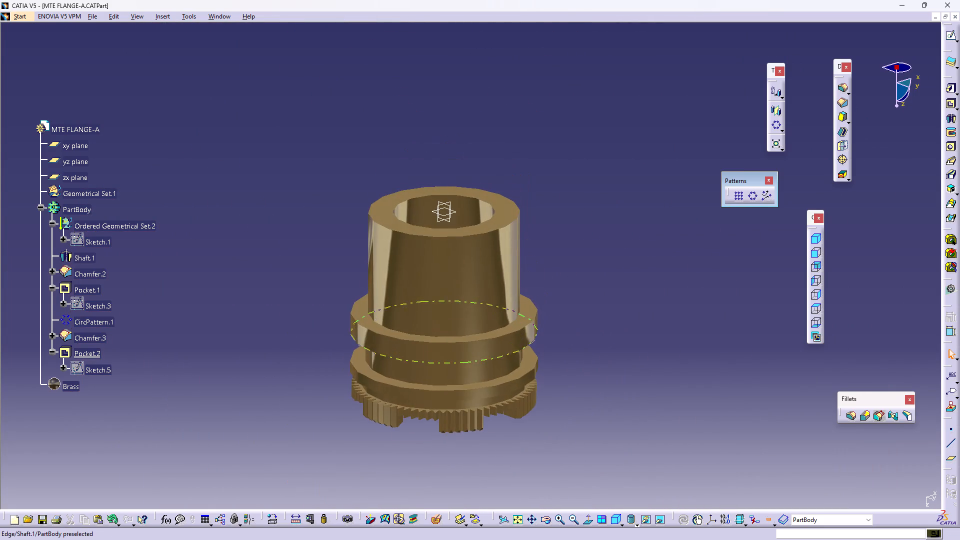
pyautogui.moveTo(521, 164); pyautogui.dragTo(304, 385, button='middle')
pyautogui.moveTo(499, 184); pyautogui.dragTo(294, 391, button='right')
pyautogui.moveTo(540, 128); pyautogui.dragTo(304, 293, button='middle')
pyautogui.moveTo(513, 156); pyautogui.dragTo(306, 294, button='right')
pyautogui.moveTo(626, 97); pyautogui.dragTo(573, 162, button='middle')
pyautogui.moveTo(593, 142); pyautogui.dragTo(573, 162, button='right')
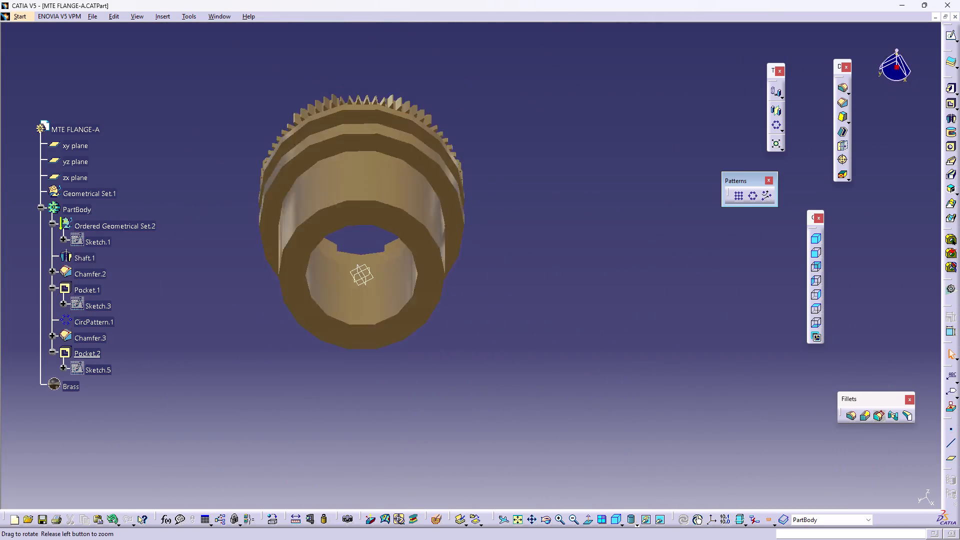
pyautogui.moveTo(573, 162); pyautogui.dragTo(437, 238, button='right')
pyautogui.moveTo(573, 162); pyautogui.dragTo(437, 238, button='middle')
pyautogui.moveTo(593, 261); pyautogui.dragTo(672, 350, button='middle')
pyautogui.moveTo(585, 292); pyautogui.dragTo(672, 350, button='right')
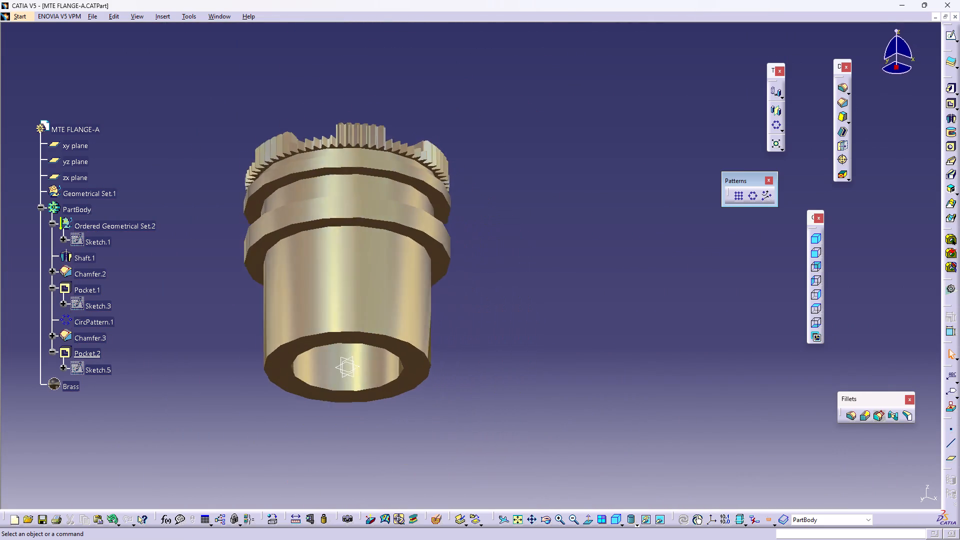
pyautogui.moveTo(672, 350); pyautogui.dragTo(677, 349, button='middle')
pyautogui.moveTo(672, 350); pyautogui.dragTo(727, 334, button='right')
pyautogui.moveTo(301, 233); pyautogui.dragTo(314, 407, button='middle')
pyautogui.moveTo(297, 271); pyautogui.dragTo(314, 401, button='right')
pyautogui.moveTo(255, 313); pyautogui.dragTo(271, 402, button='middle')
pyautogui.moveTo(253, 324); pyautogui.dragTo(271, 402, button='right')
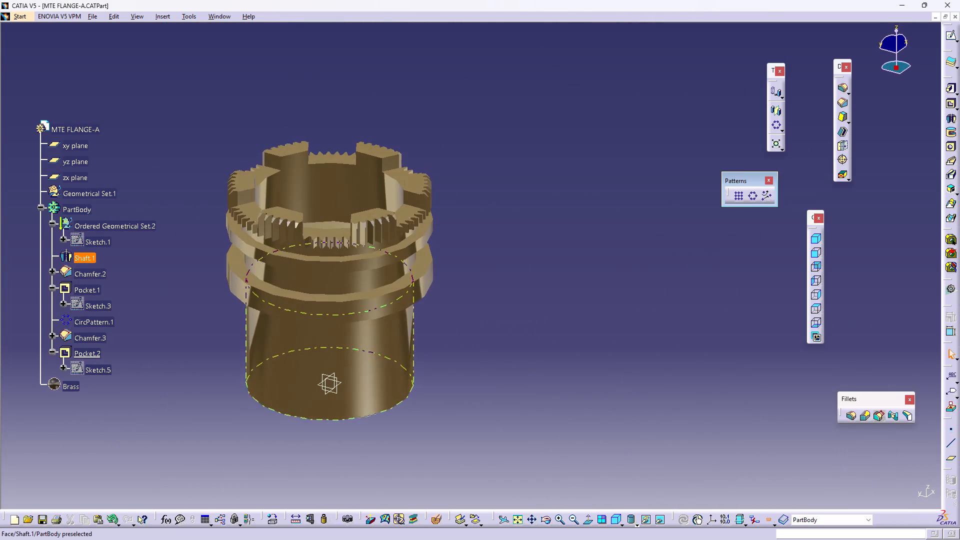
pyautogui.moveTo(271, 402); pyautogui.dragTo(268, 398, button='right')
pyautogui.moveTo(271, 402); pyautogui.dragTo(266, 389, button='middle')
pyautogui.moveTo(223, 329); pyautogui.dragTo(534, 322, button='middle')
pyautogui.moveTo(377, 271); pyautogui.dragTo(666, 164, button='middle')
pyautogui.moveTo(371, 279); pyautogui.dragTo(666, 164, button='right')
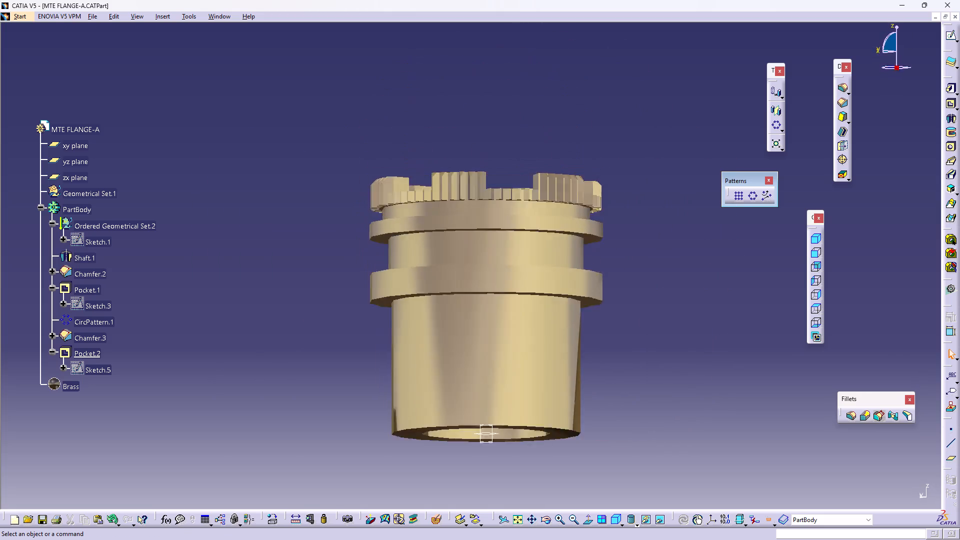
pyautogui.moveTo(666, 164); pyautogui.dragTo(675, 92, button='middle')
pyautogui.moveTo(666, 164); pyautogui.dragTo(675, 92, button='right')
pyautogui.moveTo(639, 124); pyautogui.dragTo(413, 275, button='middle')
pyautogui.moveTo(639, 124); pyautogui.dragTo(413, 275, button='right')
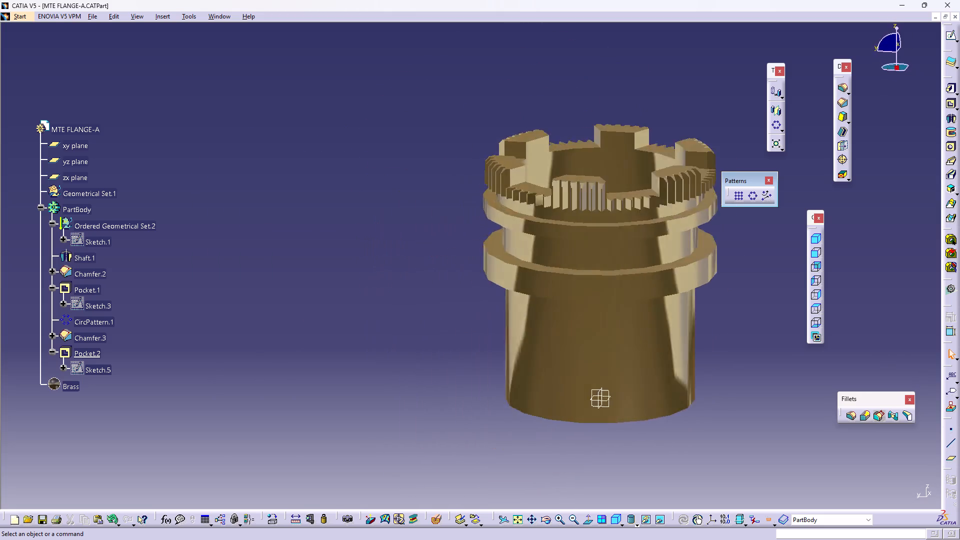
pyautogui.moveTo(413, 275); pyautogui.dragTo(371, 354, button='right')
pyautogui.moveTo(413, 275); pyautogui.dragTo(371, 354, button='middle')
pyautogui.moveTo(738, 81); pyautogui.dragTo(436, 197, button='middle')
pyautogui.moveTo(719, 91); pyautogui.dragTo(437, 199, button='right')
pyautogui.moveTo(575, 134); pyautogui.dragTo(389, 240, button='middle')
pyautogui.moveTo(562, 153); pyautogui.dragTo(389, 240, button='right')
pyautogui.moveTo(389, 240); pyautogui.dragTo(389, 238, button='middle')
pyautogui.moveTo(441, 221); pyautogui.dragTo(608, 47, button='middle')
pyautogui.moveTo(640, 192); pyautogui.dragTo(493, 190, button='middle')
pyautogui.moveTo(629, 192); pyautogui.dragTo(493, 190, button='right')
pyautogui.moveTo(645, 208); pyautogui.dragTo(601, 65, button='middle')
pyautogui.moveTo(711, 261); pyautogui.dragTo(653, 223, button='middle')
pyautogui.moveTo(710, 261); pyautogui.dragTo(653, 223, button='right')
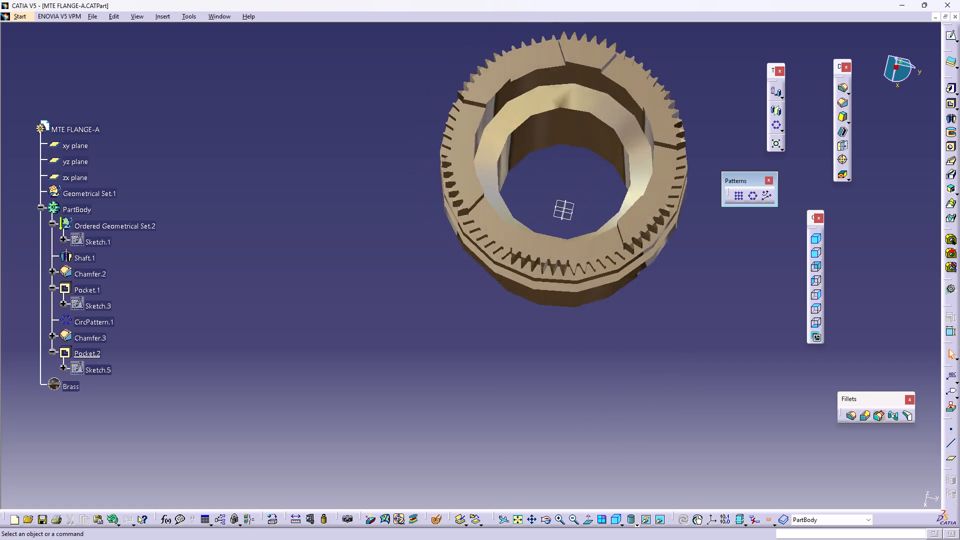
pyautogui.moveTo(653, 223); pyautogui.dragTo(597, 38, button='right')
pyautogui.moveTo(653, 223); pyautogui.dragTo(597, 38, button='middle')
pyautogui.moveTo(595, 182); pyautogui.dragTo(623, 10, button='middle')
pyautogui.moveTo(597, 173); pyautogui.dragTo(623, 10, button='right')
pyautogui.moveTo(623, 10); pyautogui.dragTo(623, 12, button='middle')
pyautogui.moveTo(580, 162); pyautogui.dragTo(628, 12, button='middle')
pyautogui.moveTo(585, 133); pyautogui.dragTo(626, 15, button='right')
pyautogui.moveTo(563, 209); pyautogui.dragTo(634, 40, button='middle')
pyautogui.moveTo(564, 207); pyautogui.dragTo(615, 79, button='right')
pyautogui.moveTo(580, 175); pyautogui.dragTo(592, 126, button='right')
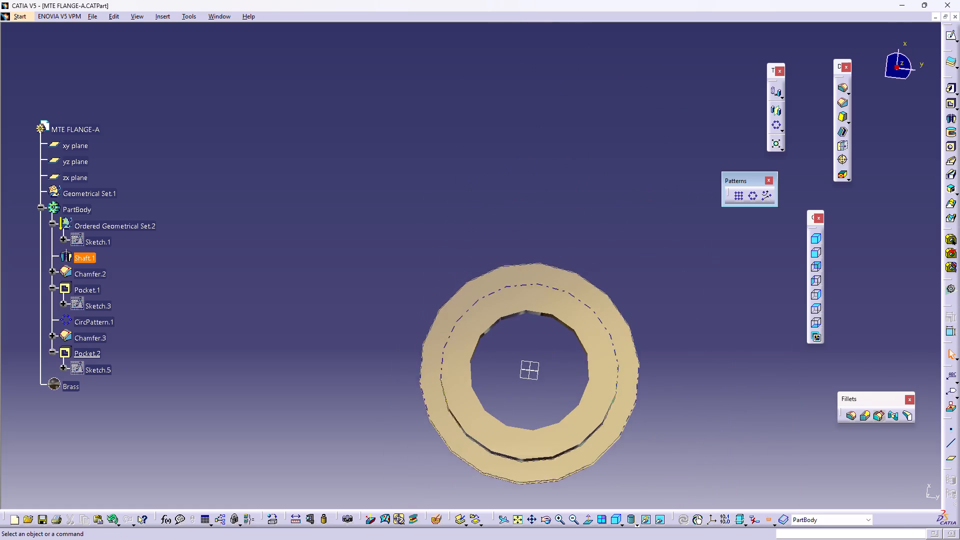
pyautogui.moveTo(560, 280); pyautogui.dragTo(609, 109, button='middle')
pyautogui.moveTo(561, 176); pyautogui.dragTo(747, 27, button='middle')
pyautogui.moveTo(561, 176); pyautogui.dragTo(747, 27, button='right')
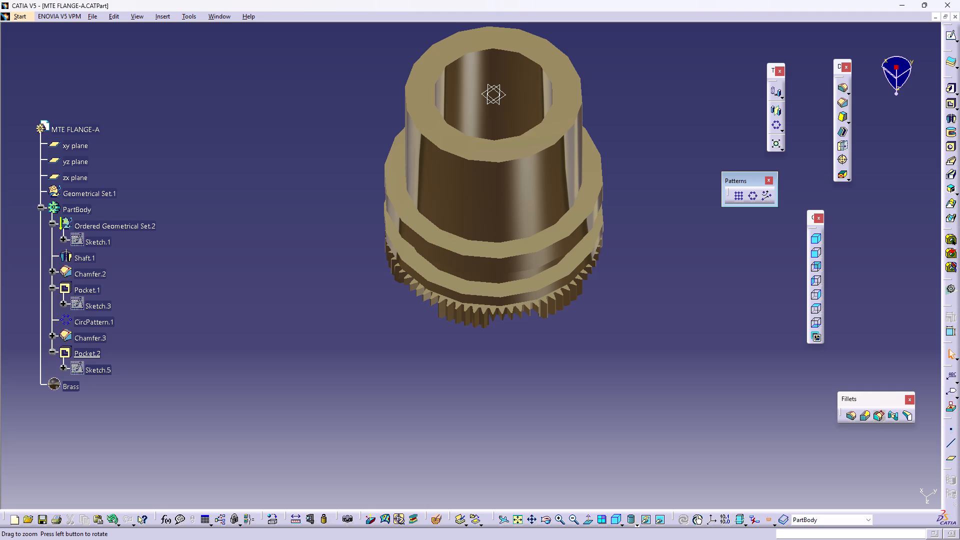
pyautogui.moveTo(661, 176); pyautogui.dragTo(498, 34, button='middle')
pyautogui.moveTo(661, 175); pyautogui.dragTo(497, 34, button='right')
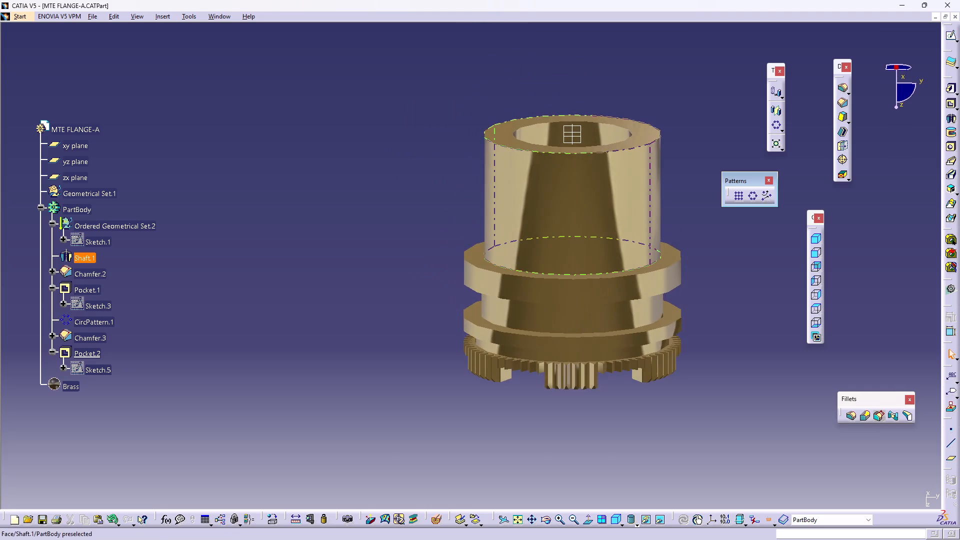
pyautogui.moveTo(505, 226); pyautogui.dragTo(523, 68, button='middle')
pyautogui.moveTo(506, 220); pyautogui.dragTo(523, 68, button='right')
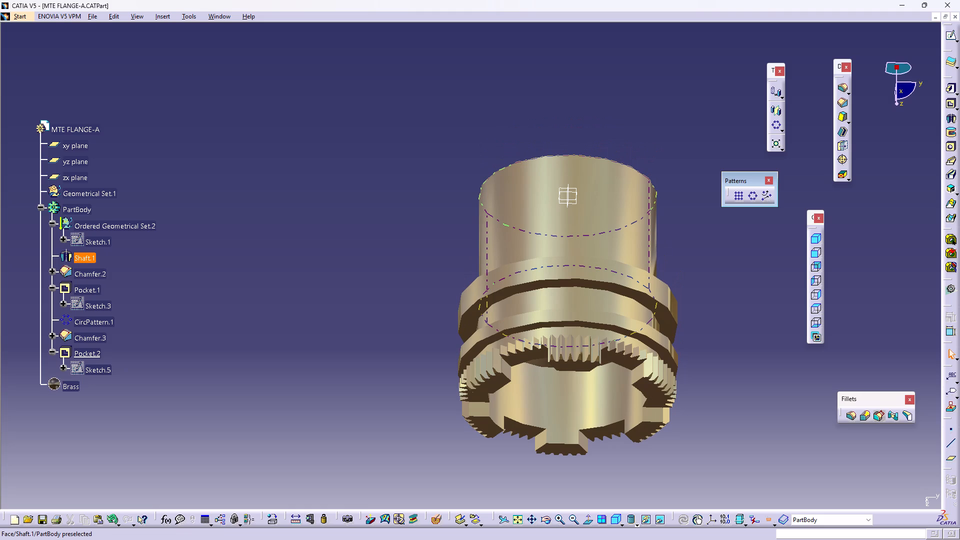
pyautogui.moveTo(578, 289); pyautogui.dragTo(619, 88, button='middle')
pyautogui.moveTo(583, 272); pyautogui.dragTo(619, 88, button='right')
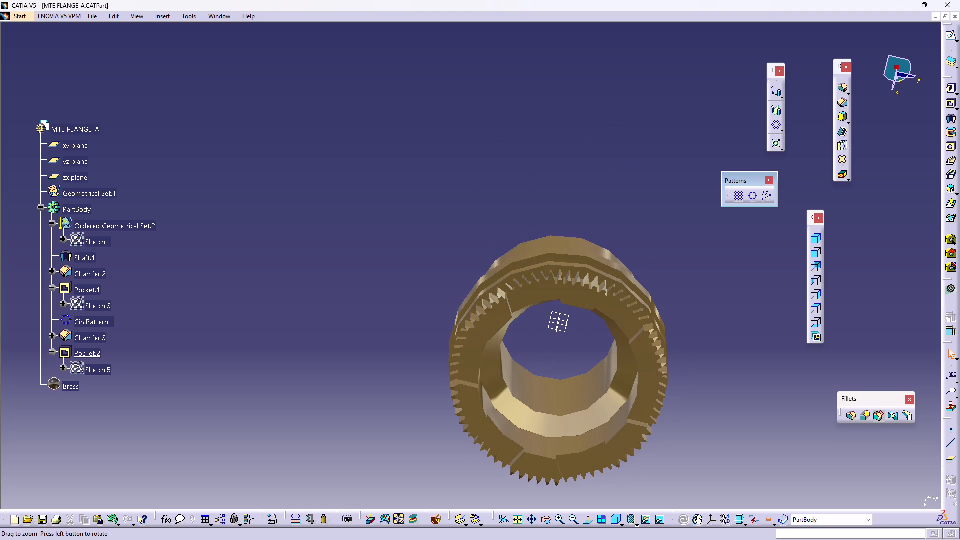
pyautogui.moveTo(387, 276); pyautogui.dragTo(559, 303, button='middle')
pyautogui.moveTo(385, 277); pyautogui.dragTo(559, 303, button='right')
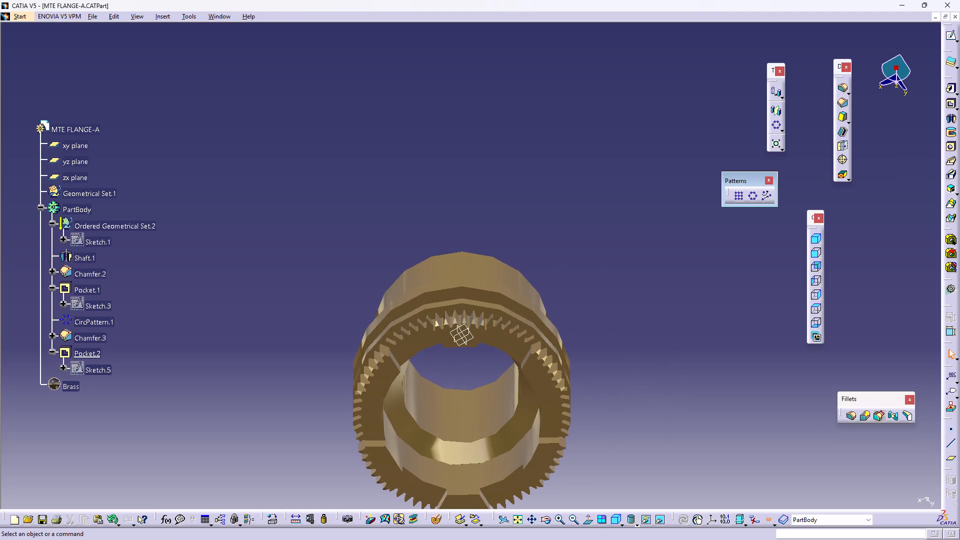
pyautogui.tripleClick(602, 286)
# Start a new sketch on the flat annular collar face of the shaft adjoining the gear teeth.
pyautogui.moveTo(589, 299); pyautogui.dragTo(536, 319, button='middle')
pyautogui.moveTo(587, 300); pyautogui.dragTo(540, 364, button='right')
pyautogui.rightClick(536, 365)
pyautogui.moveTo(540, 324); pyautogui.dragTo(533, 248, button='middle')
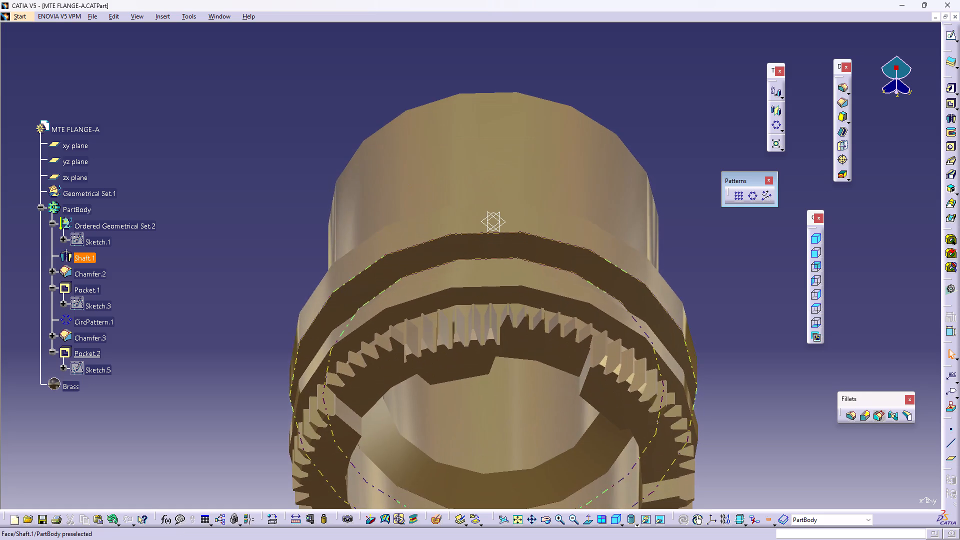
pyautogui.doubleClick(676, 124)
pyautogui.moveTo(584, 277); pyautogui.dragTo(576, 178, button='middle')
pyautogui.moveTo(584, 277); pyautogui.dragTo(576, 178, button='right')
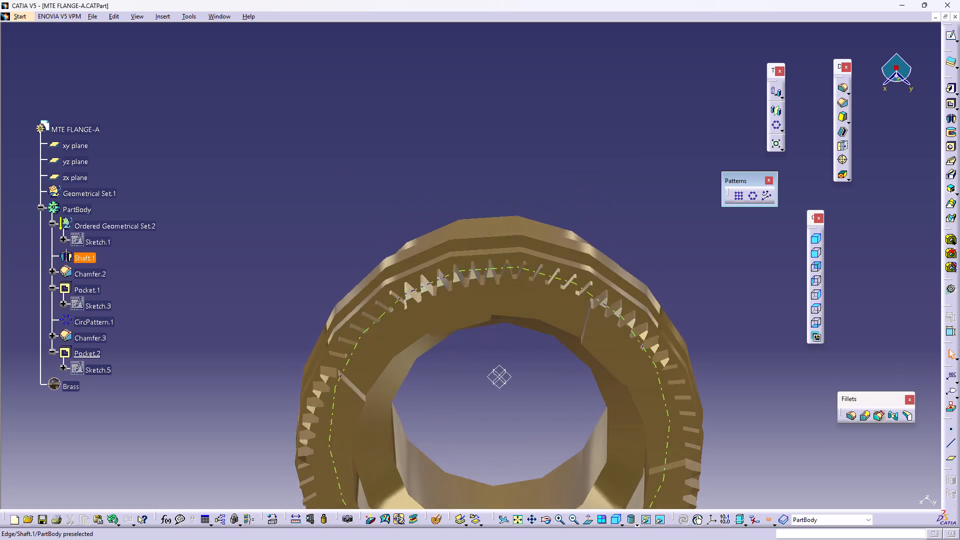
pyautogui.moveTo(576, 178); pyautogui.dragTo(576, 150, button='middle')
pyautogui.moveTo(576, 178); pyautogui.dragTo(576, 150, button='right')
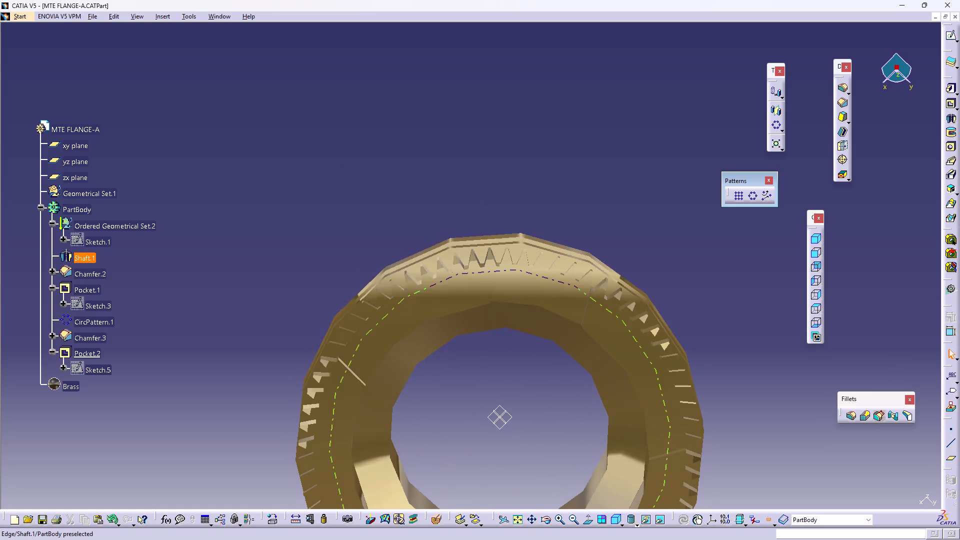
pyautogui.moveTo(576, 150); pyautogui.dragTo(572, 182, button='right')
pyautogui.moveTo(576, 150); pyautogui.dragTo(572, 182, button='middle')
pyautogui.moveTo(569, 218); pyautogui.dragTo(546, 253, button='middle')
pyautogui.rightClick(543, 290)
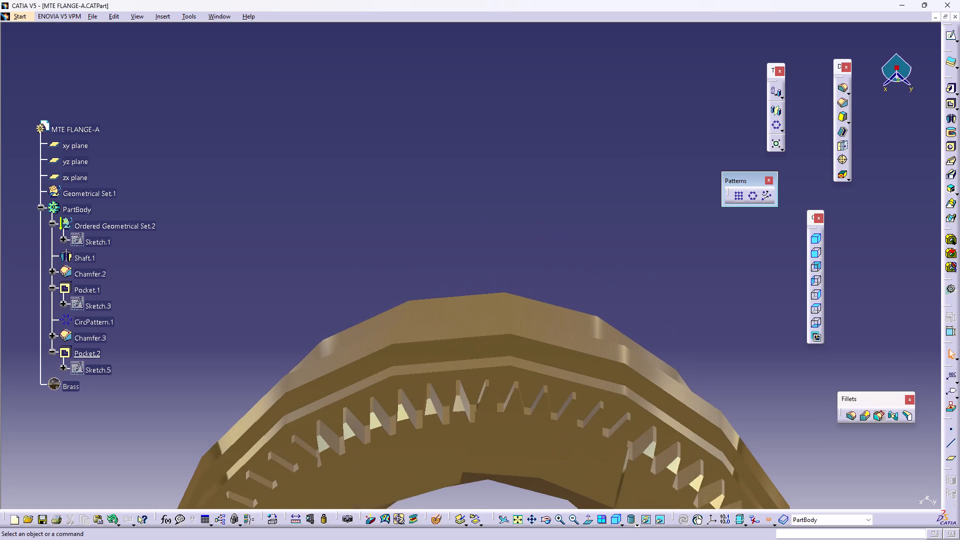
pyautogui.moveTo(541, 279); pyautogui.dragTo(563, 155, button='middle')
pyautogui.rightClick(552, 205)
pyautogui.click(506, 337)
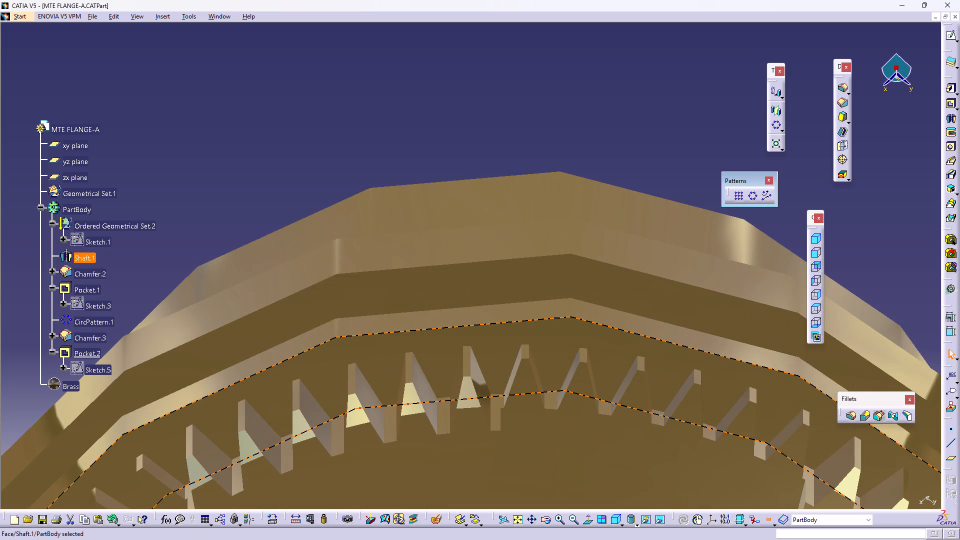
pyautogui.click(951, 35)
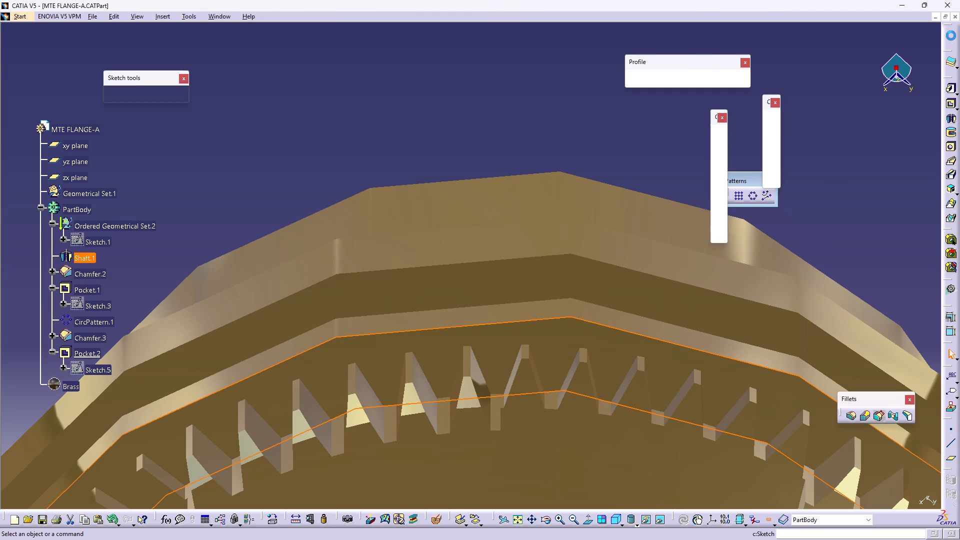
# Inspect the gear teeth around the ring within the sketch and realign the view normal to the sketch plane.
pyautogui.moveTo(666, 285); pyautogui.dragTo(560, 297, button='middle')
pyautogui.rightClick(560, 297)
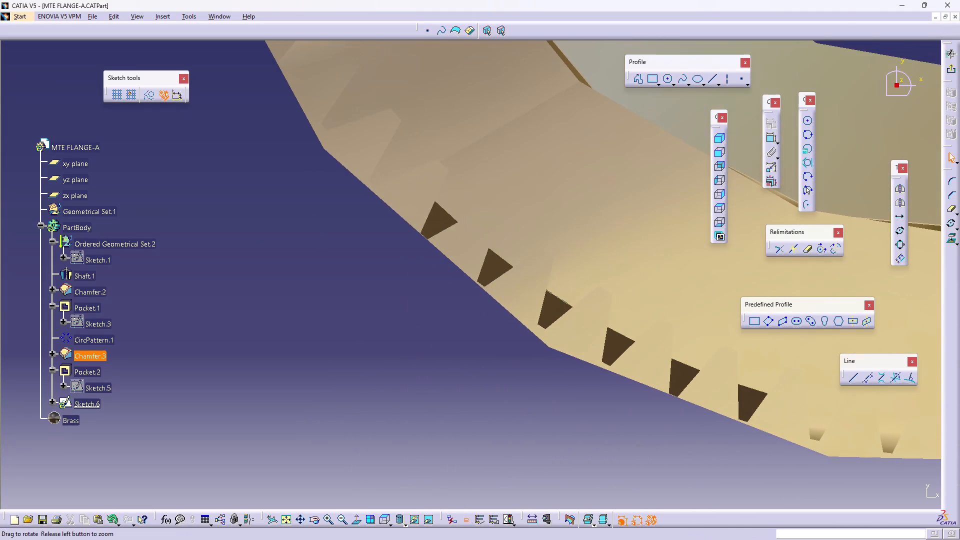
pyautogui.moveTo(560, 297); pyautogui.dragTo(574, 374, button='middle')
pyautogui.moveTo(597, 302); pyautogui.dragTo(528, 362, button='middle')
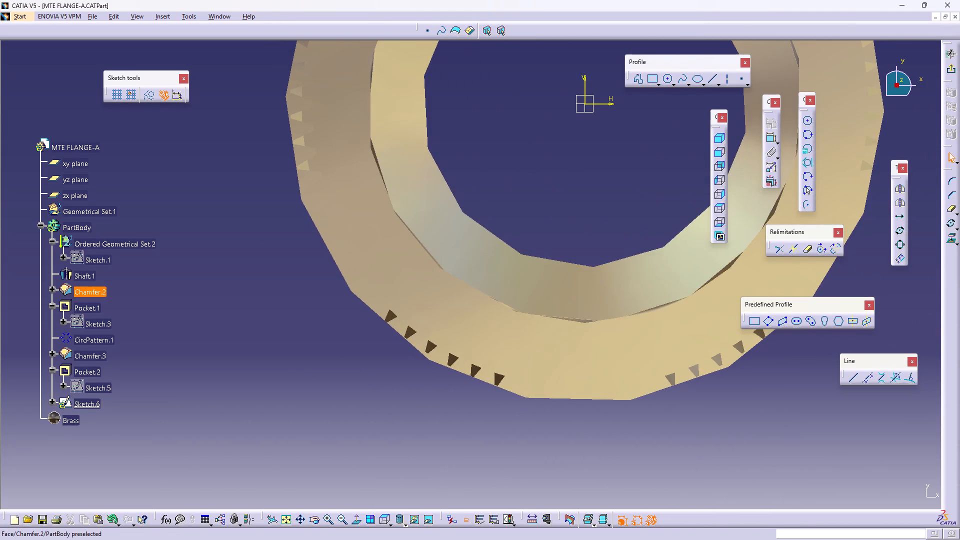
pyautogui.moveTo(599, 223); pyautogui.dragTo(545, 404, button='middle')
pyautogui.scroll(1, 577, 289)
pyautogui.moveTo(564, 322); pyautogui.dragTo(535, 413, button='middle')
pyautogui.moveTo(539, 296); pyautogui.dragTo(524, 380, button='middle')
pyautogui.moveTo(524, 380); pyautogui.dragTo(525, 345, button='middle')
pyautogui.rightClick(524, 380)
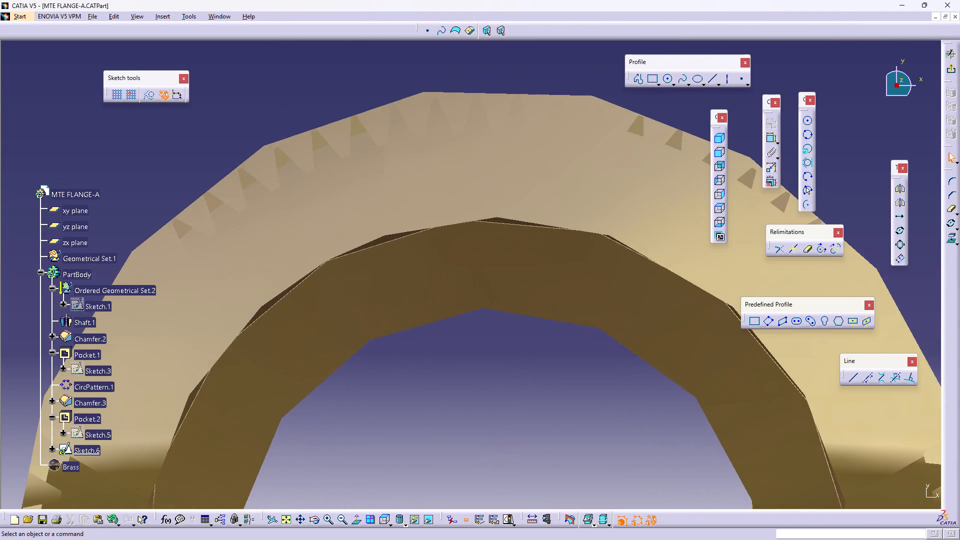
pyautogui.moveTo(522, 339); pyautogui.dragTo(500, 463, button='middle')
pyautogui.moveTo(553, 186); pyautogui.dragTo(549, 218, button='middle')
pyautogui.moveTo(553, 186); pyautogui.dragTo(549, 218, button='right')
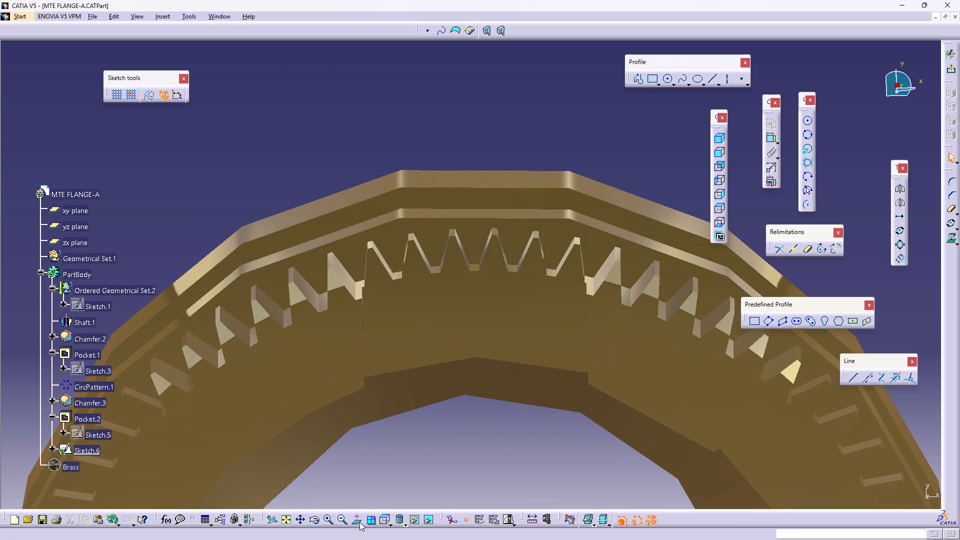
pyautogui.click(359, 522)
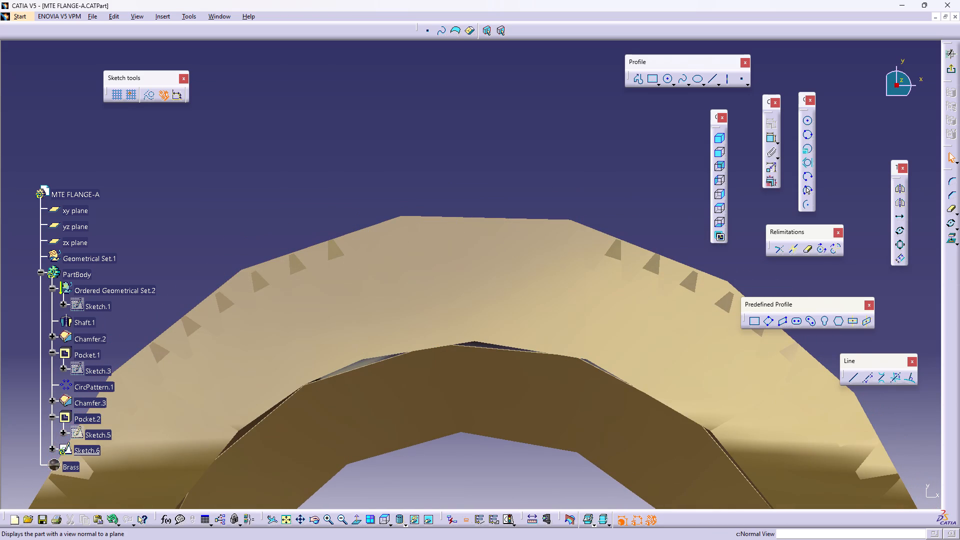
pyautogui.click(495, 149)
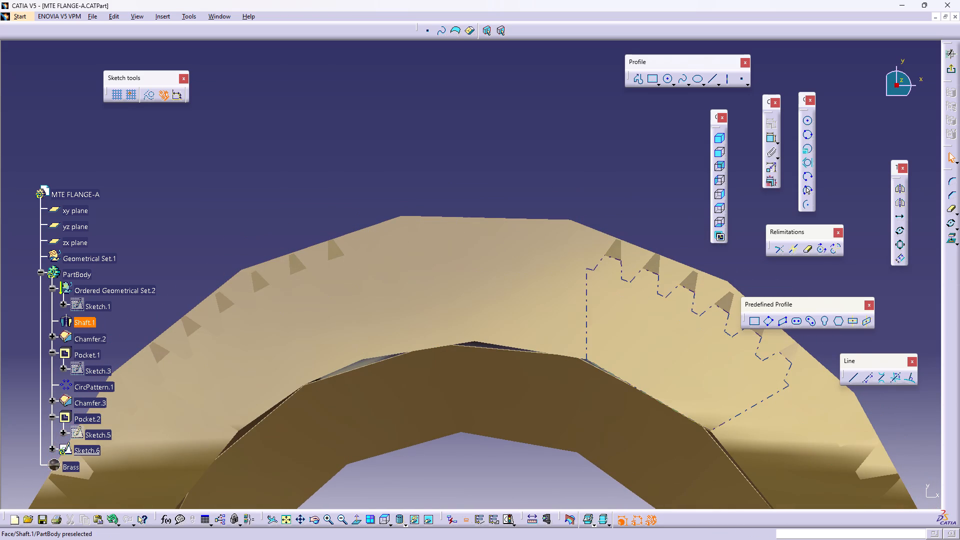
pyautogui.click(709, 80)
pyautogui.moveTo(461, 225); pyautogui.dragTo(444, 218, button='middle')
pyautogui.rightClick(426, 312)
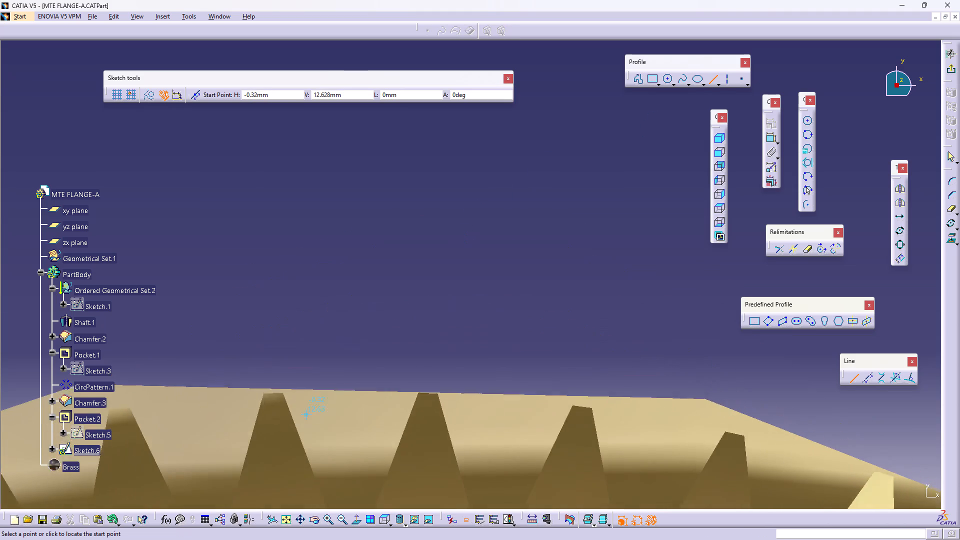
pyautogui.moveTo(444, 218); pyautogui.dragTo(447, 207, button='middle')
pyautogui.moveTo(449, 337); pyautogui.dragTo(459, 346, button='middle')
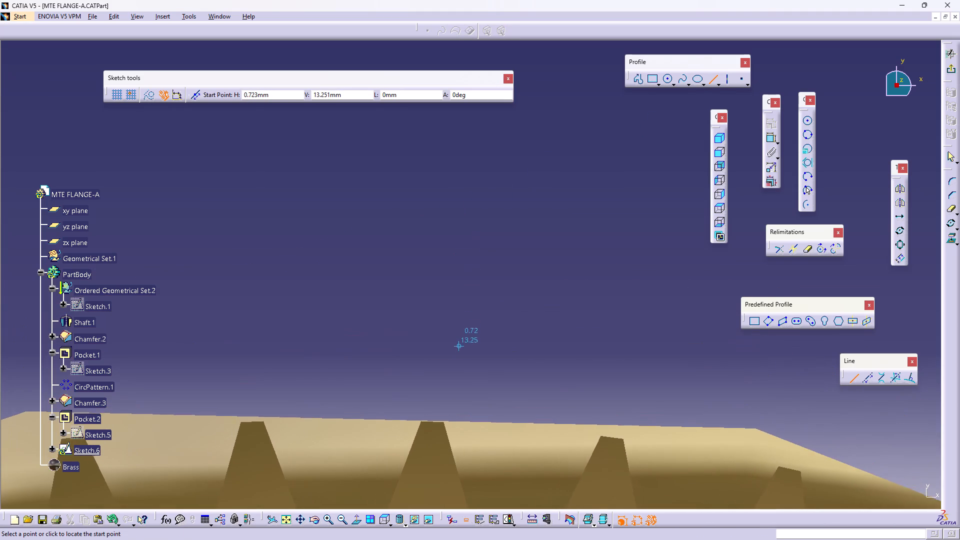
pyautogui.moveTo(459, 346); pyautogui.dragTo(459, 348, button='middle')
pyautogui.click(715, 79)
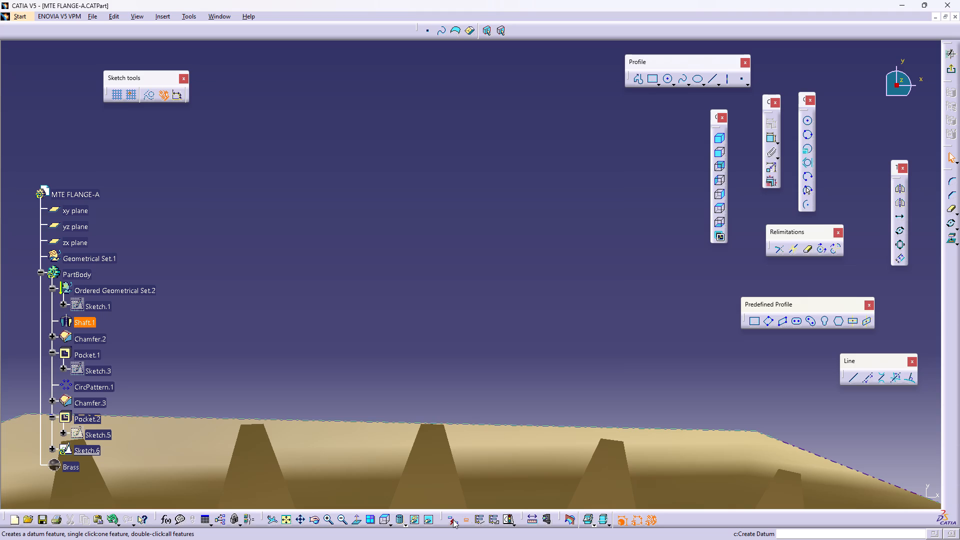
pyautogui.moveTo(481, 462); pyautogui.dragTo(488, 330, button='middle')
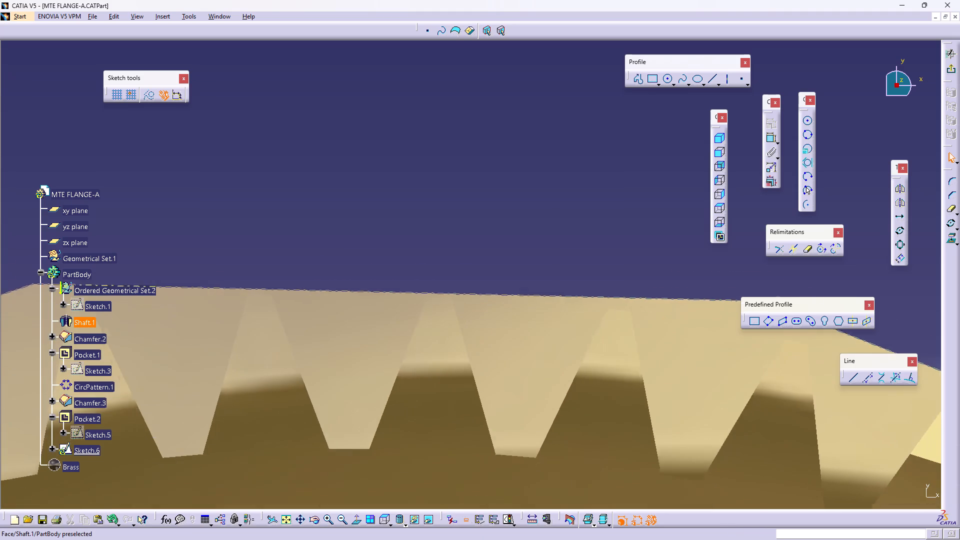
# Open the light source settings and try the no-light, single-light, two-light and neon lighting modes.
pyautogui.moveTo(488, 330); pyautogui.dragTo(511, 267, button='middle')
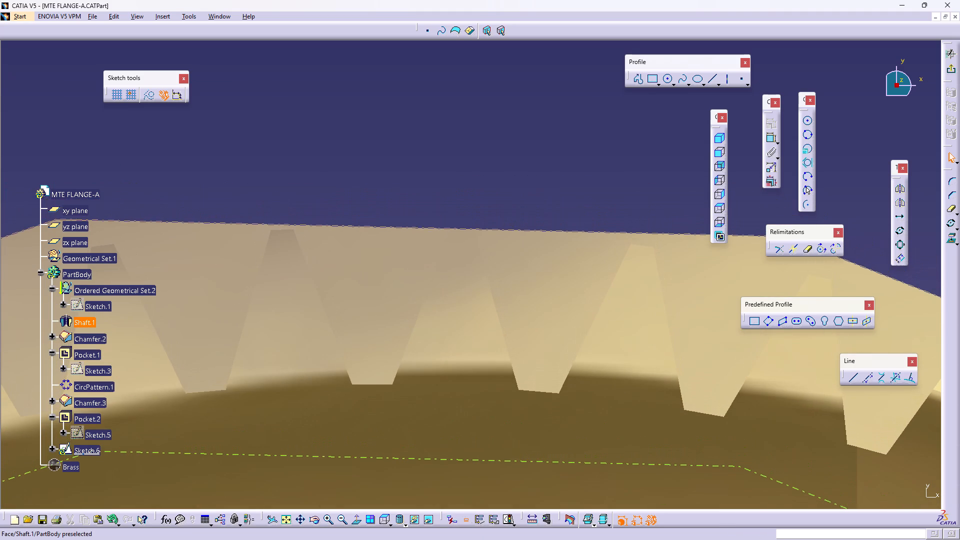
pyautogui.moveTo(511, 267); pyautogui.dragTo(511, 268, button='middle')
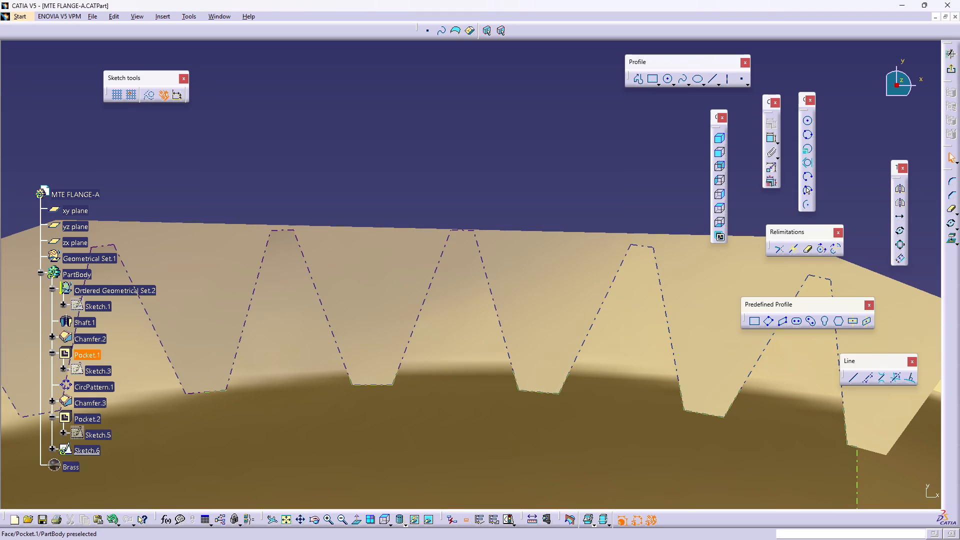
pyautogui.click(134, 15)
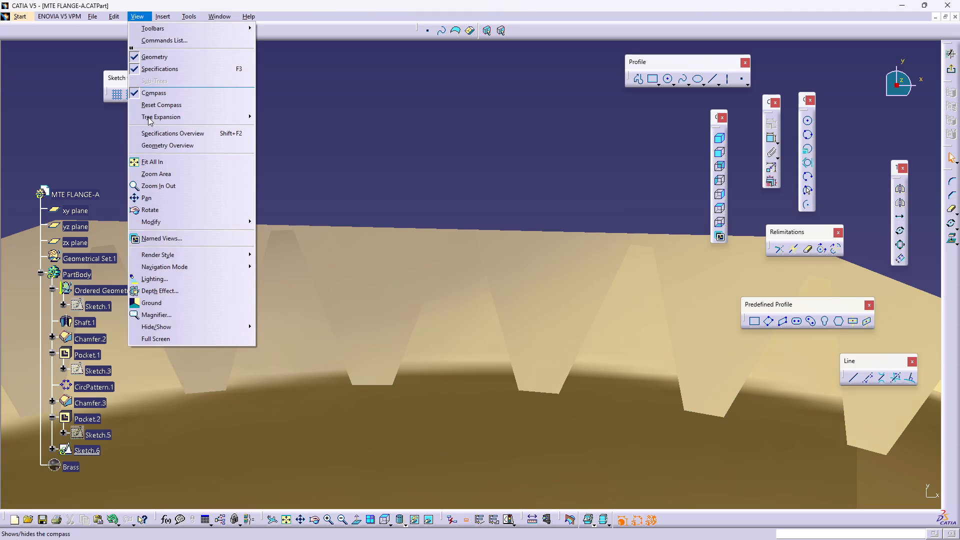
pyautogui.click(167, 277)
pyautogui.click(185, 300)
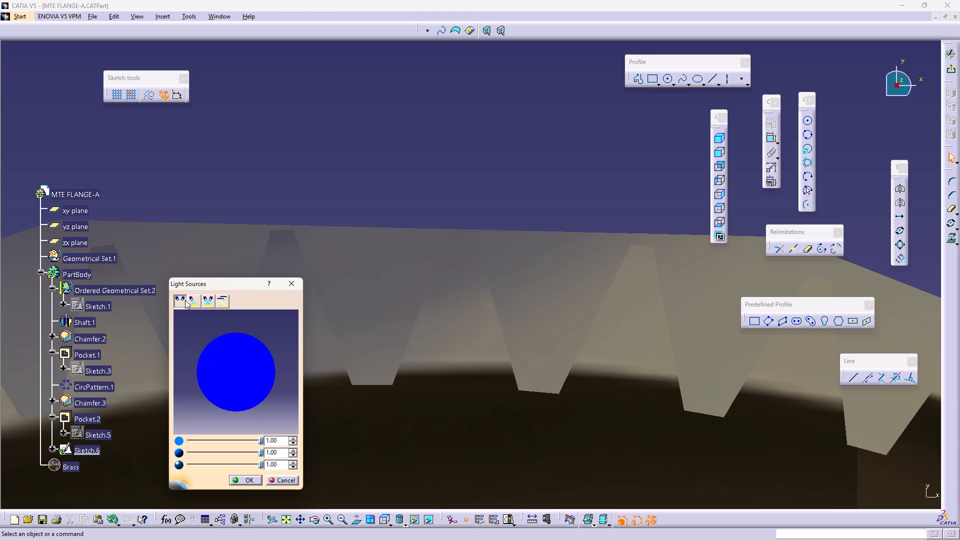
pyautogui.click(195, 298)
pyautogui.click(209, 302)
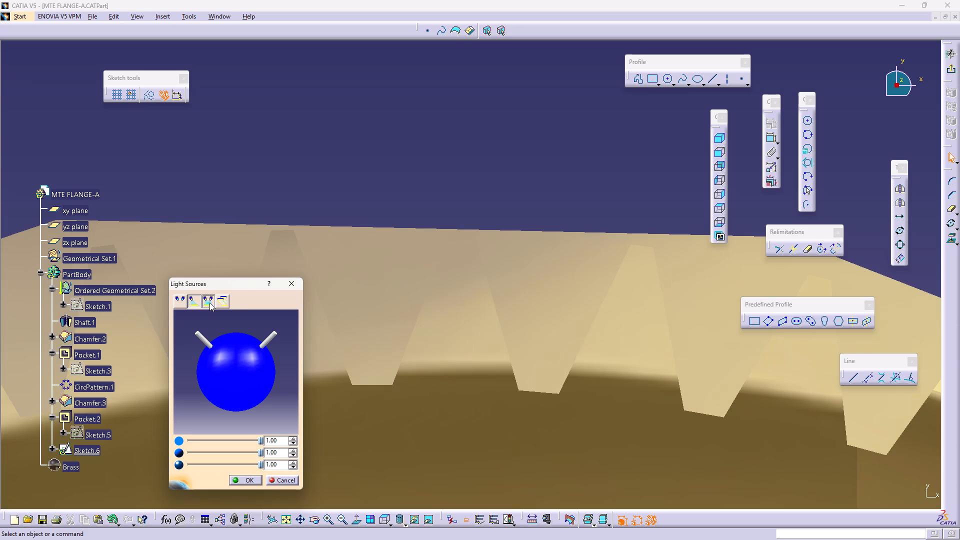
pyautogui.click(225, 299)
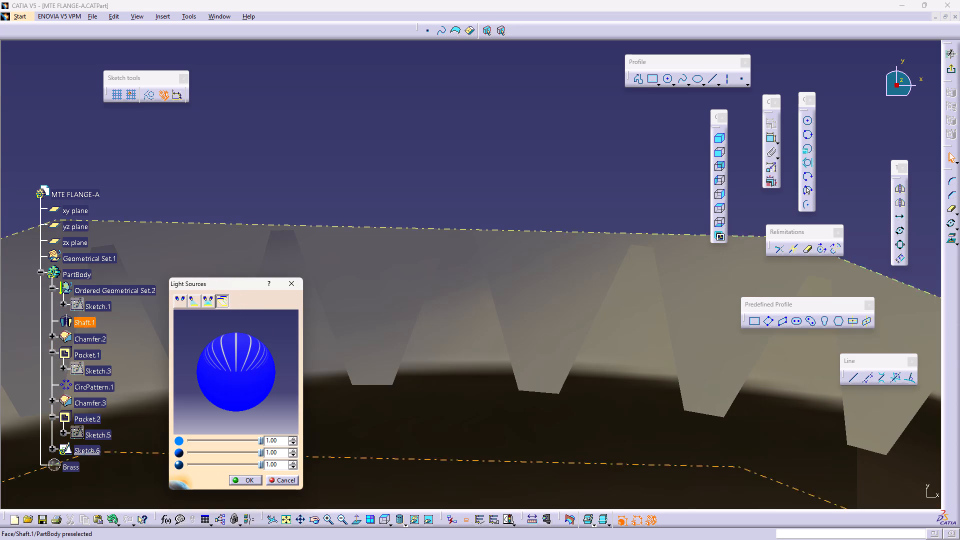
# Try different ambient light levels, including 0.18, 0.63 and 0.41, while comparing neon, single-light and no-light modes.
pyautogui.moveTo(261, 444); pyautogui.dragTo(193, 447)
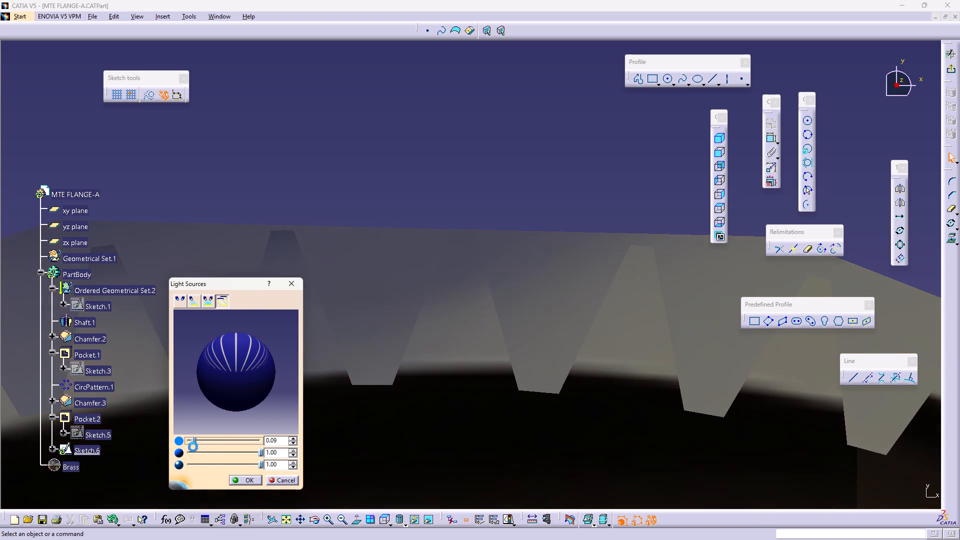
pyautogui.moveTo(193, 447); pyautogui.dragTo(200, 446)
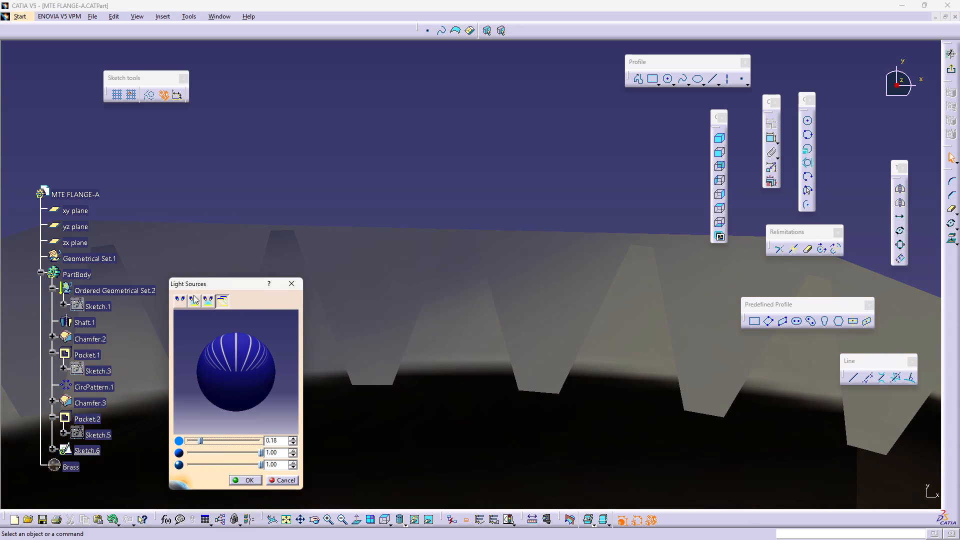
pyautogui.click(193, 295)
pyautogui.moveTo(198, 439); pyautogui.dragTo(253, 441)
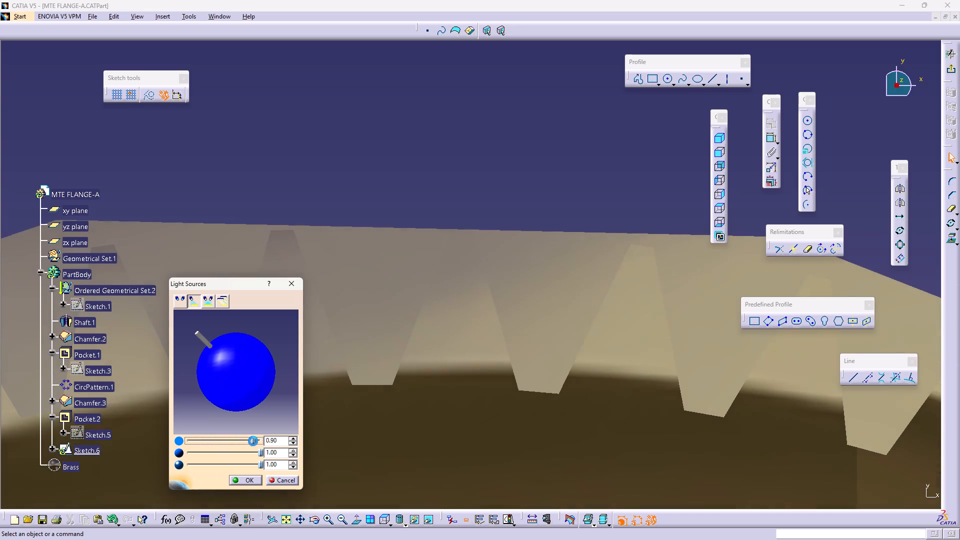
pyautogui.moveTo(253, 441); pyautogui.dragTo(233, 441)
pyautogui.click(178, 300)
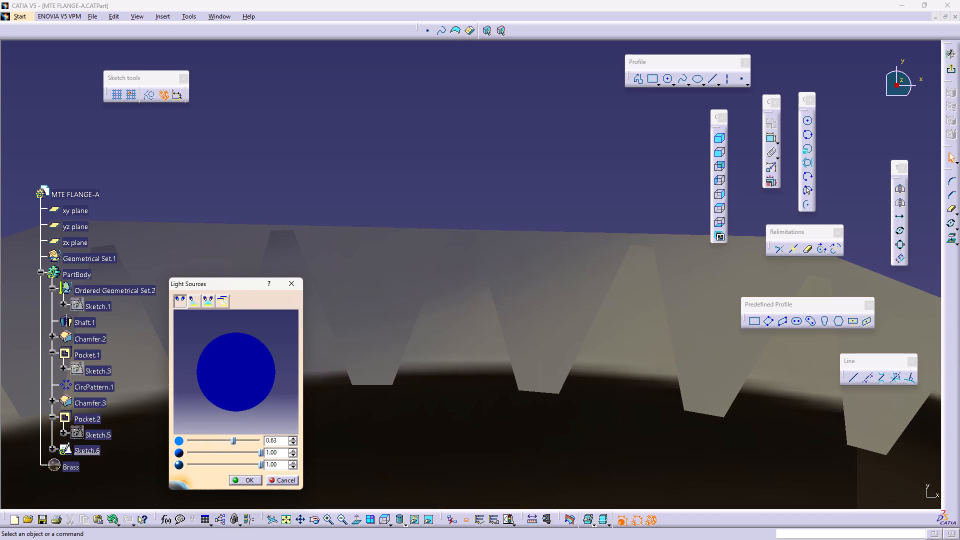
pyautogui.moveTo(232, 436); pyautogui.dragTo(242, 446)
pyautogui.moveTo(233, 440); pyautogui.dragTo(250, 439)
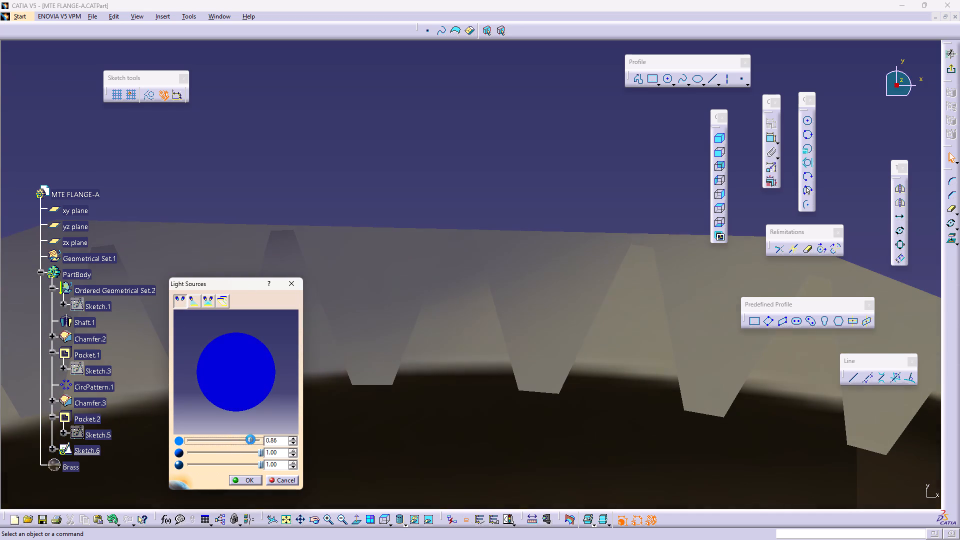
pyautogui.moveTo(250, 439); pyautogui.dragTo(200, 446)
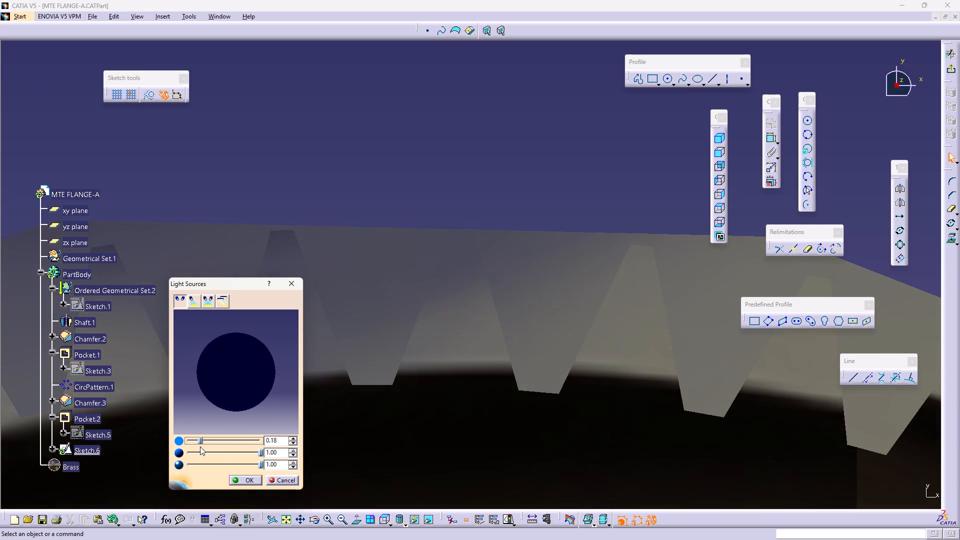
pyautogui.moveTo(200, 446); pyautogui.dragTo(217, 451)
# Switch to neon lighting and set the ambient light level to 0.56.
pyautogui.click(218, 304)
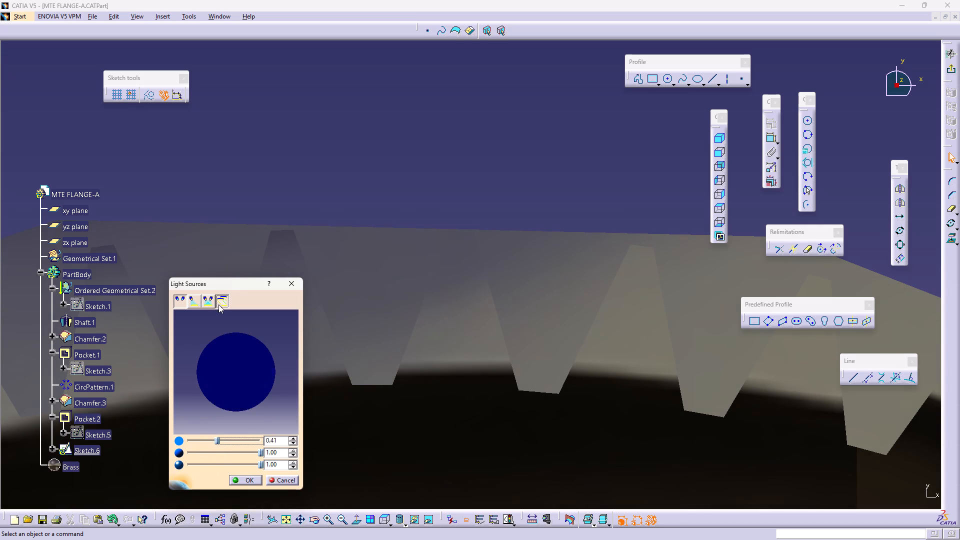
pyautogui.moveTo(216, 439); pyautogui.dragTo(244, 432)
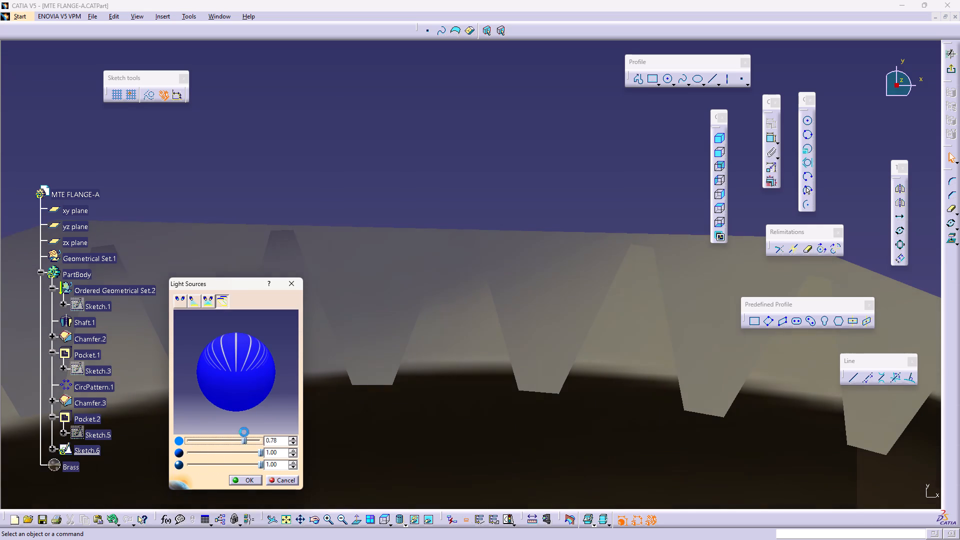
pyautogui.moveTo(244, 432); pyautogui.dragTo(222, 441)
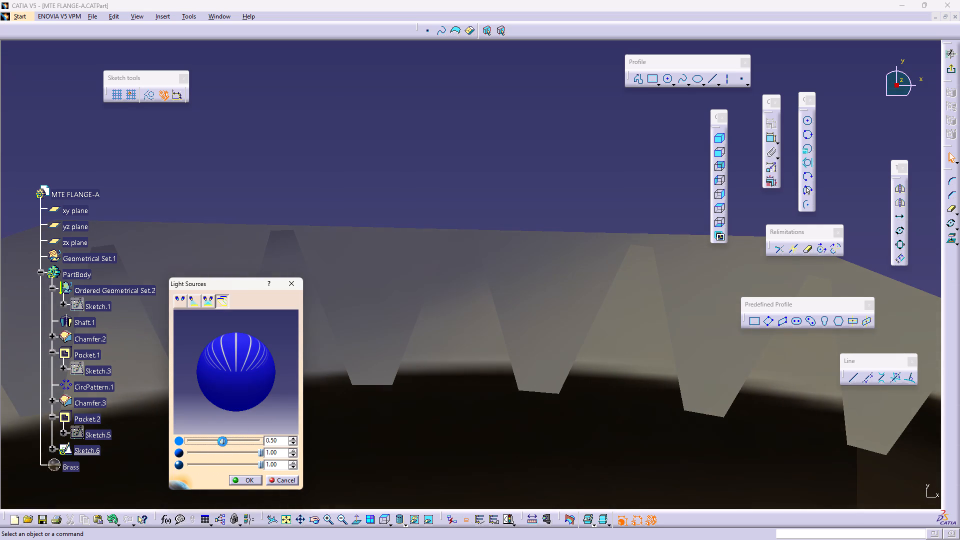
pyautogui.moveTo(222, 441); pyautogui.dragTo(228, 442)
# Examine the toothed collar under neon lighting with the Light Sources window moved aside, and restore the view normal to the sketch.
pyautogui.moveTo(261, 389); pyautogui.dragTo(244, 277, button='middle')
pyautogui.moveTo(246, 288); pyautogui.dragTo(218, 143)
pyautogui.moveTo(344, 233); pyautogui.dragTo(353, 214, button='middle')
pyautogui.rightClick(353, 155)
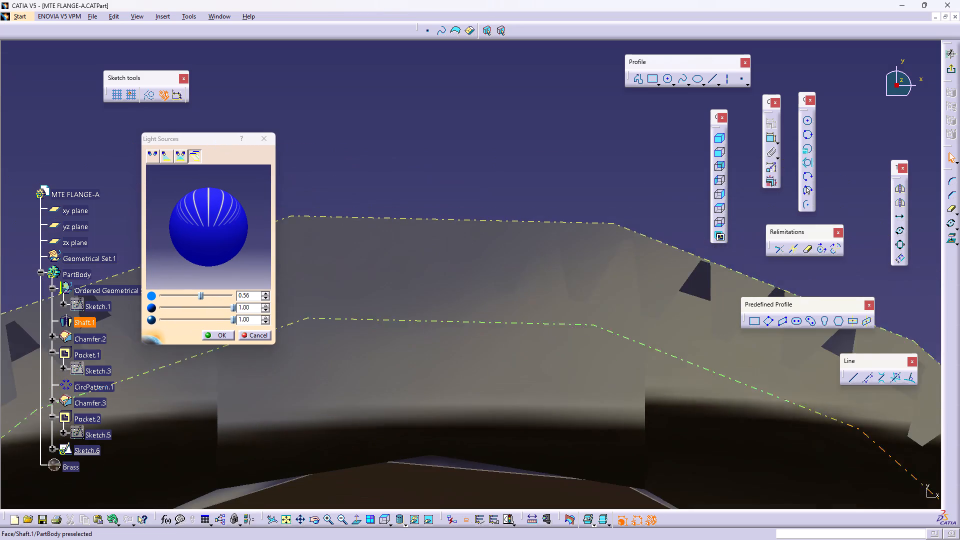
pyautogui.moveTo(353, 214); pyautogui.dragTo(353, 215, button='middle')
pyautogui.moveTo(417, 168); pyautogui.dragTo(421, 172, button='middle')
pyautogui.moveTo(416, 176); pyautogui.dragTo(421, 172, button='right')
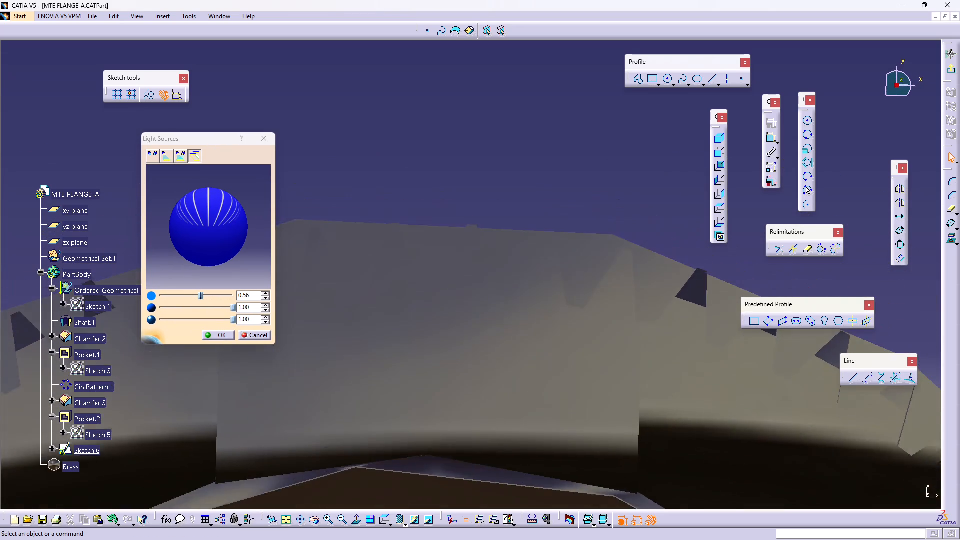
pyautogui.moveTo(421, 172); pyautogui.dragTo(421, 201, button='right')
pyautogui.moveTo(421, 172); pyautogui.dragTo(421, 201, button='middle')
pyautogui.click(363, 521)
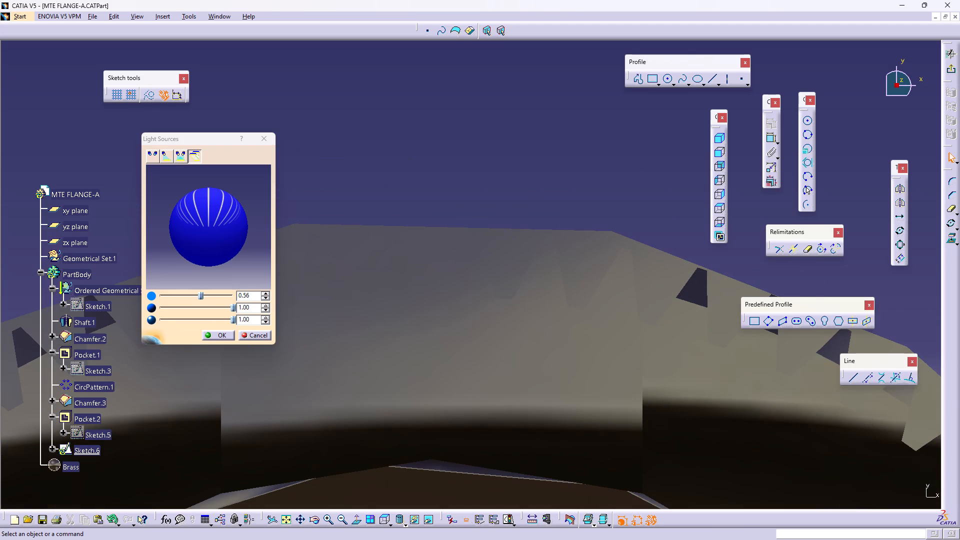
# Compare the two-light and no-light modes and set the lighting to a single light source.
pyautogui.click(179, 156)
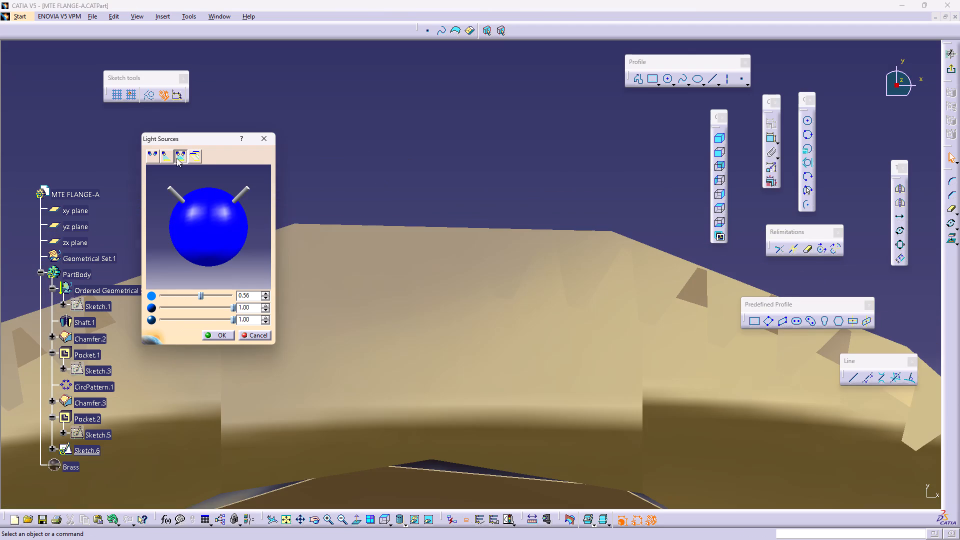
pyautogui.click(162, 155)
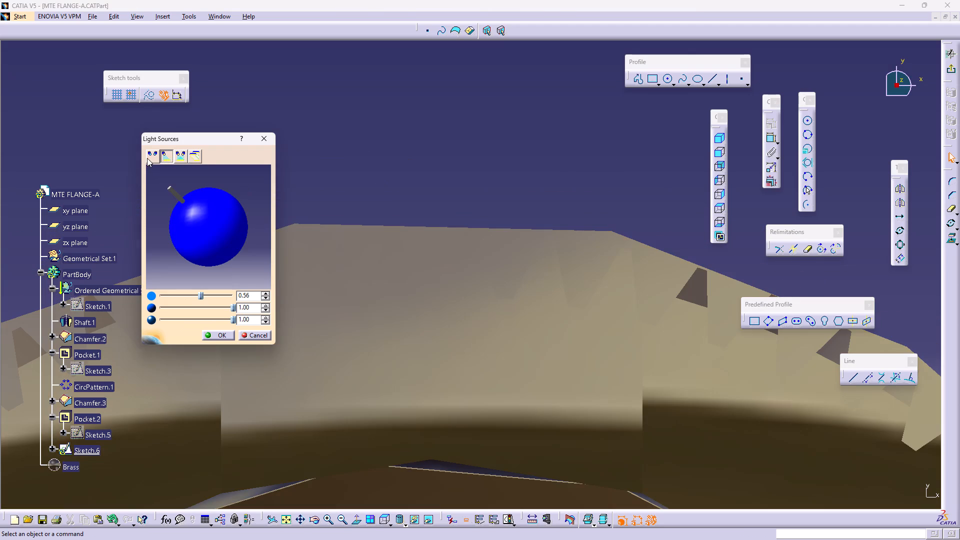
pyautogui.click(147, 158)
pyautogui.click(167, 155)
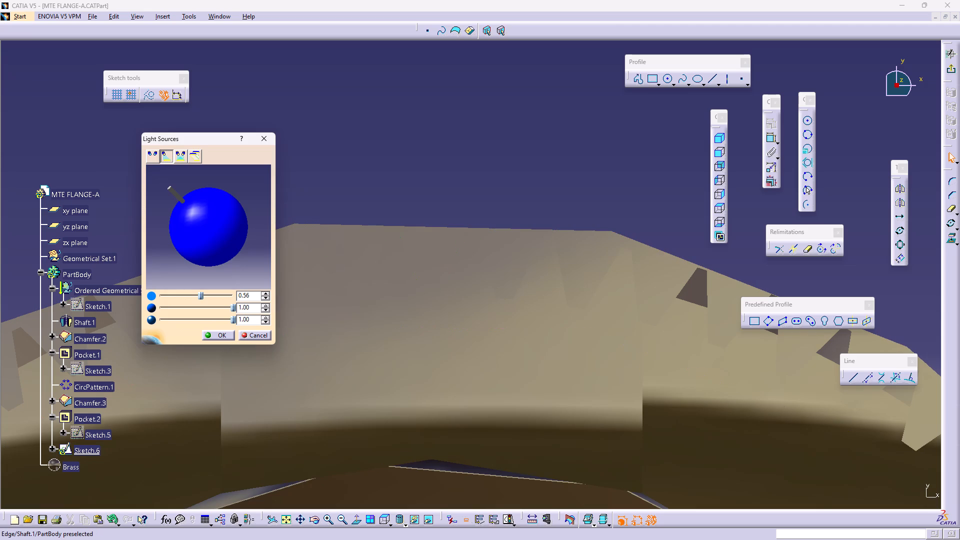
# Sketch a line about 1.24 mm long at about 65° along a gear tooth's flank, starting from the tooth's tip corner.
pyautogui.moveTo(481, 319); pyautogui.dragTo(500, 181, button='middle')
pyautogui.rightClick(500, 181)
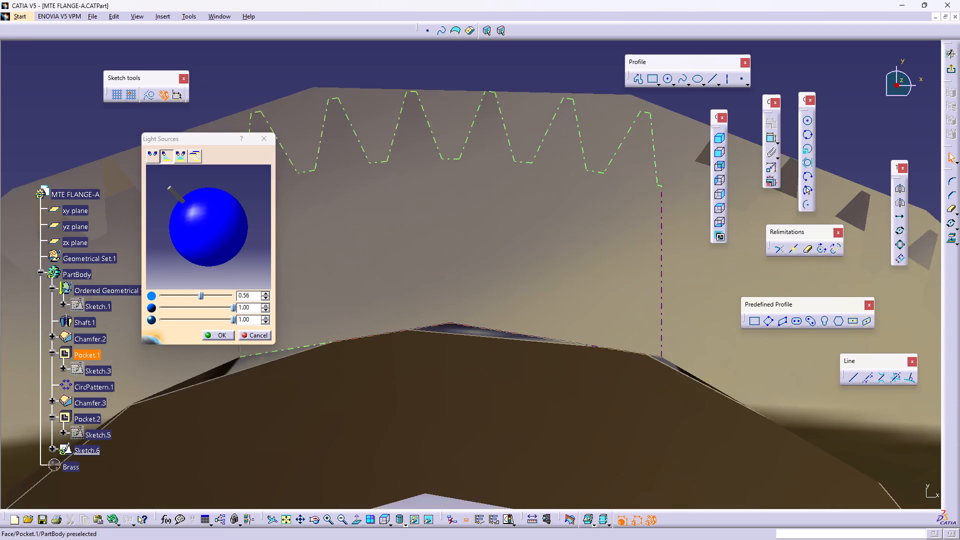
pyautogui.moveTo(500, 181); pyautogui.dragTo(498, 343, button='middle')
pyautogui.moveTo(498, 343); pyautogui.dragTo(511, 235, button='middle')
pyautogui.rightClick(498, 343)
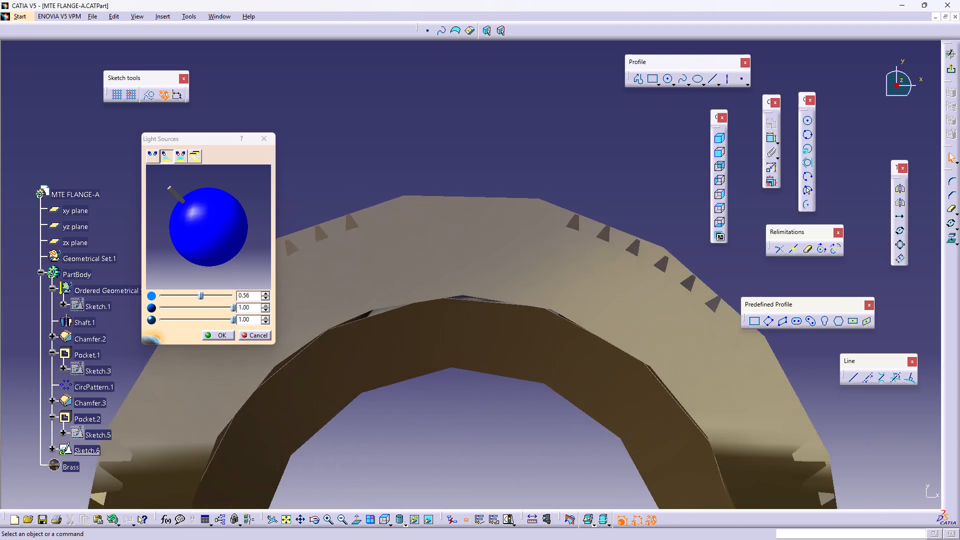
pyautogui.moveTo(511, 235); pyautogui.dragTo(511, 230, button='middle')
pyautogui.moveTo(511, 236); pyautogui.dragTo(487, 318, button='middle')
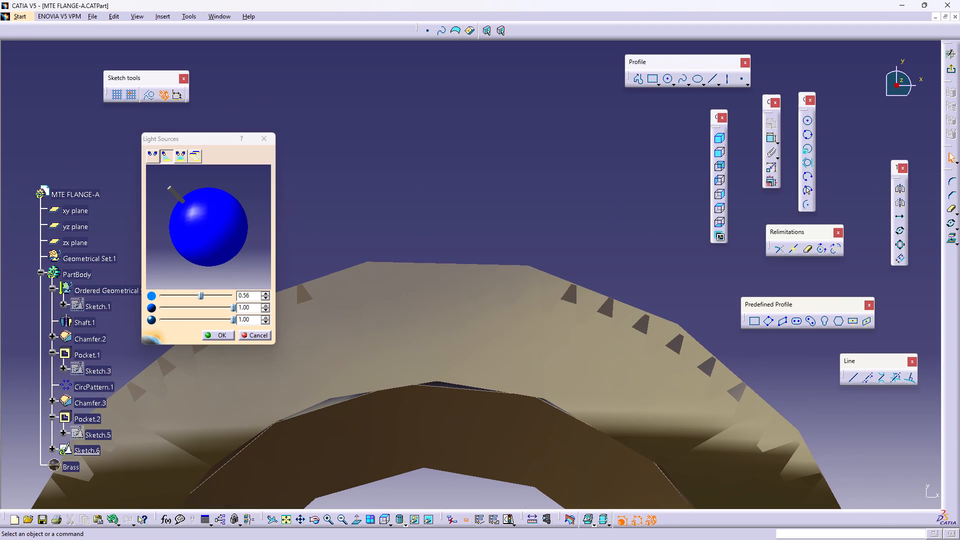
pyautogui.click(709, 77)
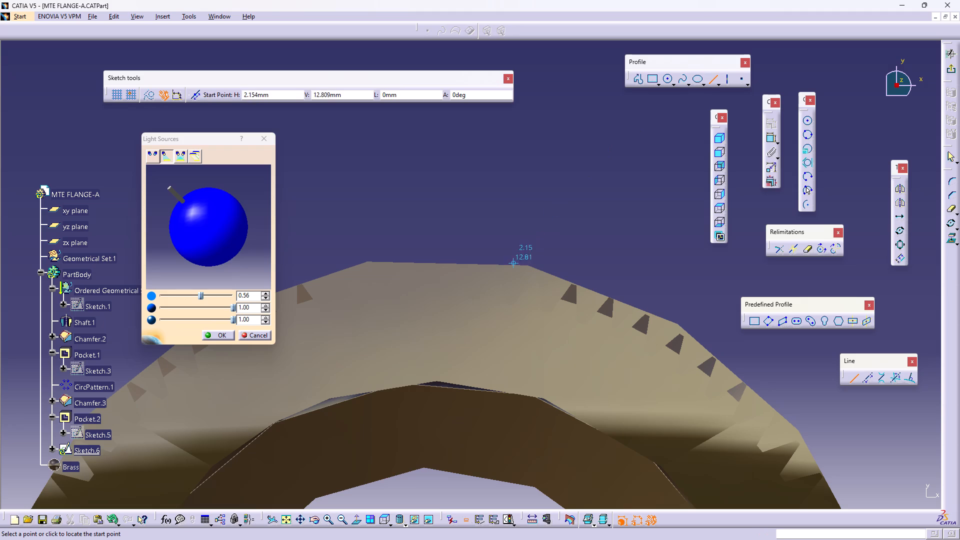
pyautogui.moveTo(507, 315); pyautogui.dragTo(520, 214, button='middle')
pyautogui.rightClick(507, 315)
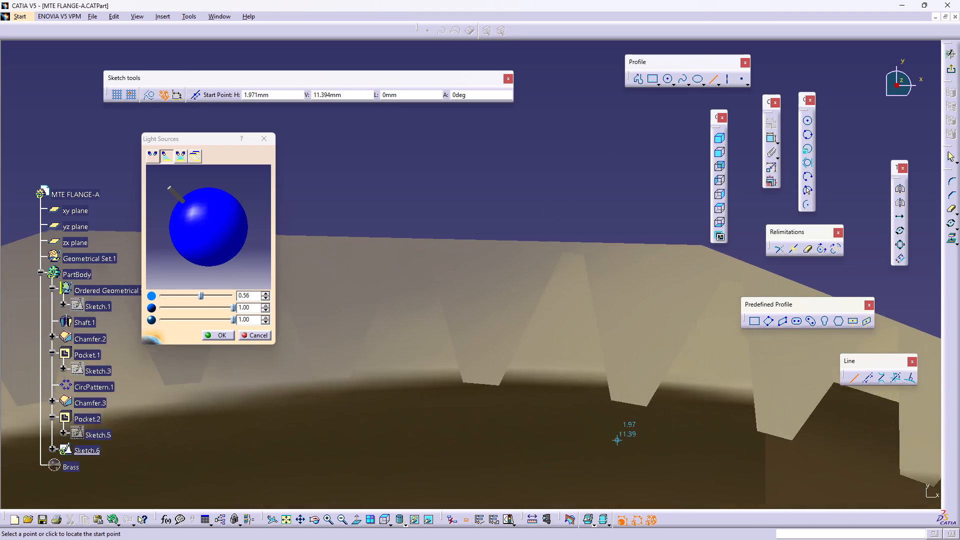
pyautogui.moveTo(520, 214); pyautogui.dragTo(528, 188, button='middle')
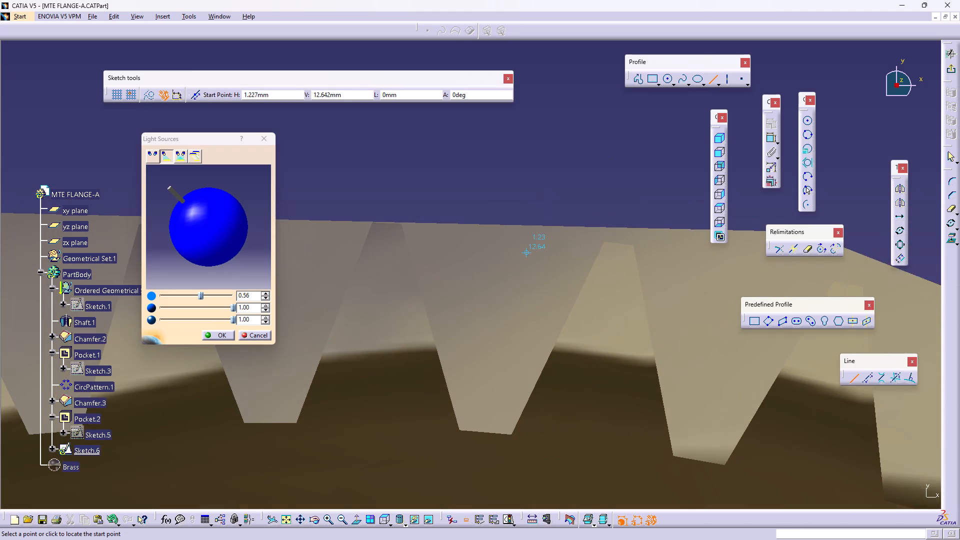
pyautogui.moveTo(511, 312); pyautogui.dragTo(508, 198, button='middle')
pyautogui.moveTo(500, 218); pyautogui.dragTo(474, 309, button='middle')
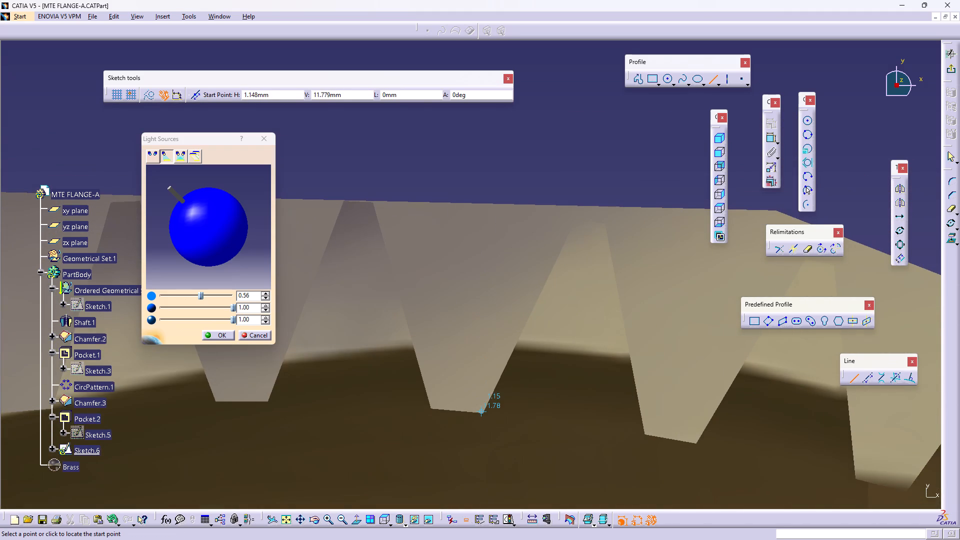
pyautogui.click(483, 413)
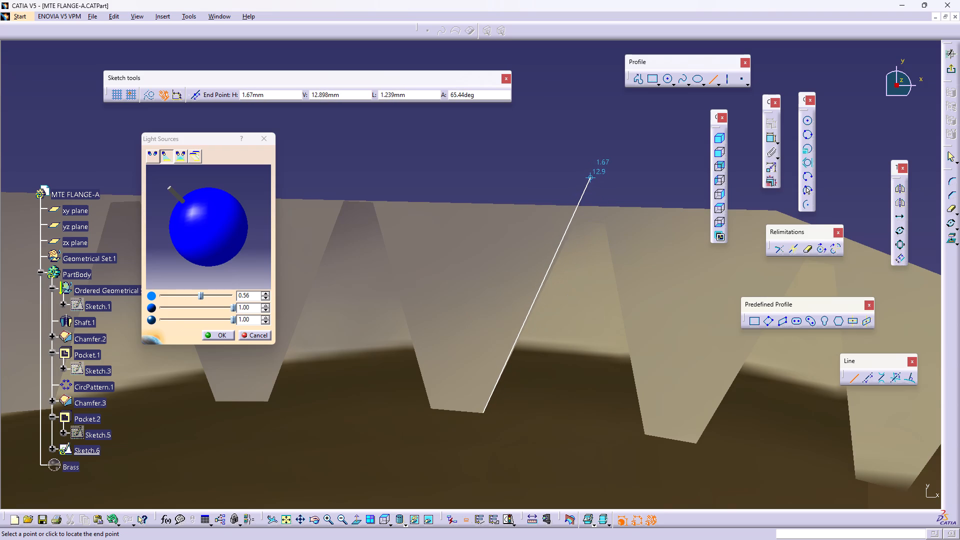
pyautogui.click(590, 176)
# Shorten the line by moving its tooth-tip endpoint away from the corner along the flank.
pyautogui.moveTo(483, 414); pyautogui.dragTo(484, 412)
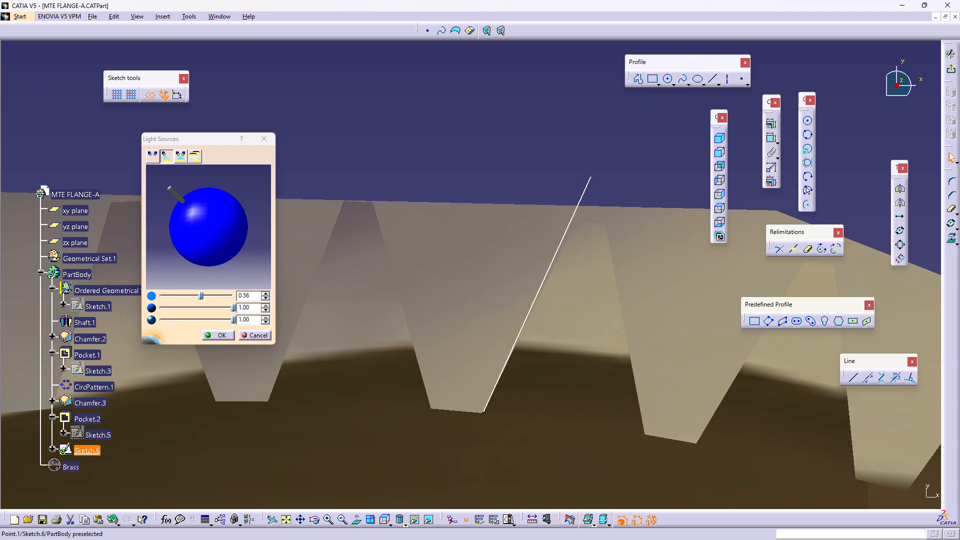
pyautogui.moveTo(484, 412); pyautogui.dragTo(491, 386)
pyautogui.doubleClick(467, 176)
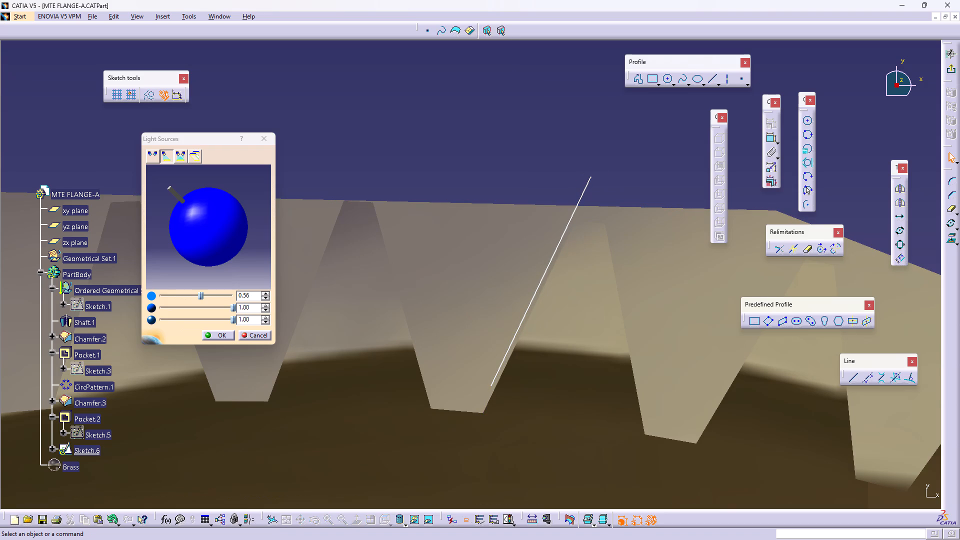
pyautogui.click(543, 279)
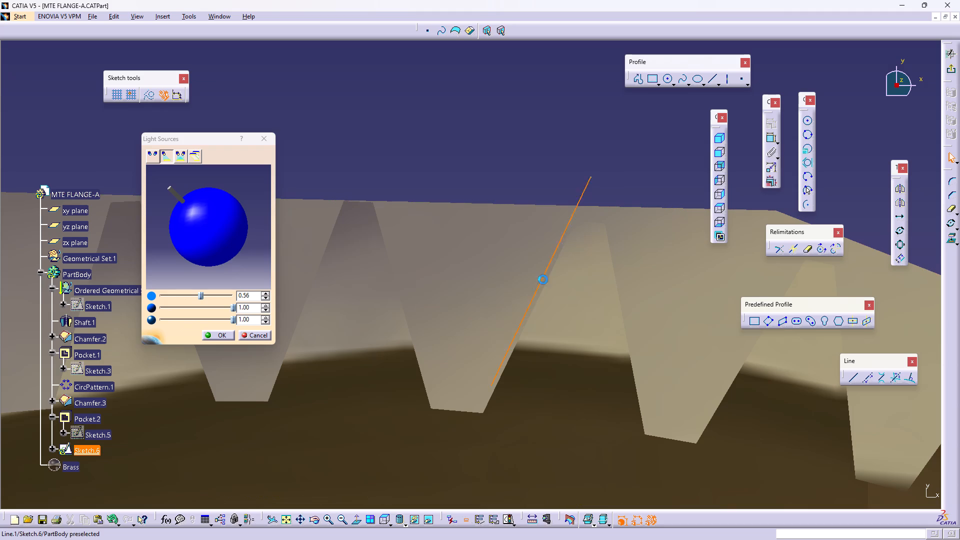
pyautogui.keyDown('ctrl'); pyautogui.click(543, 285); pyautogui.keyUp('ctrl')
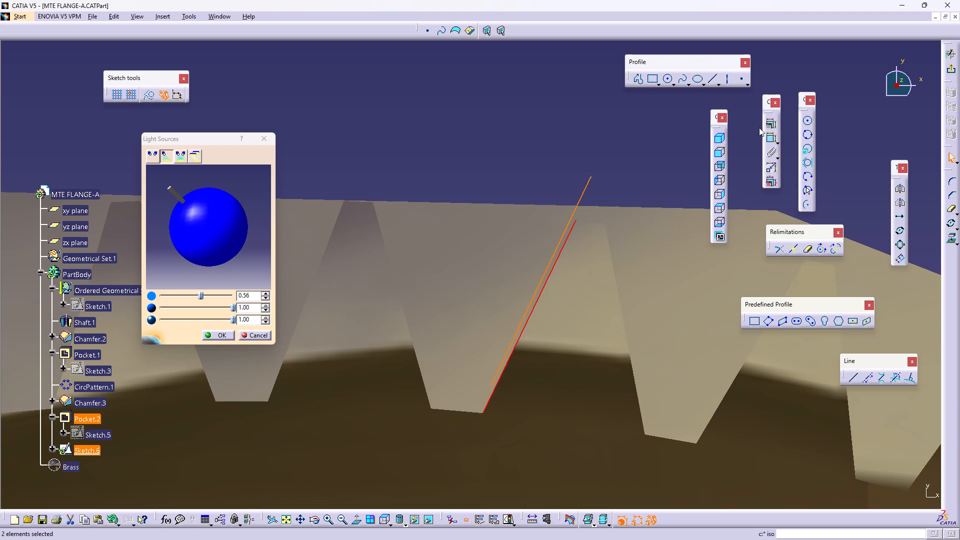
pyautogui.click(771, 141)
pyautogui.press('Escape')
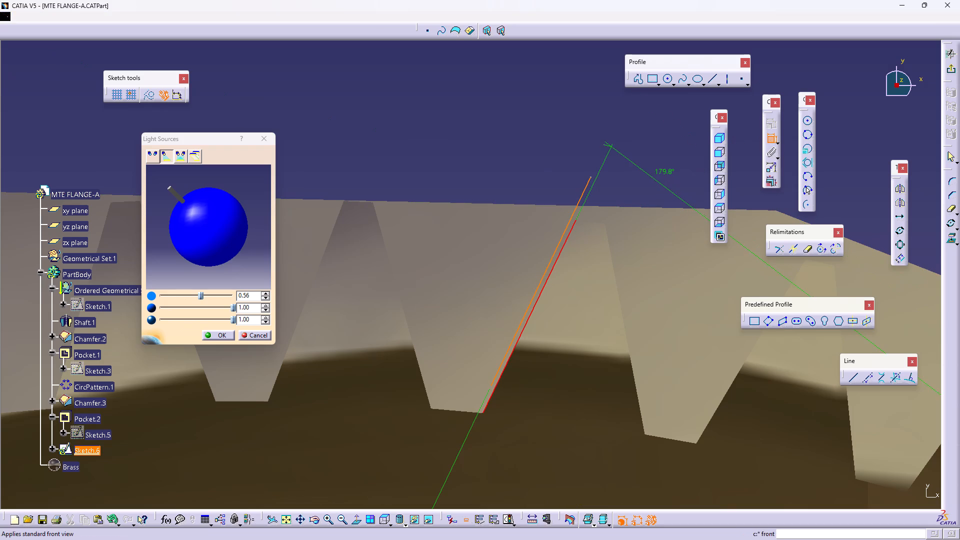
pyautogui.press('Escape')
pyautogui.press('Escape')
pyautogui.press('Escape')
# Constrain the sketched line to be coincident with the tooth flank edge beside it.
pyautogui.click(563, 231)
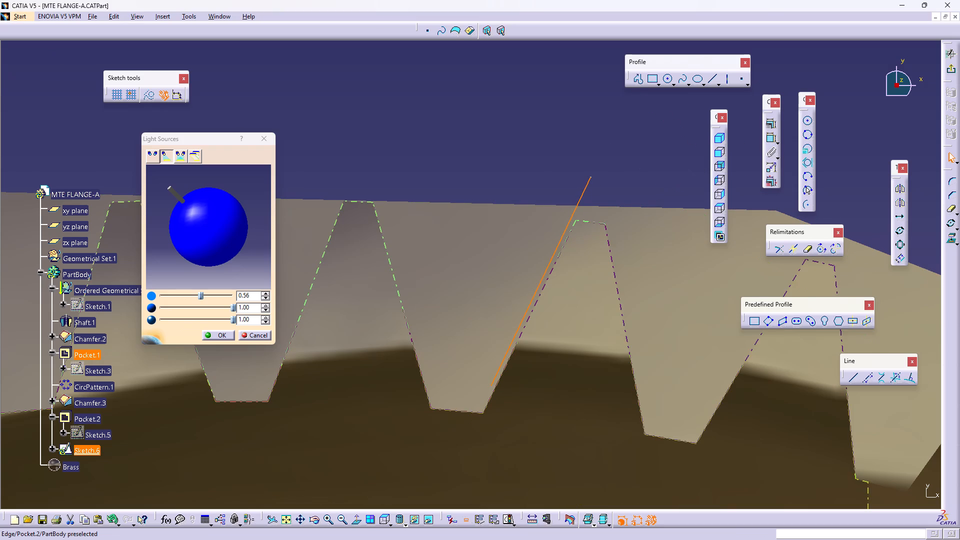
pyautogui.keyDown('ctrl'); pyautogui.click(564, 241); pyautogui.keyUp('ctrl')
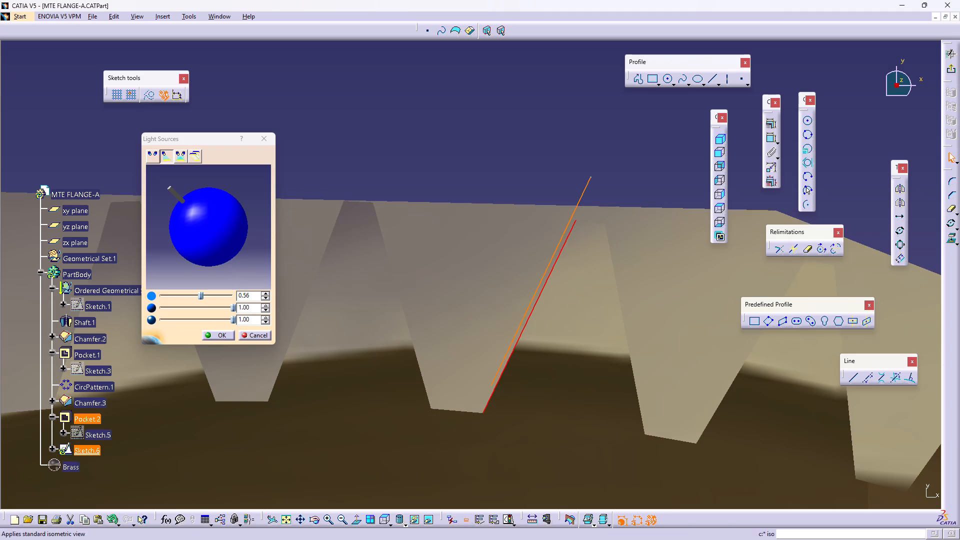
pyautogui.click(772, 123)
pyautogui.click(651, 137)
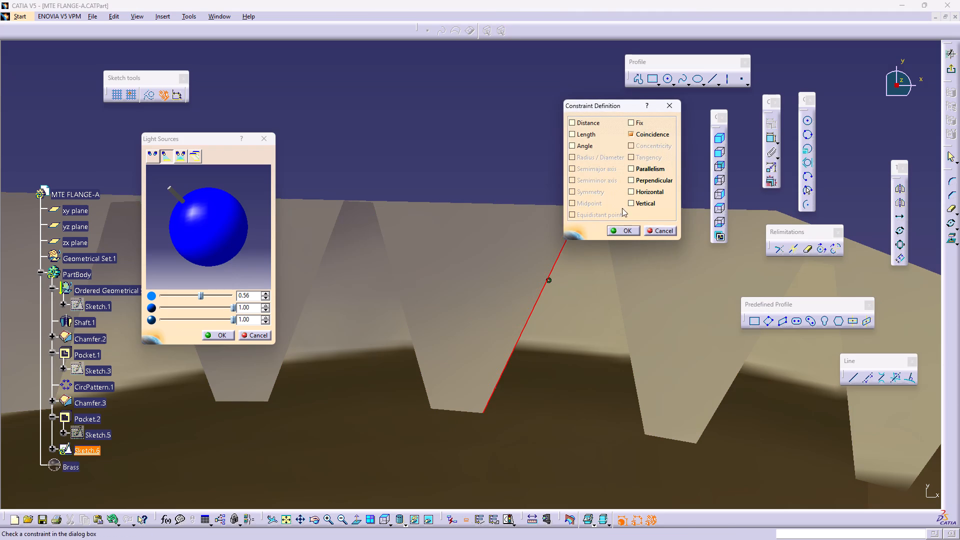
pyautogui.click(614, 234)
pyautogui.tripleClick(505, 152)
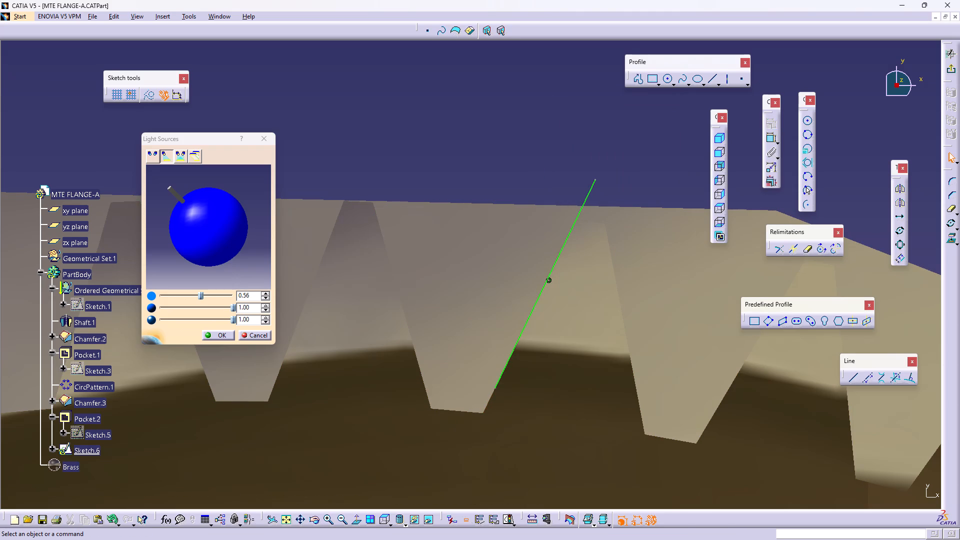
# Sketch a second line along the opposite flank of the same tooth gap, starting just beyond the gap's narrow end.
pyautogui.click(714, 78)
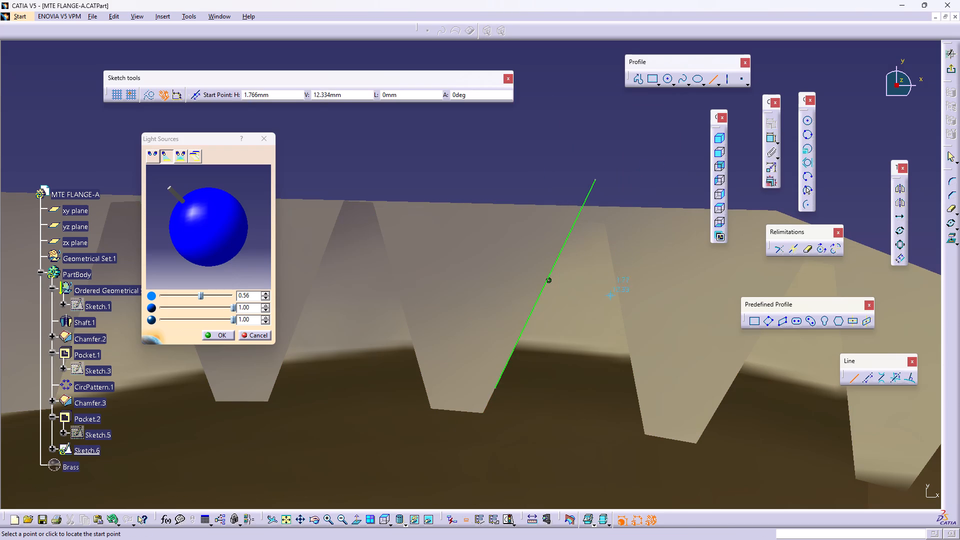
pyautogui.click(602, 191)
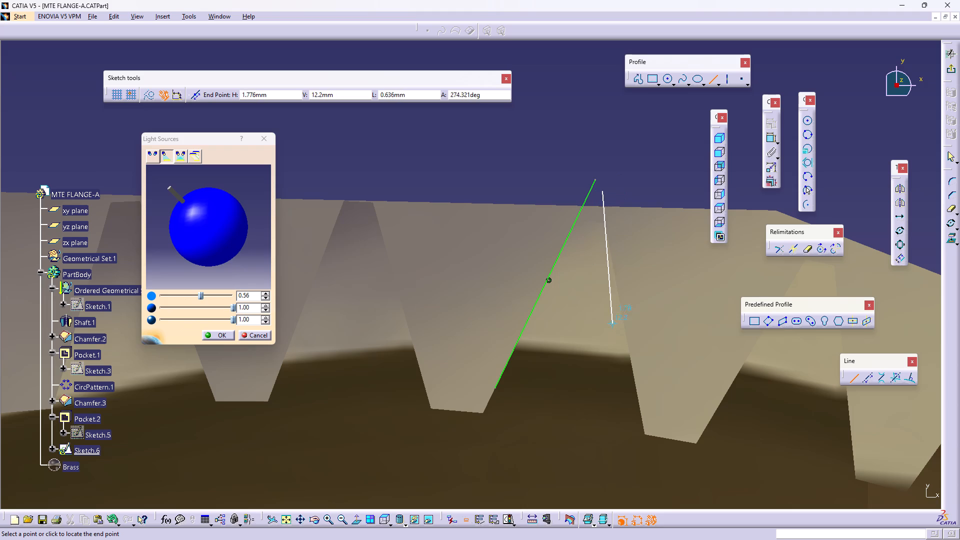
pyautogui.click(637, 369)
pyautogui.click(664, 172)
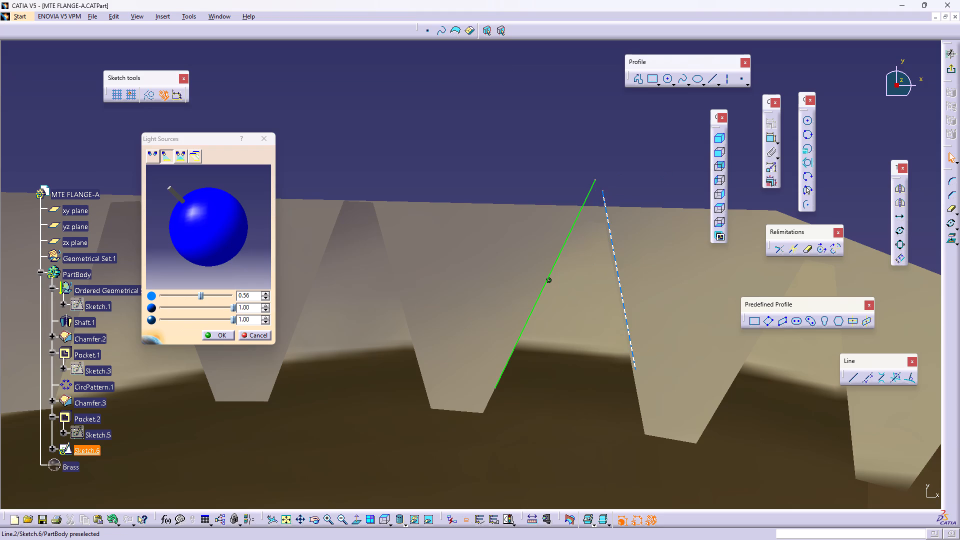
# Constrain the second line to be coincident with the adjacent flank edge of the tooth gap.
pyautogui.click(614, 256)
pyautogui.keyDown('ctrl'); pyautogui.click(611, 264); pyautogui.keyUp('ctrl')
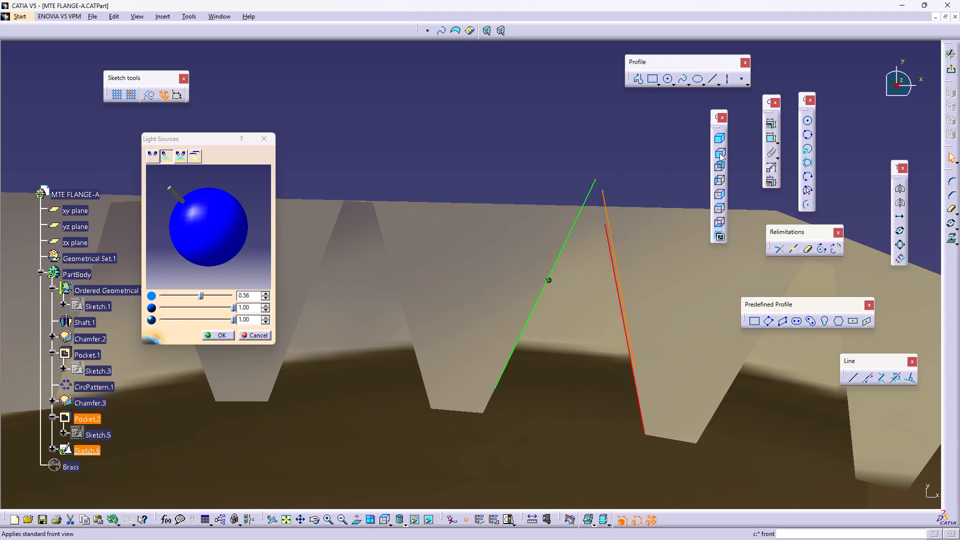
pyautogui.click(769, 124)
pyautogui.click(664, 134)
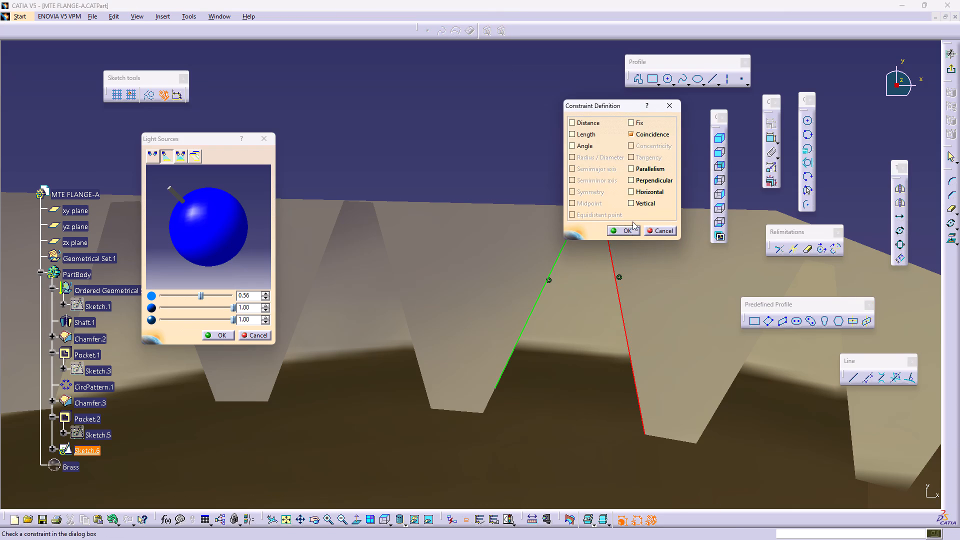
pyautogui.click(621, 233)
pyautogui.click(554, 142)
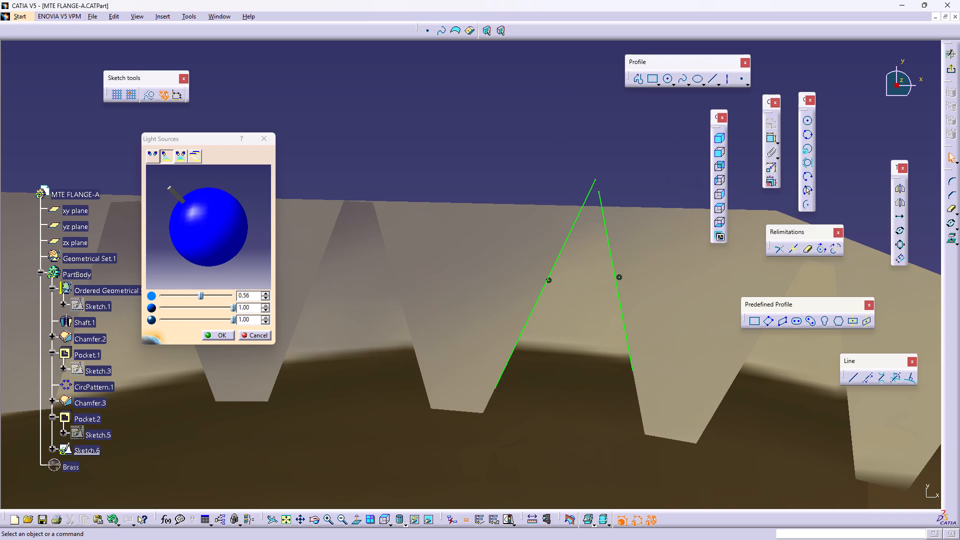
pyautogui.doubleClick(574, 152)
# Pull back the first flank line's upper endpoint until it is about level with the second line's upper endpoint.
pyautogui.moveTo(597, 178); pyautogui.dragTo(580, 192)
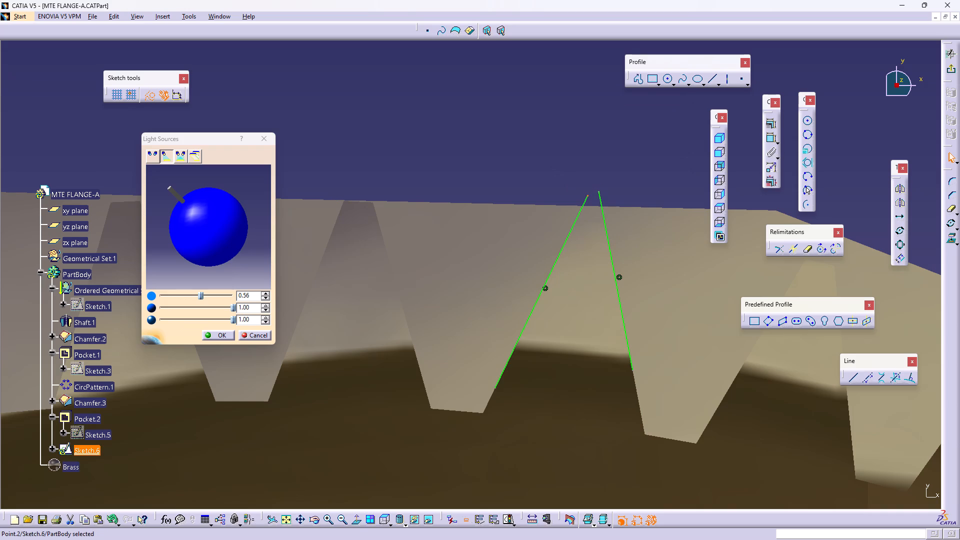
pyautogui.doubleClick(587, 162)
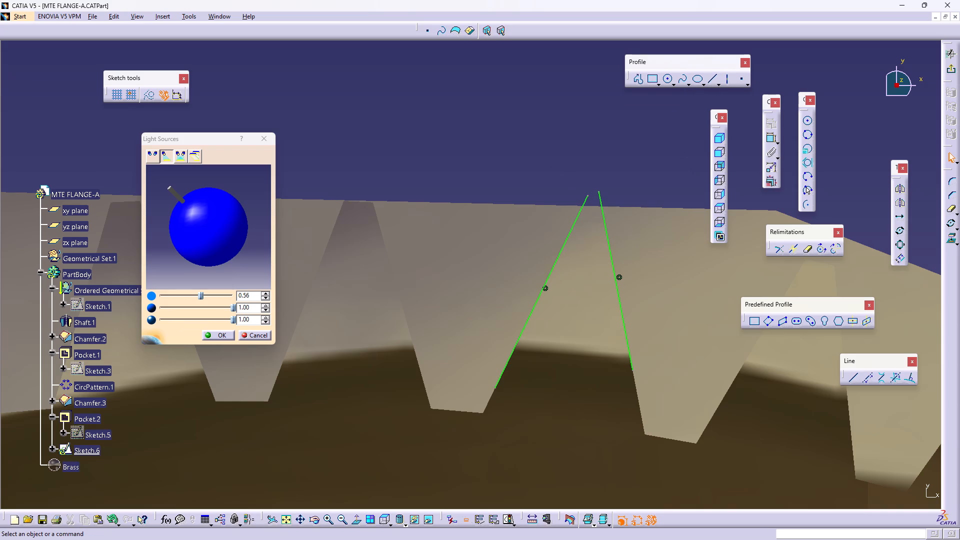
pyautogui.moveTo(587, 196); pyautogui.dragTo(589, 190)
pyautogui.doubleClick(625, 148)
# Sketch a horizontal line about 0.04 mm long from the first flank line's upper endpoint to just above the second line's upper endpoint.
pyautogui.click(711, 78)
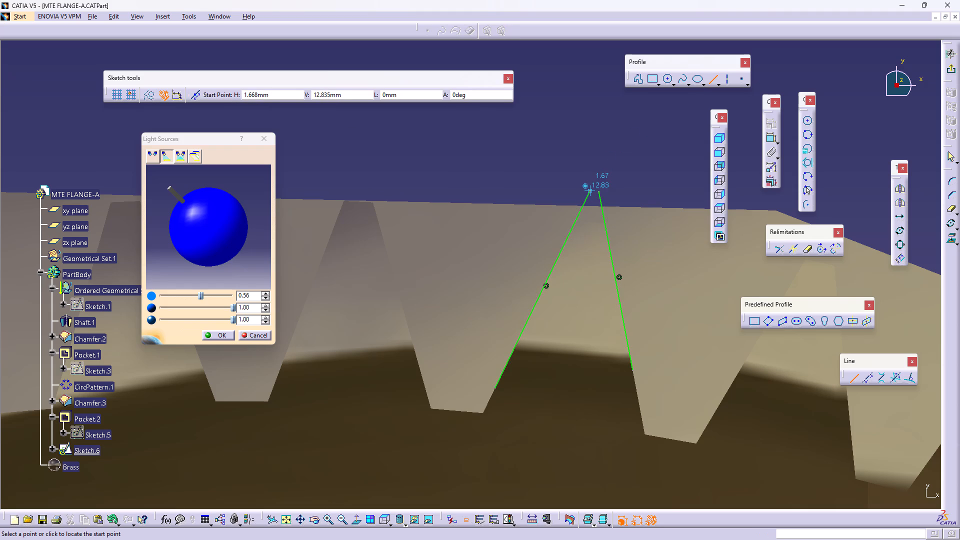
pyautogui.click(590, 191)
pyautogui.moveTo(600, 189); pyautogui.dragTo(625, 97, button='middle')
pyautogui.rightClick(600, 189)
pyautogui.moveTo(626, 115); pyautogui.dragTo(189, 317, button='middle')
pyautogui.moveTo(472, 183); pyautogui.dragTo(480, 269, button='middle')
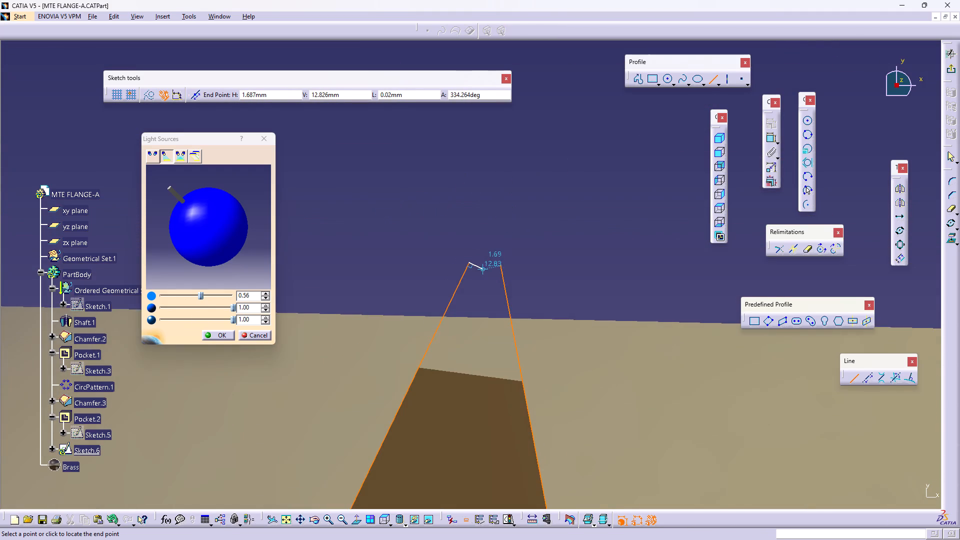
pyautogui.moveTo(480, 269); pyautogui.dragTo(489, 176, button='middle')
pyautogui.rightClick(480, 271)
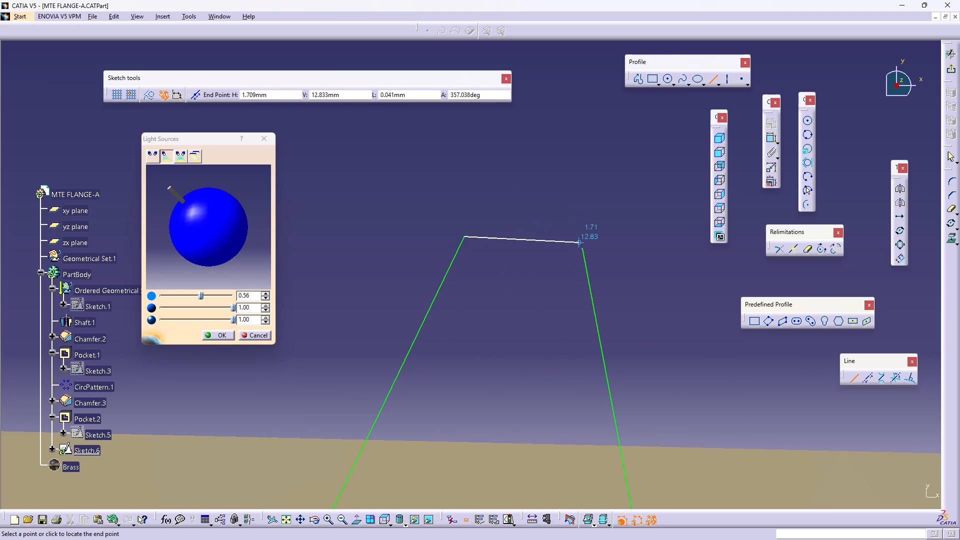
pyautogui.click(582, 234)
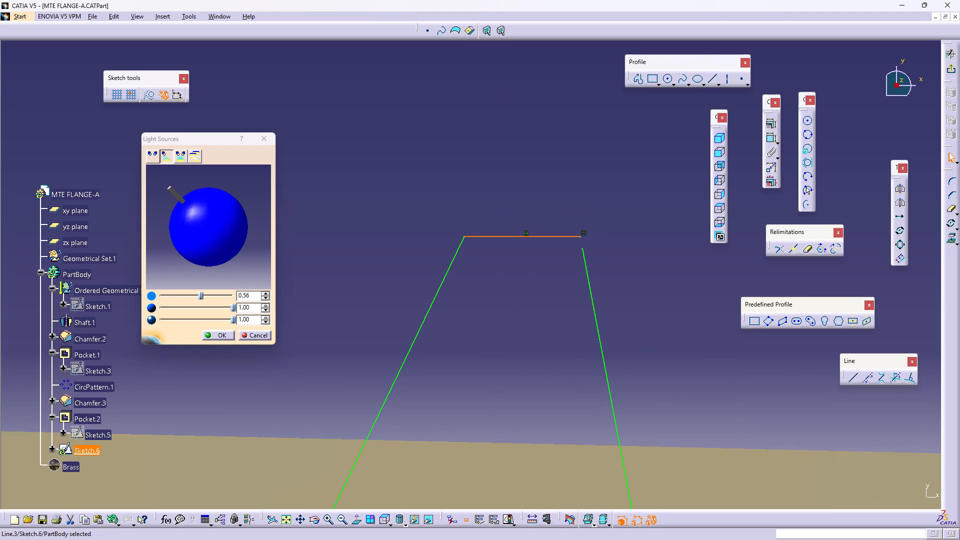
pyautogui.click(610, 243)
# Make the second flank line's upper endpoint coincident with the free end of the short horizontal line.
pyautogui.click(582, 247)
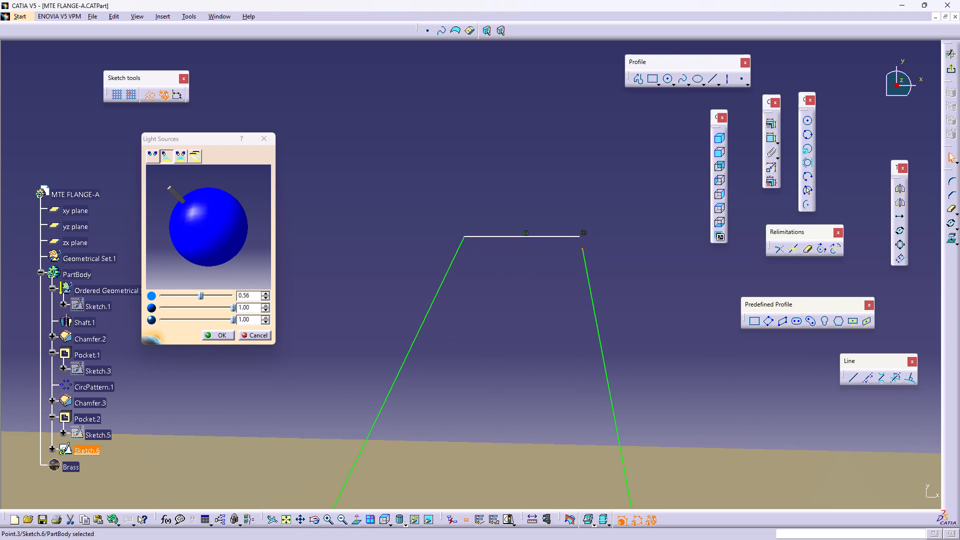
pyautogui.keyDown('ctrl'); pyautogui.click(580, 236); pyautogui.keyUp('ctrl')
pyautogui.click(774, 125)
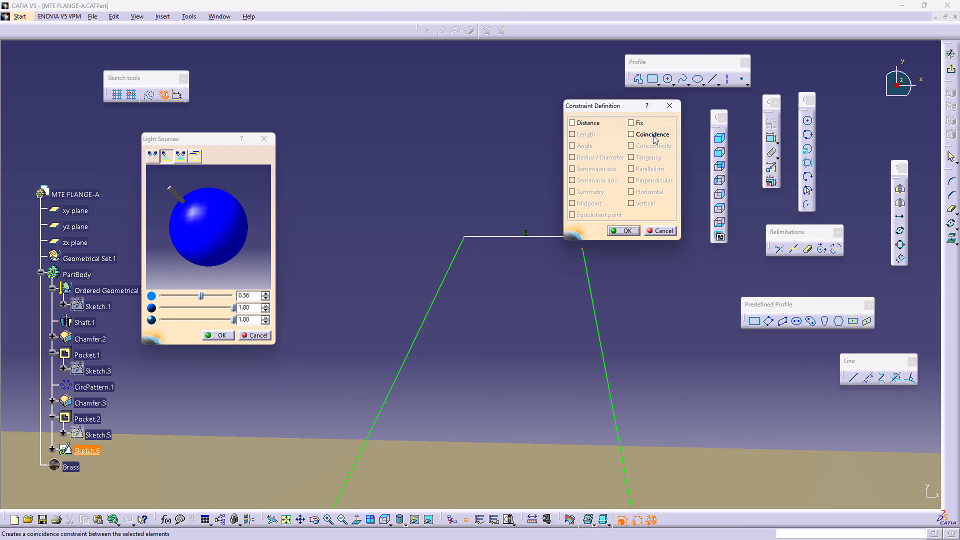
pyautogui.click(653, 135)
pyautogui.click(618, 229)
pyautogui.click(656, 283)
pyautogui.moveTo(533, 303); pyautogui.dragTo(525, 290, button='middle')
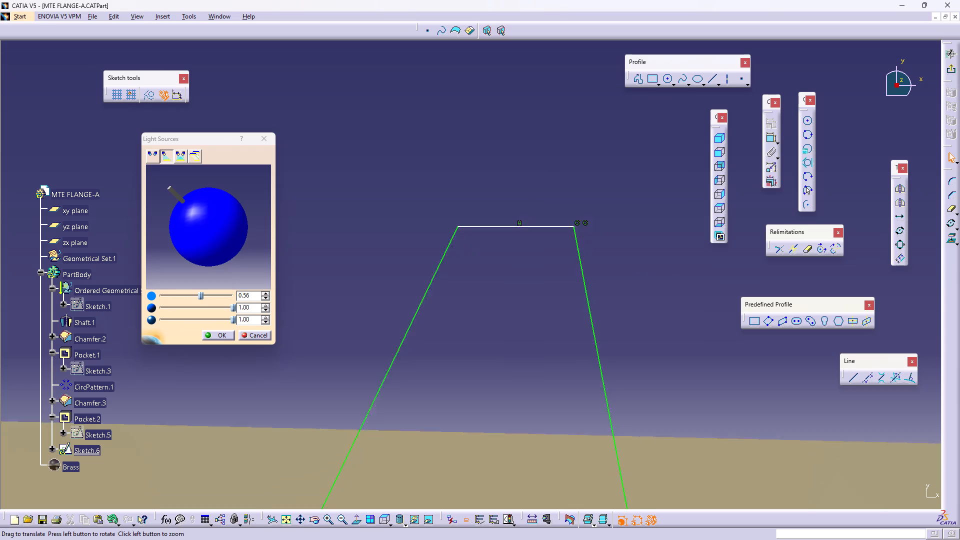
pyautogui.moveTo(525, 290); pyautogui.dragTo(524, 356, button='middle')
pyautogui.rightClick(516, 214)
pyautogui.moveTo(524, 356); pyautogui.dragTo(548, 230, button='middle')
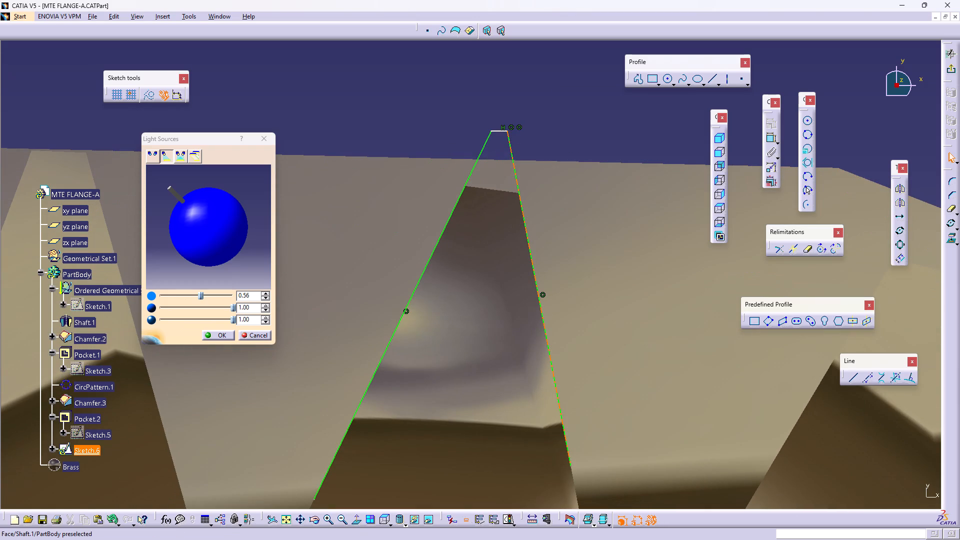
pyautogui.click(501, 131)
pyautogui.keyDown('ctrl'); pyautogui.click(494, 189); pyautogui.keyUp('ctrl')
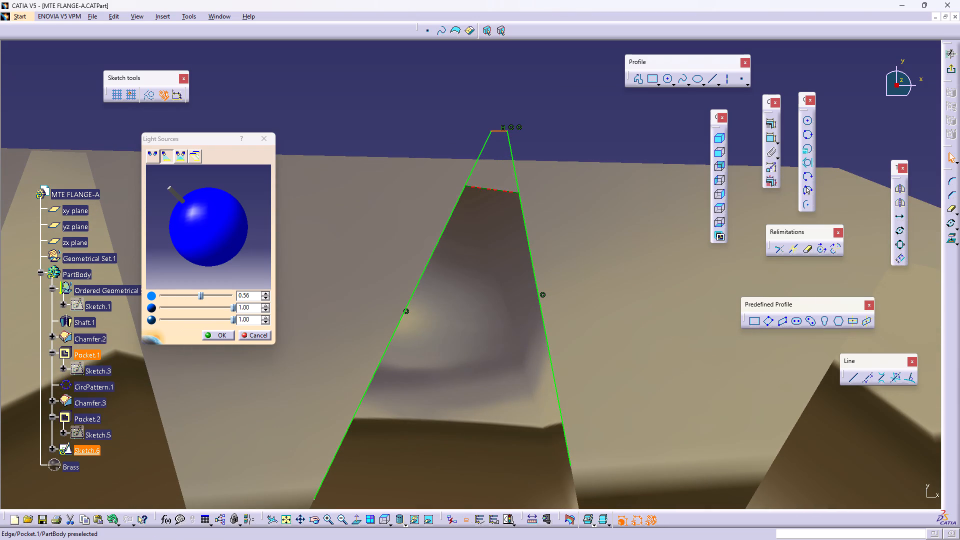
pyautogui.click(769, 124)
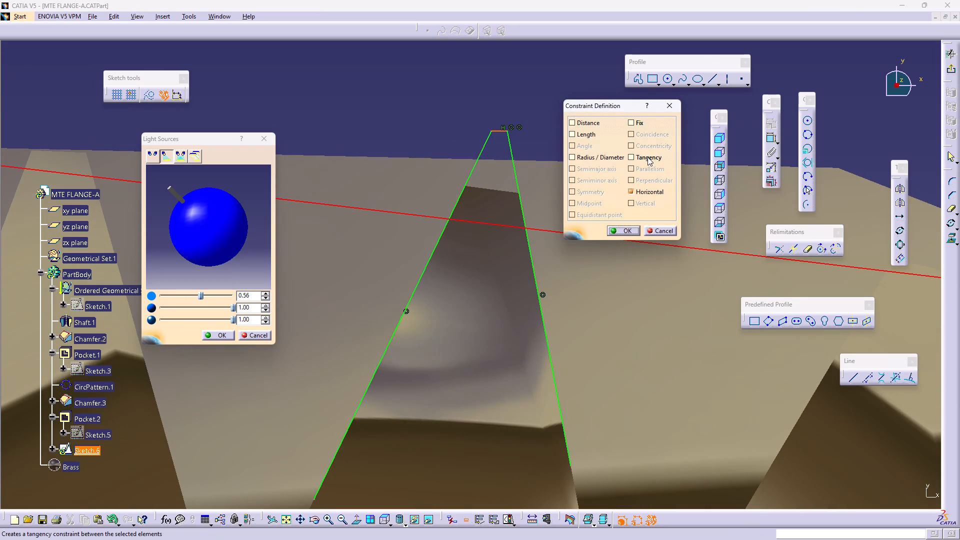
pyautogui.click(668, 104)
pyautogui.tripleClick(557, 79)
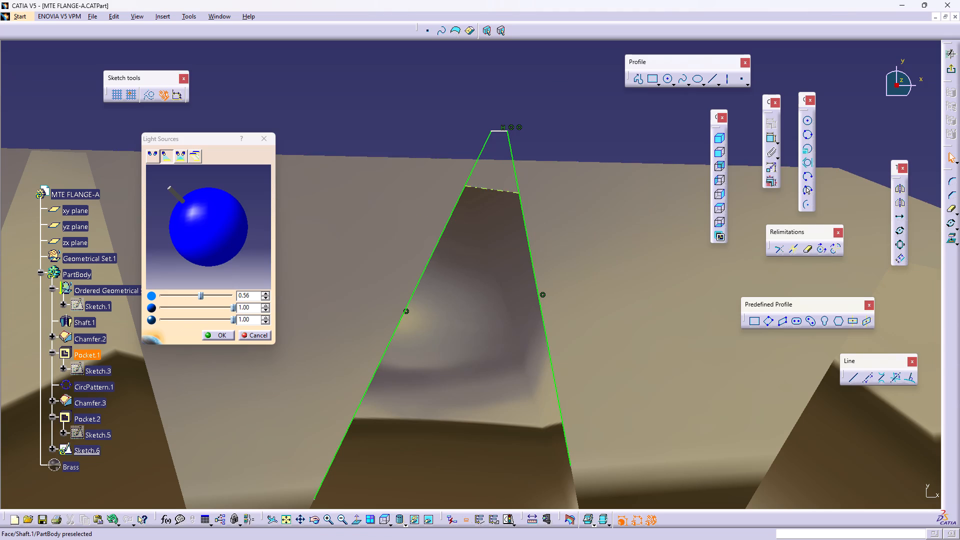
# Delete the horizontal constraint from the short line that joins the two flank lines.
pyautogui.click(500, 129)
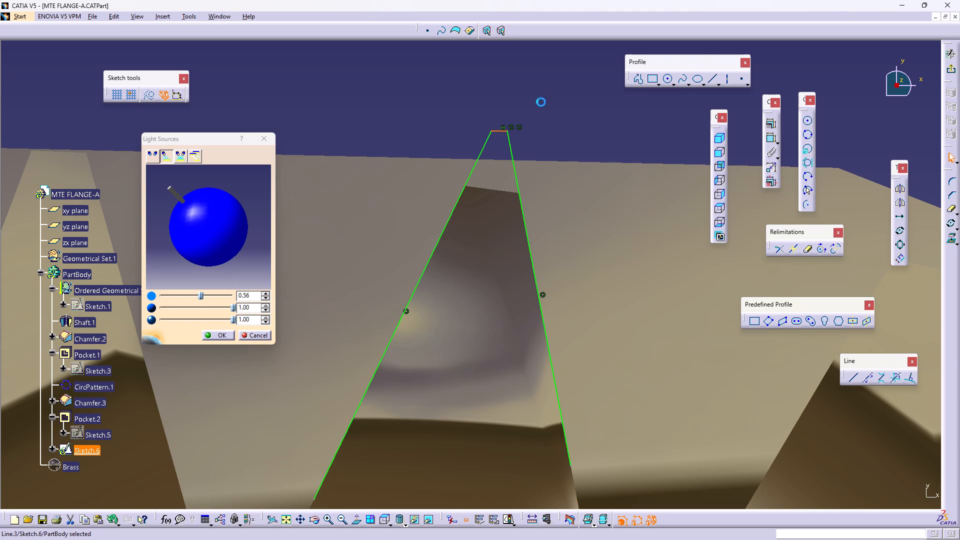
pyautogui.click(541, 102)
pyautogui.click(504, 126)
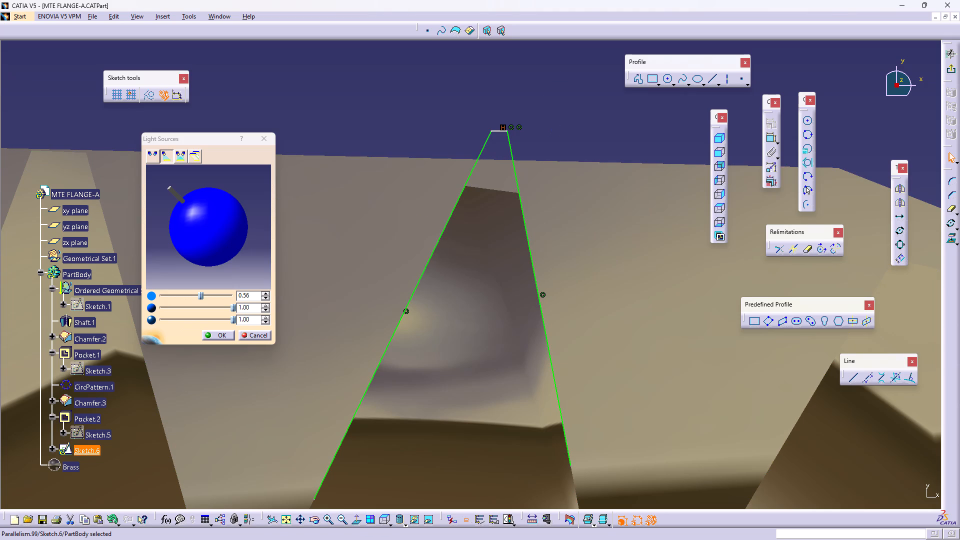
pyautogui.press('Delete')
pyautogui.doubleClick(559, 123)
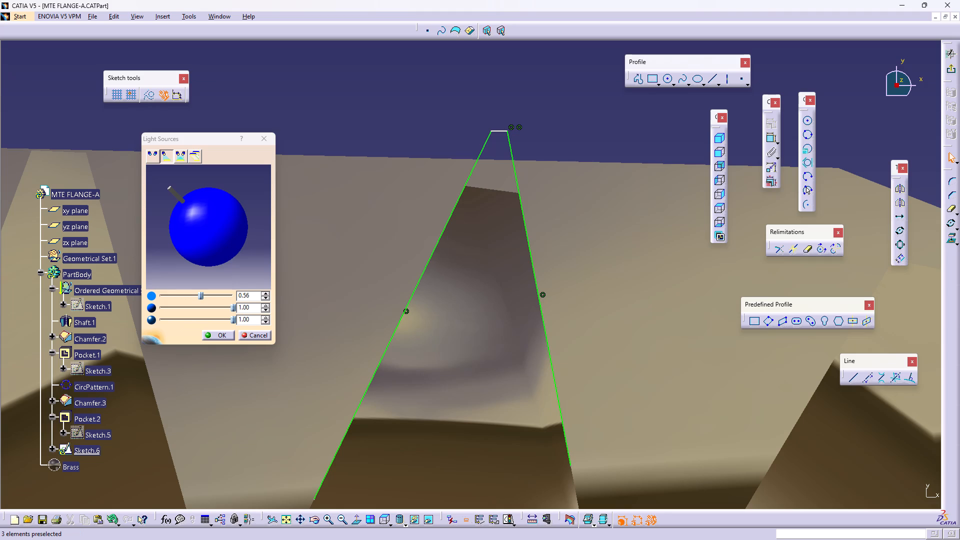
# Examine which constraints are available between the short joining line and the curved edge at the tooth gap's narrow end.
pyautogui.click(499, 131)
pyautogui.keyDown('ctrl'); pyautogui.click(495, 191); pyautogui.keyUp('ctrl')
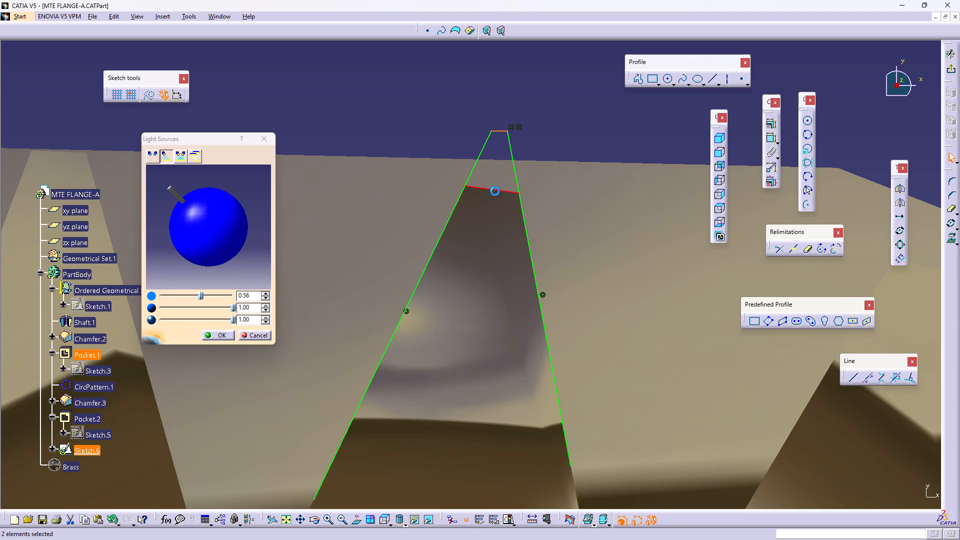
pyautogui.click(768, 126)
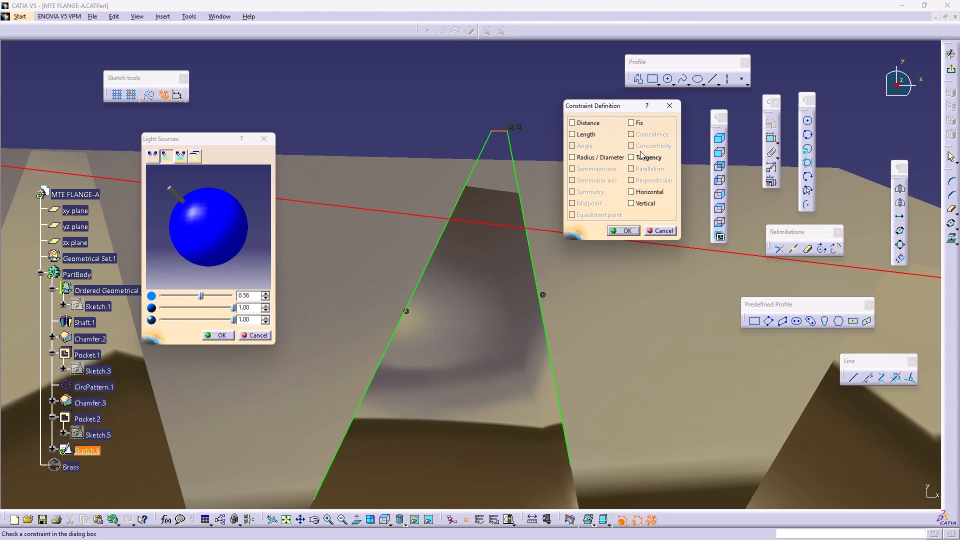
pyautogui.moveTo(488, 257); pyautogui.dragTo(468, 187, button='middle')
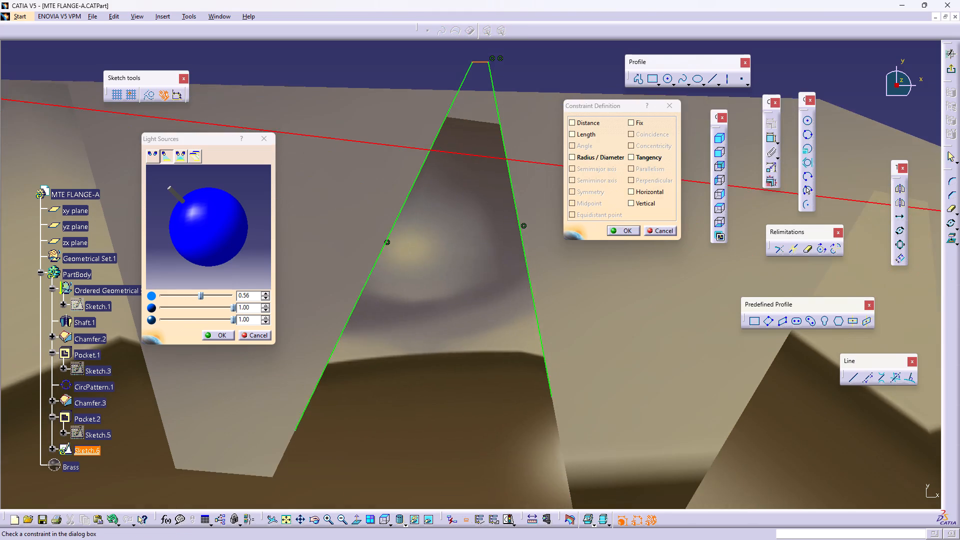
pyautogui.moveTo(468, 187); pyautogui.dragTo(507, 379, button='middle')
pyautogui.rightClick(477, 238)
pyautogui.tripleClick(479, 156)
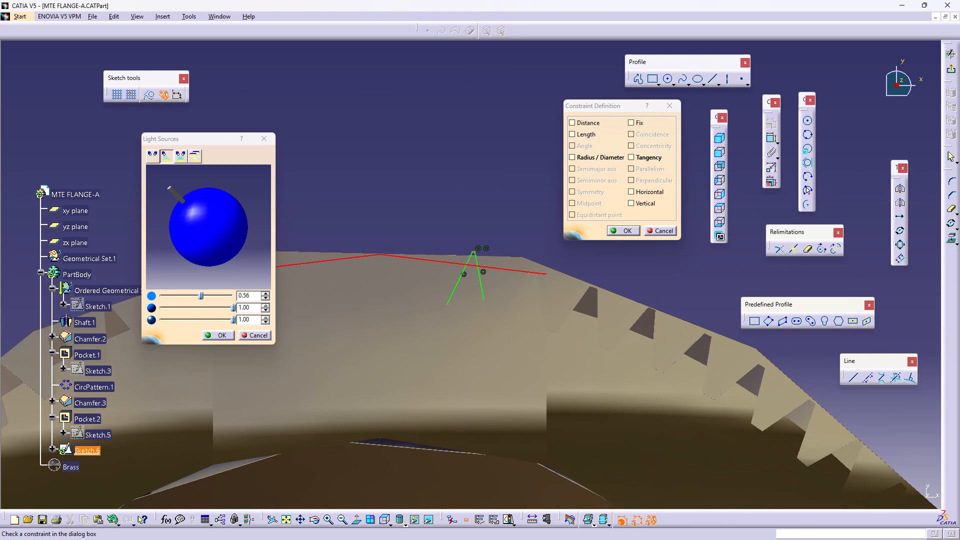
pyautogui.click(479, 156)
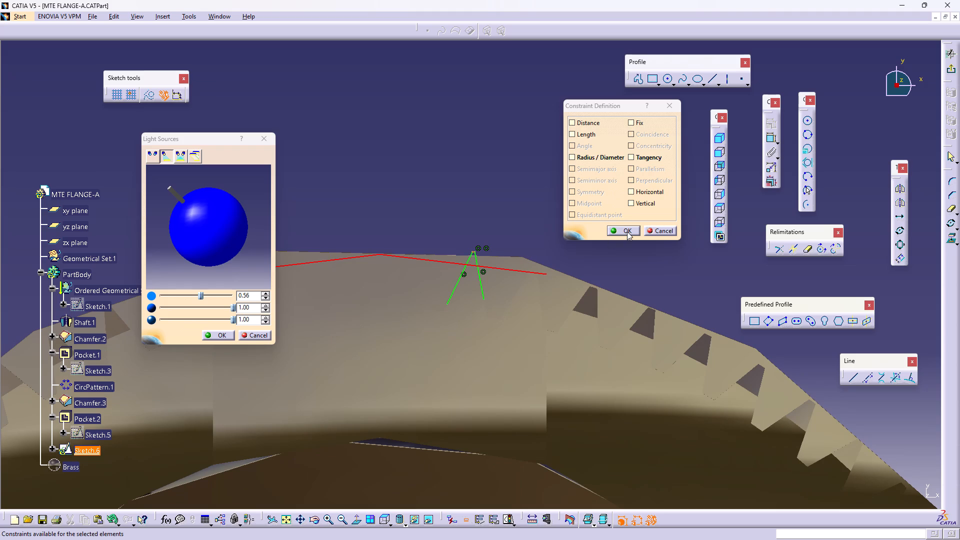
pyautogui.click(627, 231)
pyautogui.click(523, 191)
# Move the second flank line's lower endpoint further along the flank towards the tooth-tip corner.
pyautogui.moveTo(529, 223); pyautogui.dragTo(548, 130, button='middle')
pyautogui.rightClick(529, 223)
pyautogui.moveTo(542, 228); pyautogui.dragTo(554, 149, button='middle')
pyautogui.moveTo(528, 284); pyautogui.dragTo(535, 331)
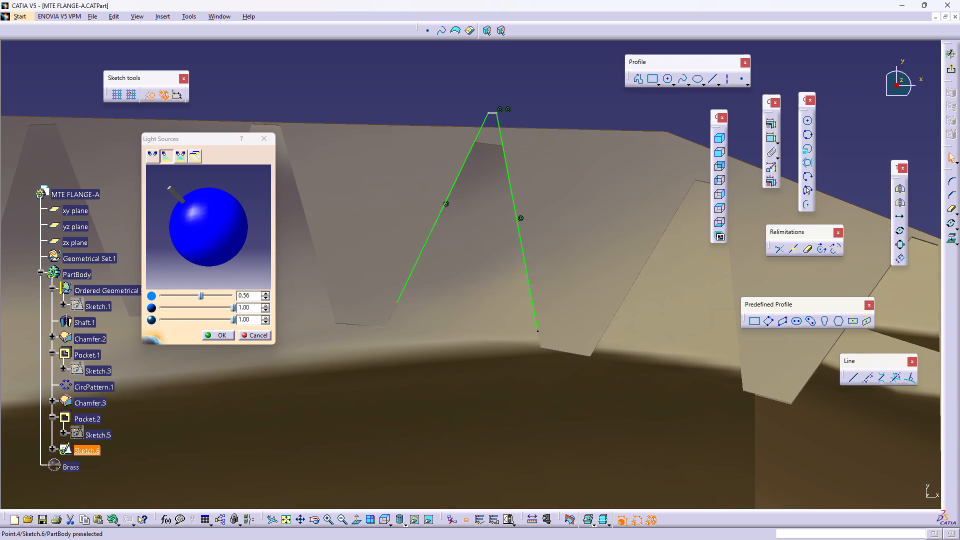
pyautogui.moveTo(535, 331); pyautogui.dragTo(538, 341)
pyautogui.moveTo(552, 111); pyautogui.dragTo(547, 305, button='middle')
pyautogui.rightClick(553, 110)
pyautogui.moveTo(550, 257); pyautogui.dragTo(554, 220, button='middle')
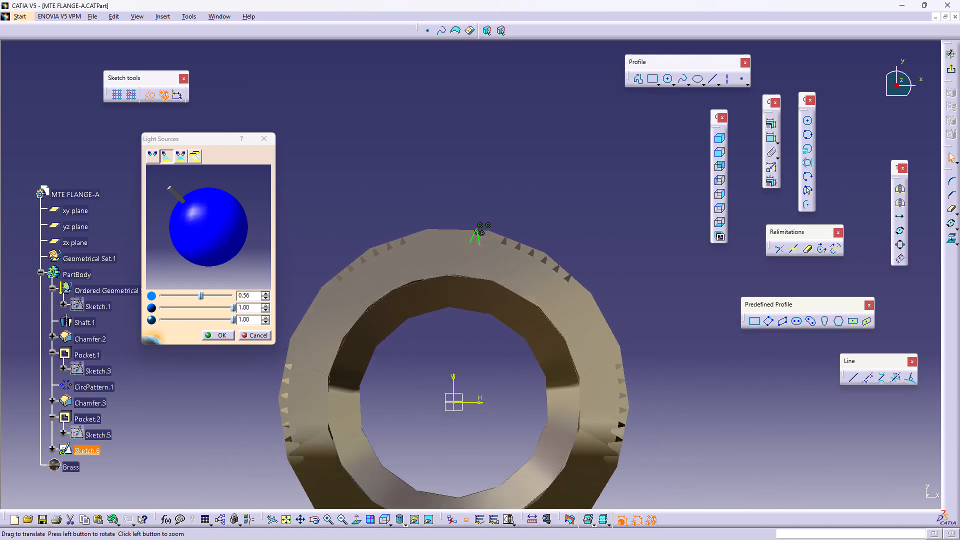
# Accept the open light source settings and draw a circle centred on the sketch origin, viewed square to the collar face.
pyautogui.moveTo(554, 220); pyautogui.dragTo(555, 137, button='middle')
pyautogui.tripleClick(555, 137)
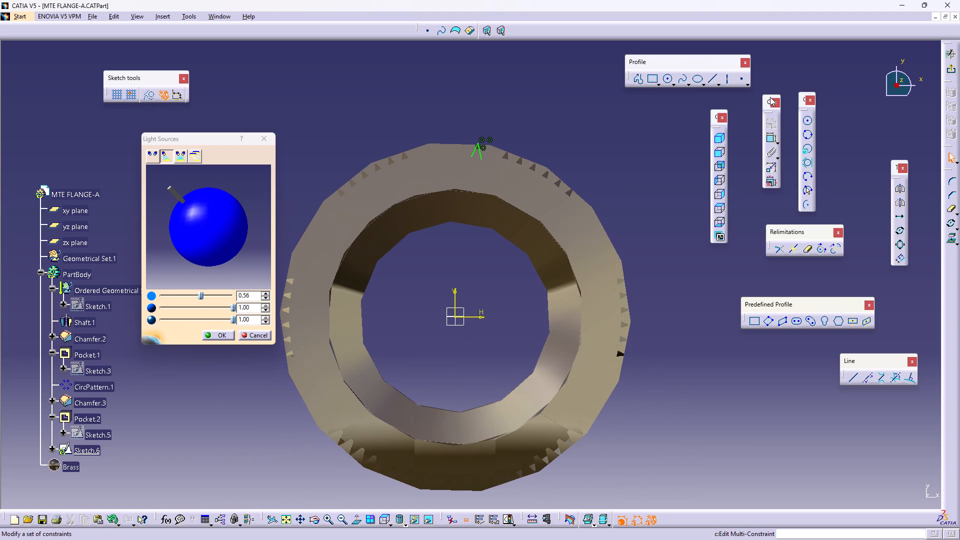
pyautogui.click(808, 120)
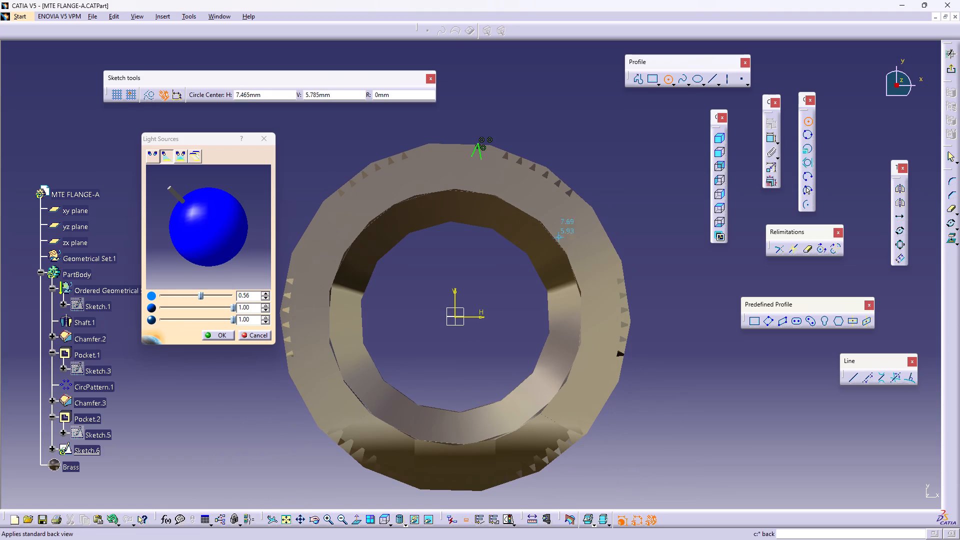
pyautogui.click(360, 520)
pyautogui.click(213, 337)
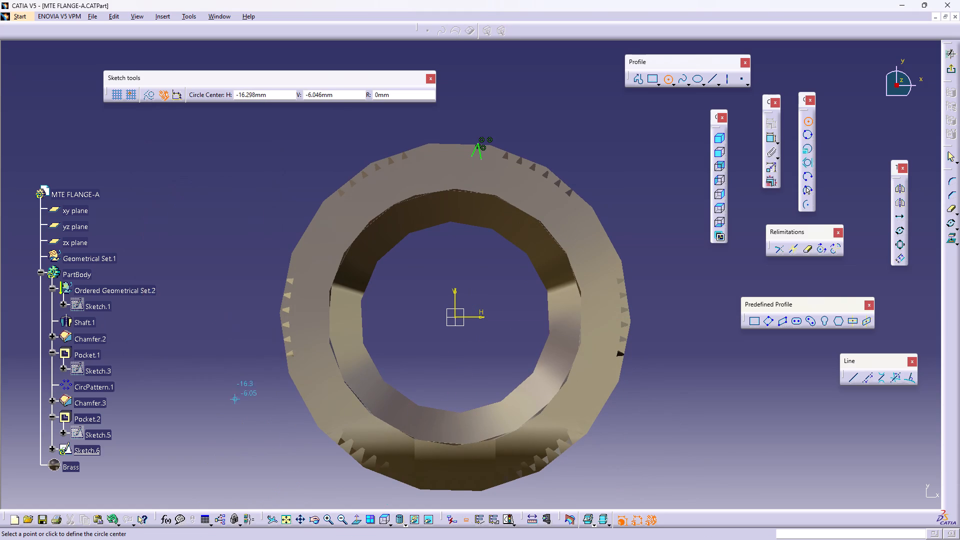
pyautogui.click(356, 520)
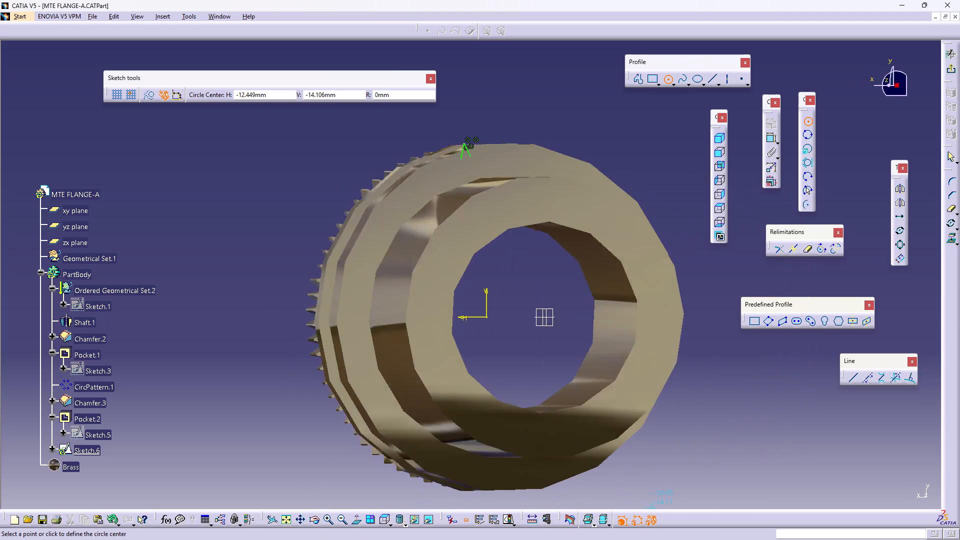
pyautogui.click(355, 519)
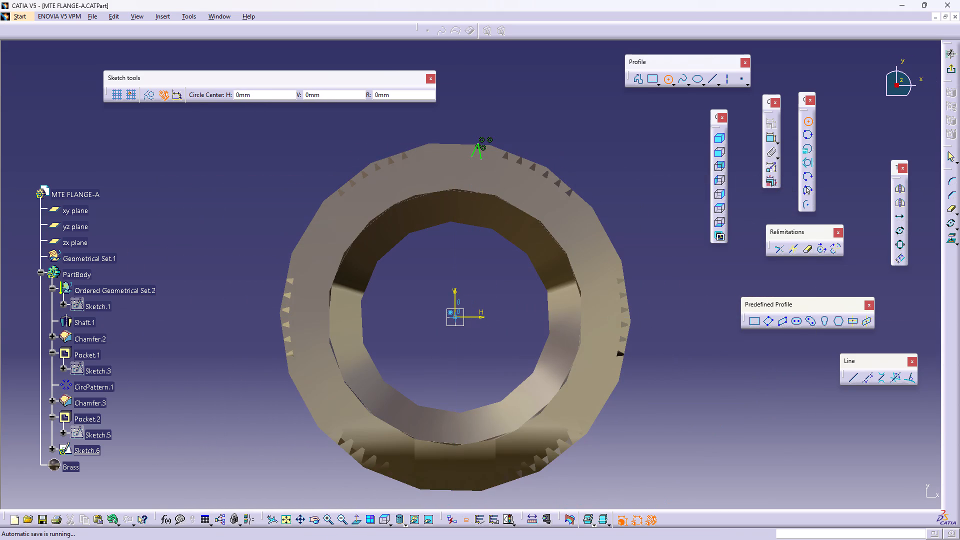
pyautogui.click(456, 318)
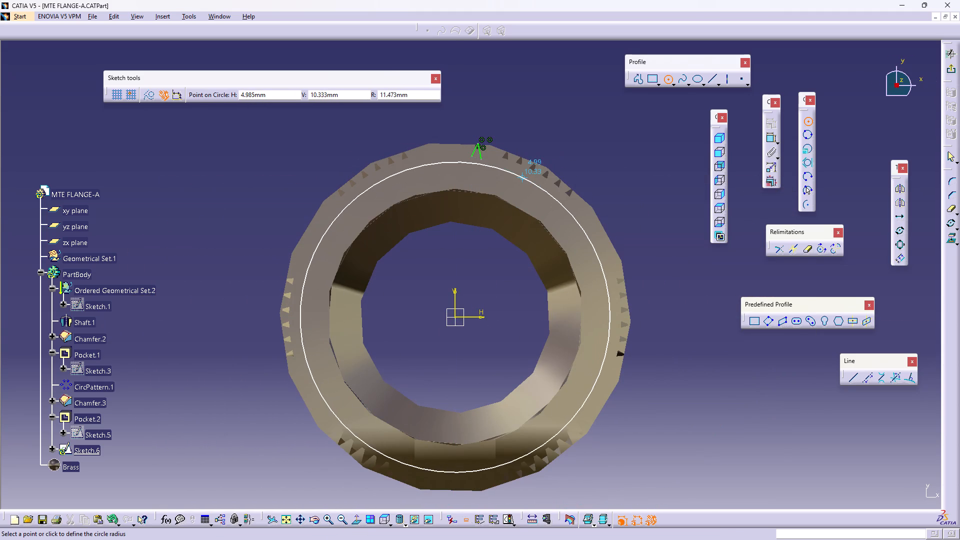
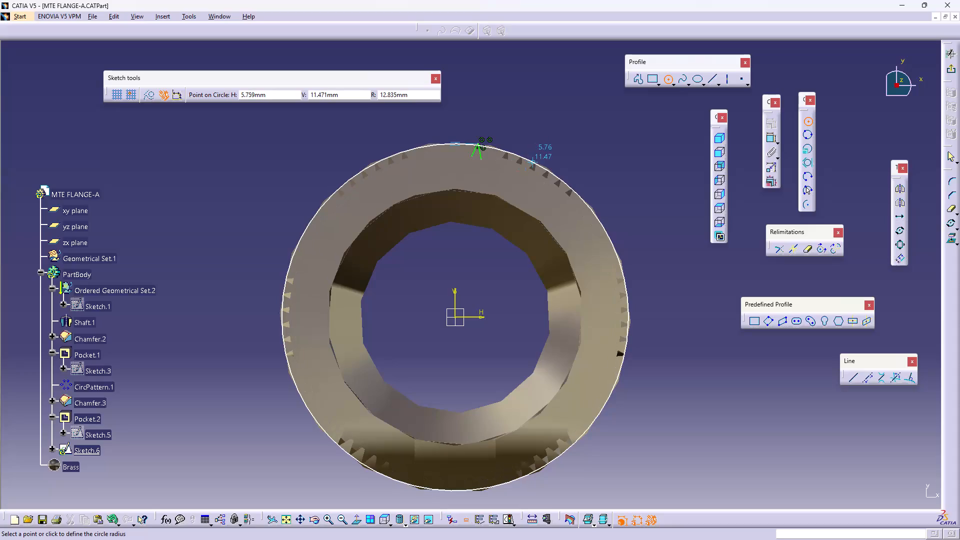
# Complete the origin-centred circle, setting its radius just inside the collar's outer edge.
pyautogui.click(531, 167)
# Delete the existing flank lines and the short line joining them from the tooth-gap sketch.
pyautogui.moveTo(559, 129); pyautogui.dragTo(539, 223, button='middle')
pyautogui.rightClick(539, 223)
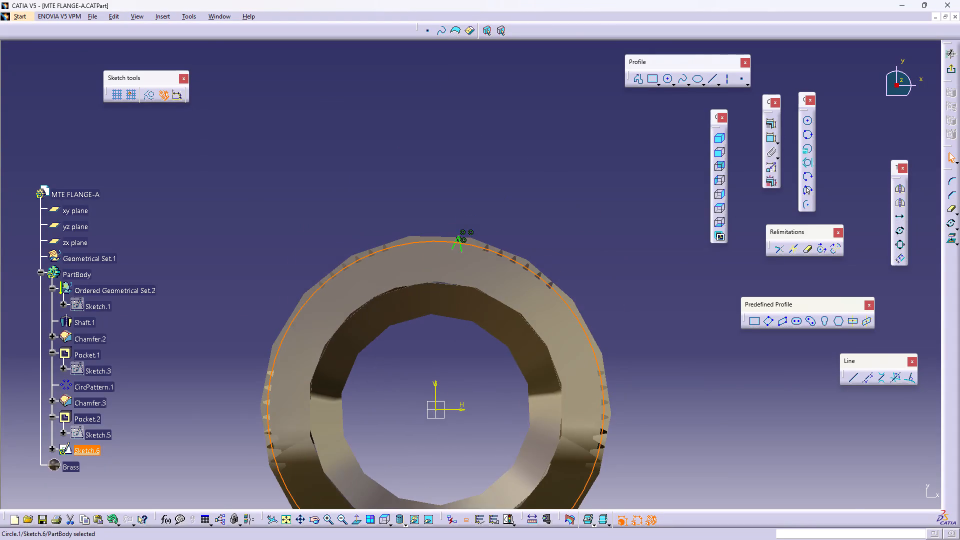
pyautogui.moveTo(539, 223); pyautogui.dragTo(568, 114, button='middle')
pyautogui.moveTo(579, 150); pyautogui.dragTo(592, 249, button='middle')
pyautogui.tripleClick(591, 202)
pyautogui.moveTo(532, 228); pyautogui.dragTo(543, 177, button='middle')
pyautogui.rightClick(532, 228)
pyautogui.moveTo(544, 200); pyautogui.dragTo(563, 243, button='middle')
pyautogui.doubleClick(499, 164)
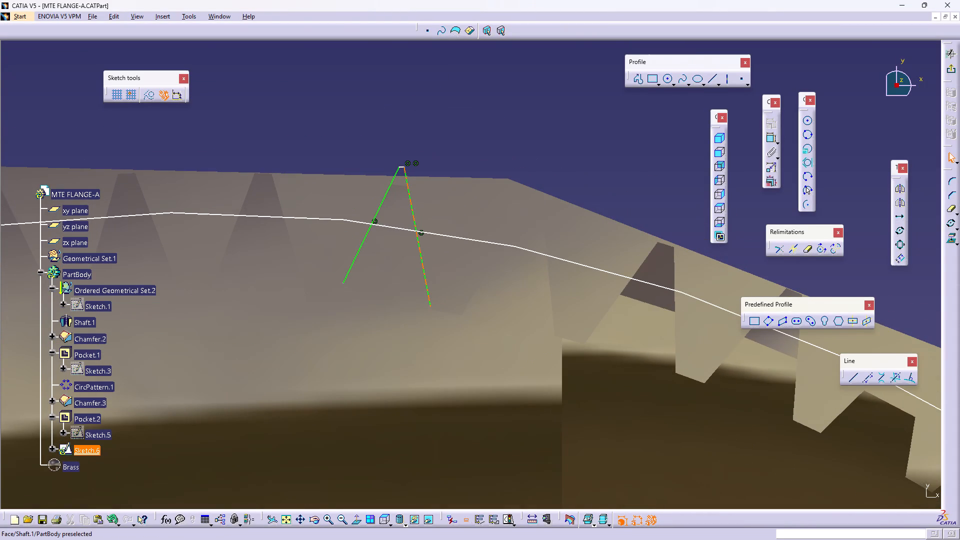
pyautogui.moveTo(414, 222); pyautogui.dragTo(462, 135)
pyautogui.moveTo(480, 75); pyautogui.dragTo(295, 187)
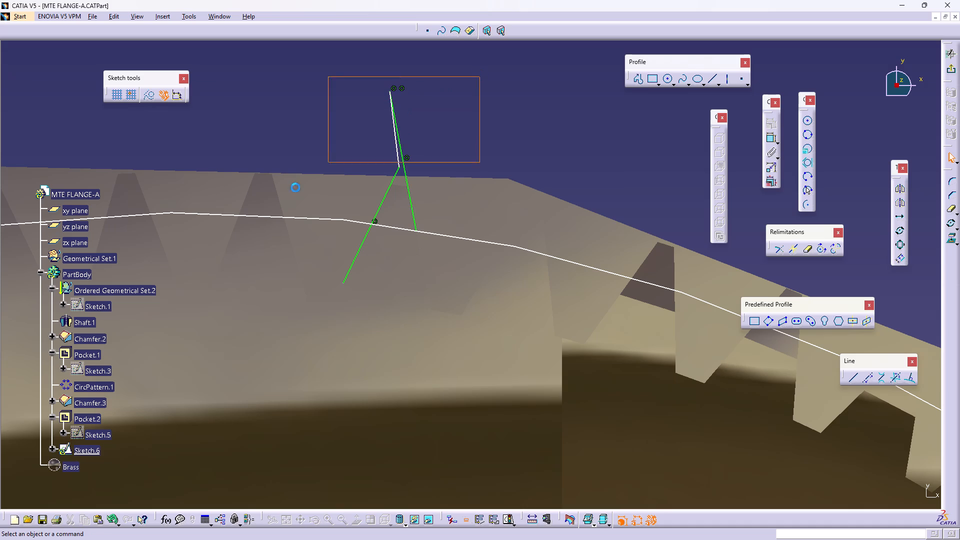
pyautogui.moveTo(295, 187); pyautogui.dragTo(274, 369)
pyautogui.press('Delete')
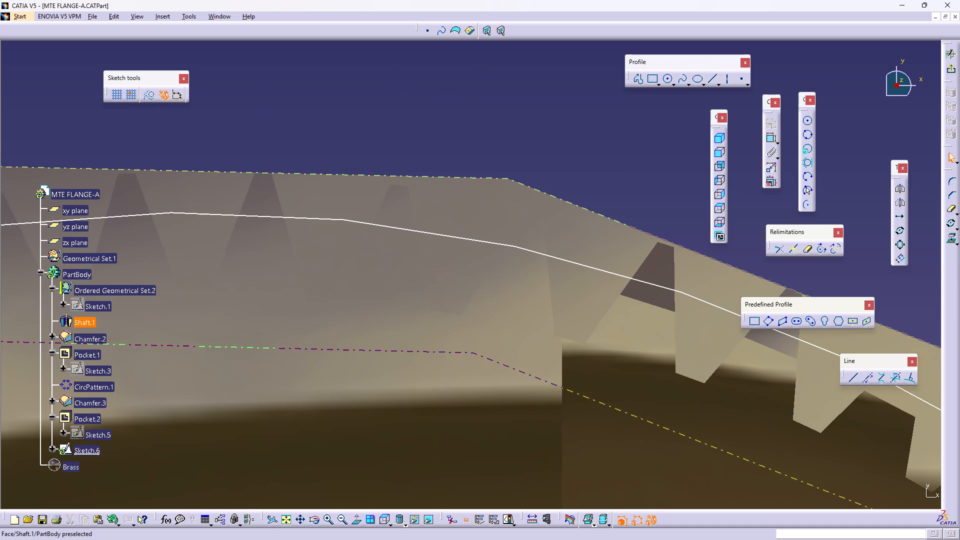
# Bring the circle out near the collar's outer edge and constrain it coincident with that edge.
pyautogui.moveTo(419, 231); pyautogui.dragTo(461, 192)
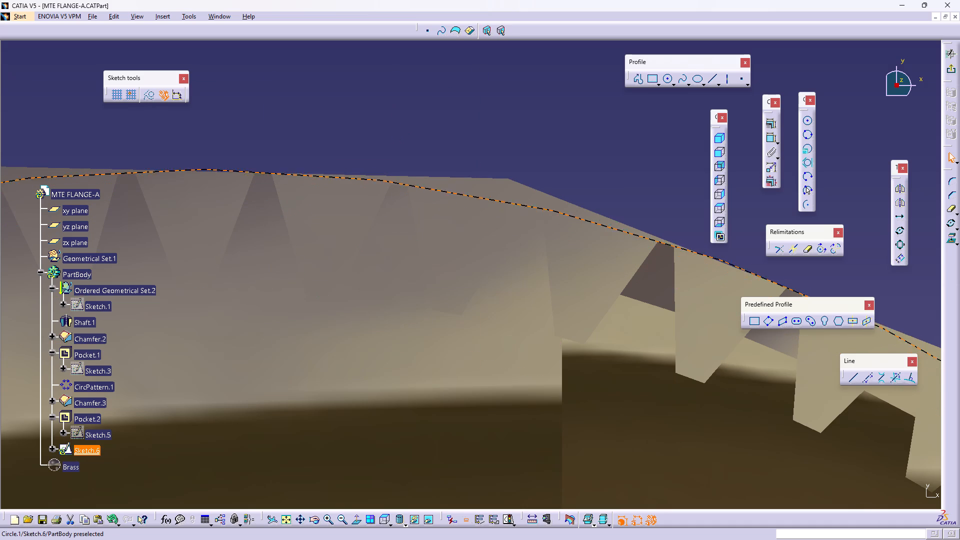
pyautogui.moveTo(461, 192); pyautogui.dragTo(471, 189)
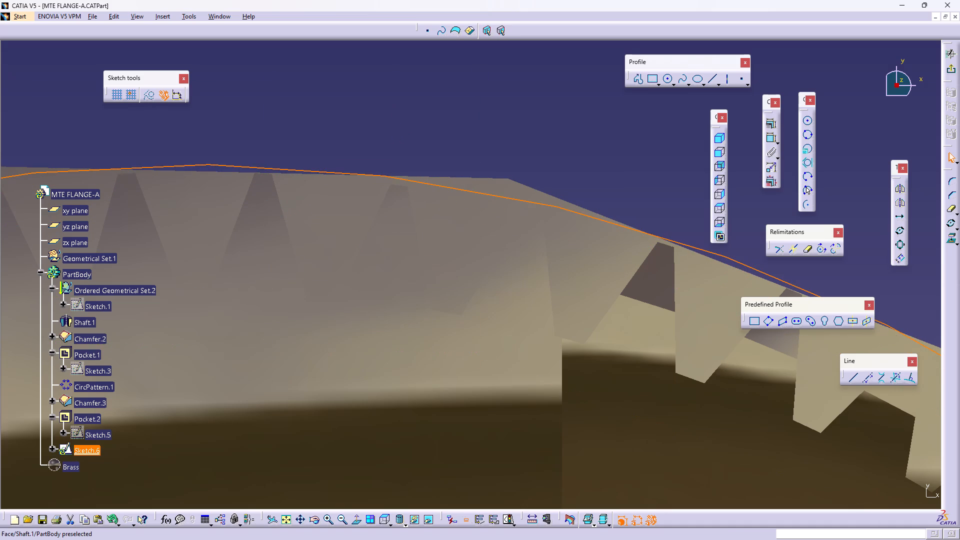
pyautogui.keyDown('ctrl'); pyautogui.click(541, 195); pyautogui.keyUp('ctrl')
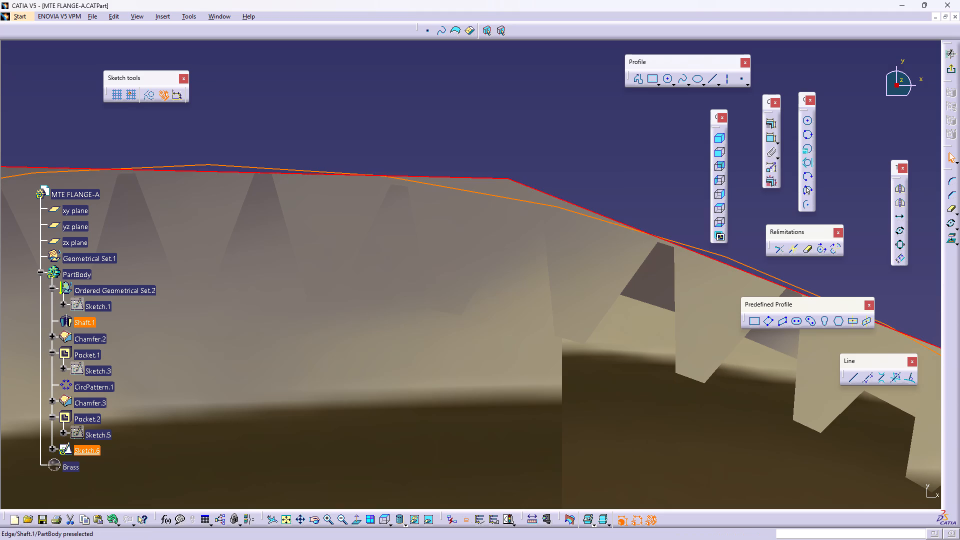
pyautogui.click(776, 121)
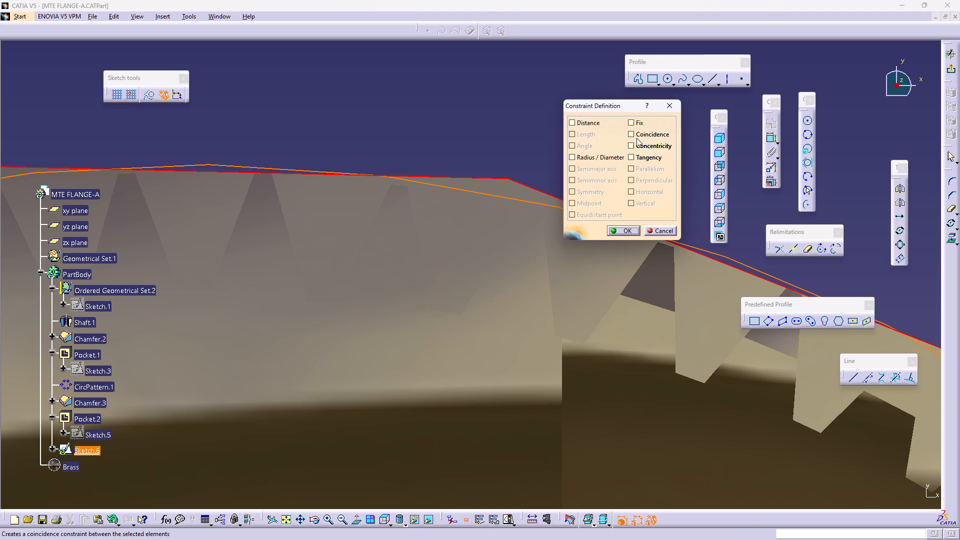
pyautogui.click(636, 135)
pyautogui.click(605, 235)
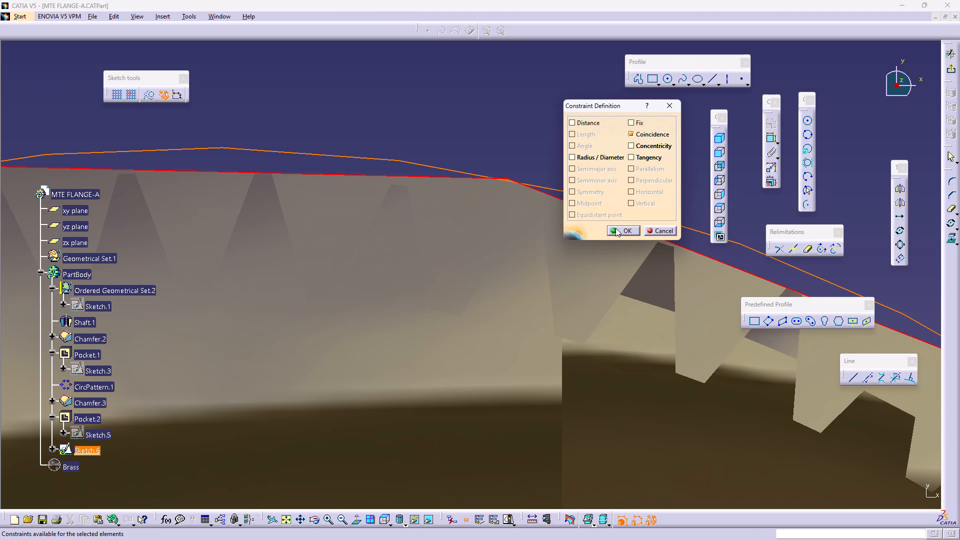
pyautogui.click(615, 228)
pyautogui.click(501, 108)
# Draw a second origin-centred circle about 0.53 mm inside the outer circle, passing through the existing tooth gaps.
pyautogui.moveTo(501, 108); pyautogui.dragTo(508, 183, button='middle')
pyautogui.rightClick(501, 108)
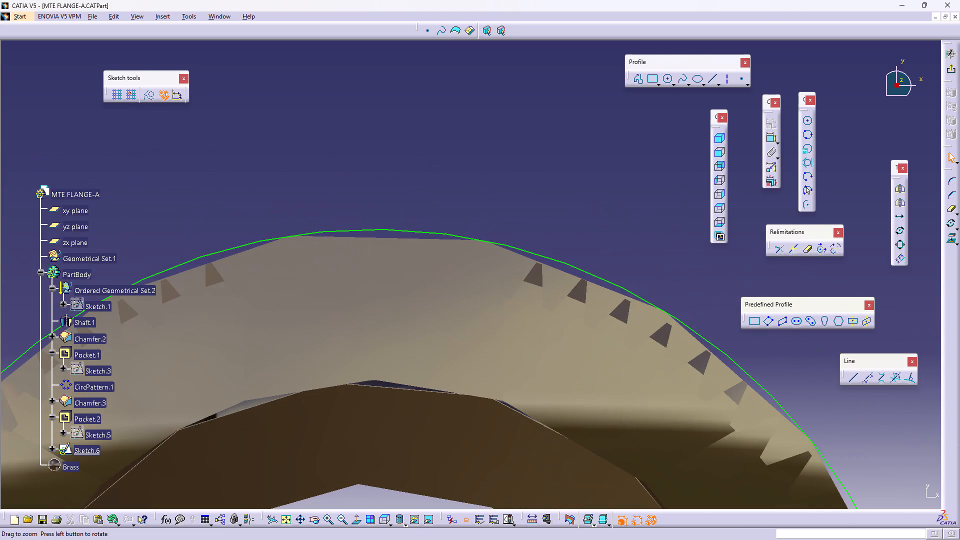
pyautogui.moveTo(511, 212); pyautogui.dragTo(510, 166, button='middle')
pyautogui.rightClick(512, 113)
pyautogui.tripleClick(524, 149)
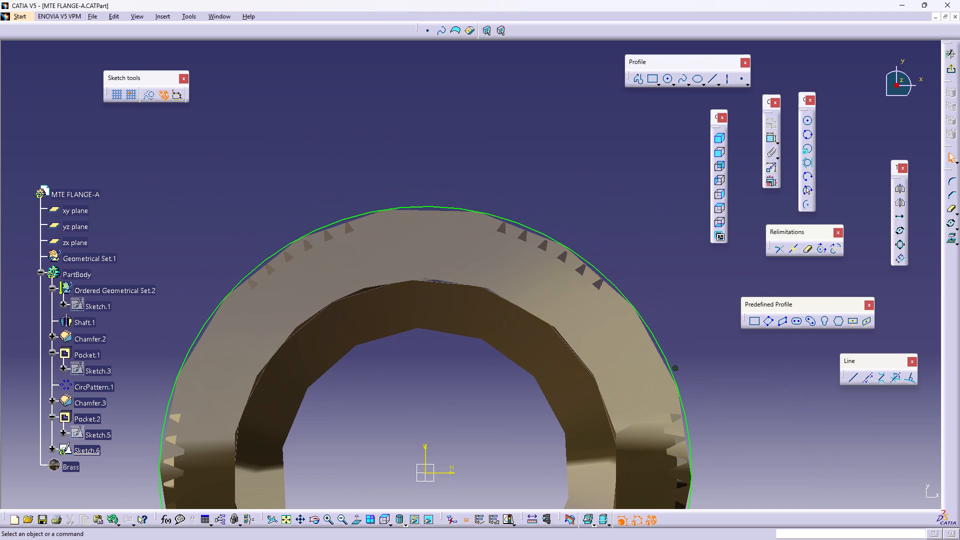
pyautogui.click(807, 120)
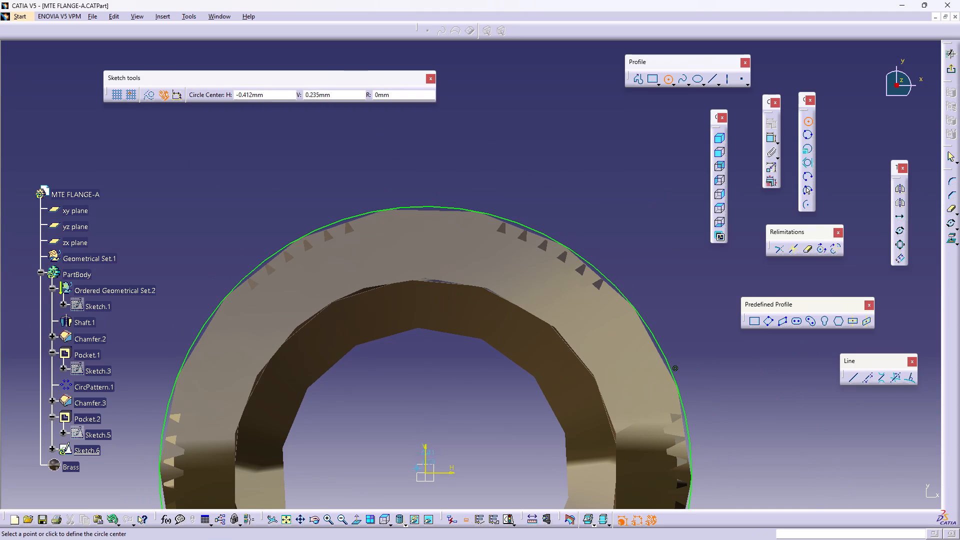
pyautogui.click(427, 472)
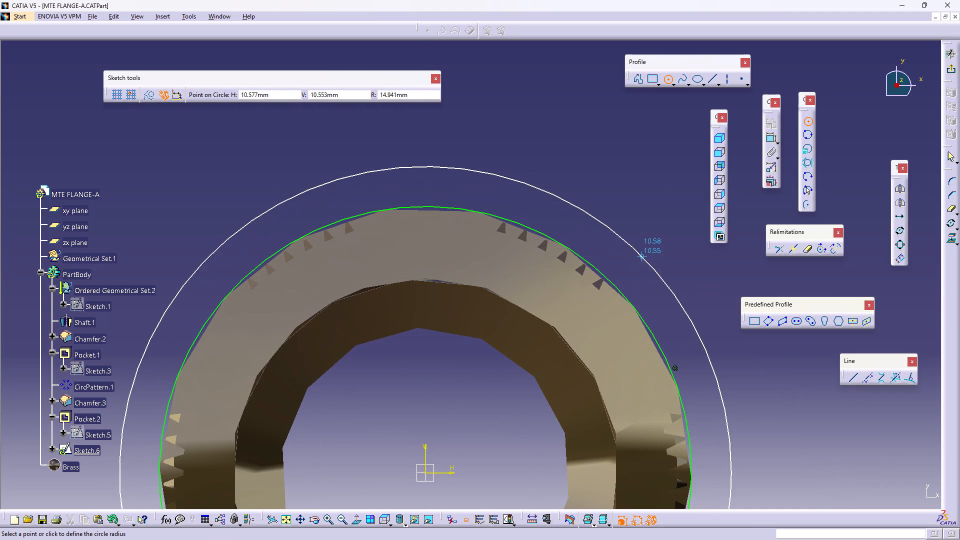
pyautogui.click(599, 284)
pyautogui.click(639, 219)
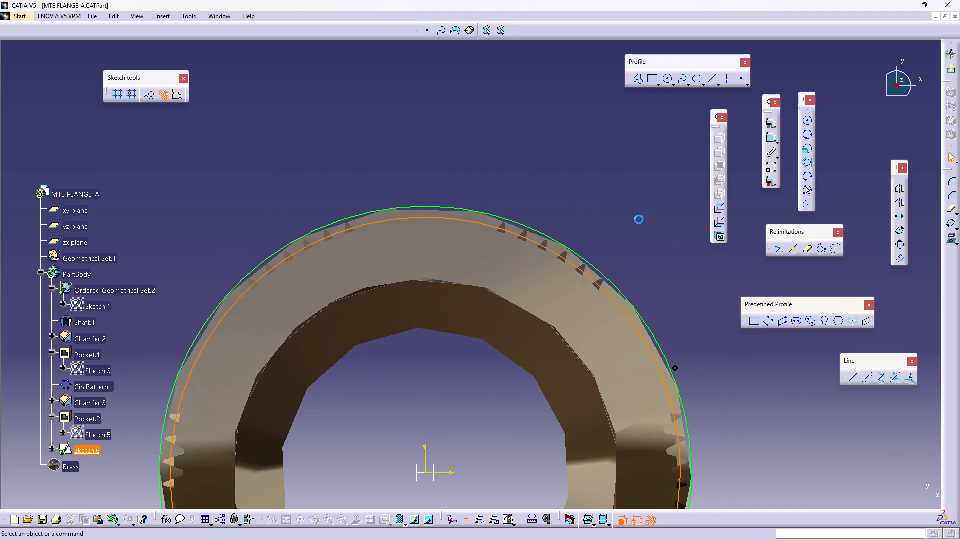
# Dimension the radial gap between the inner and outer sketch circles and set it to 1 mm.
pyautogui.moveTo(639, 219); pyautogui.dragTo(649, 131, button='middle')
pyautogui.rightClick(639, 219)
pyautogui.moveTo(637, 147); pyautogui.dragTo(528, 287, button='middle')
pyautogui.click(582, 132)
pyautogui.moveTo(582, 132); pyautogui.dragTo(582, 127)
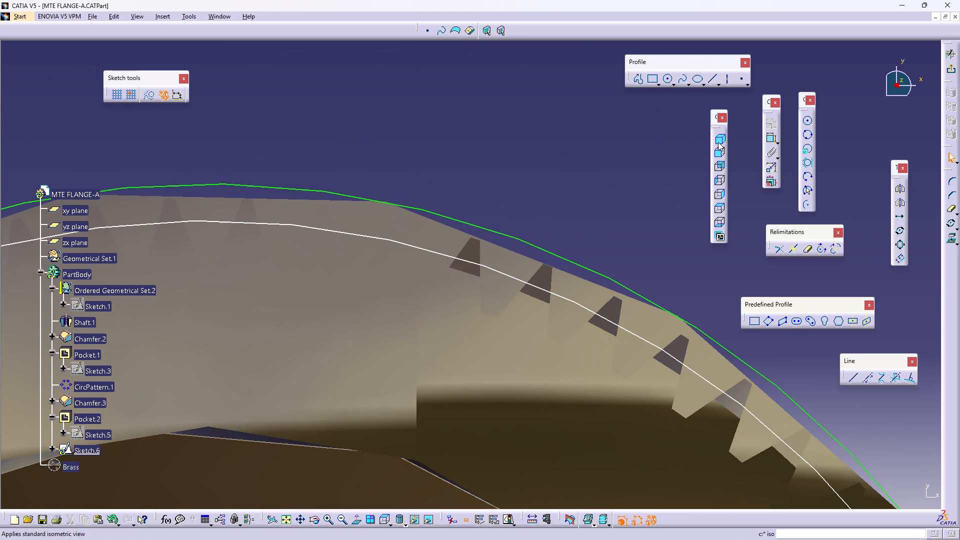
pyautogui.click(770, 136)
pyautogui.click(517, 277)
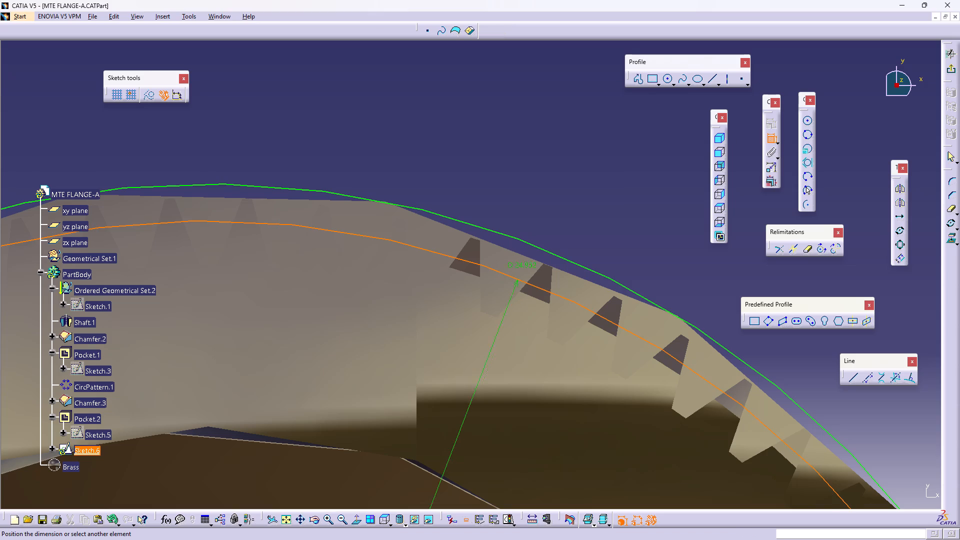
pyautogui.click(537, 247)
pyautogui.click(557, 195)
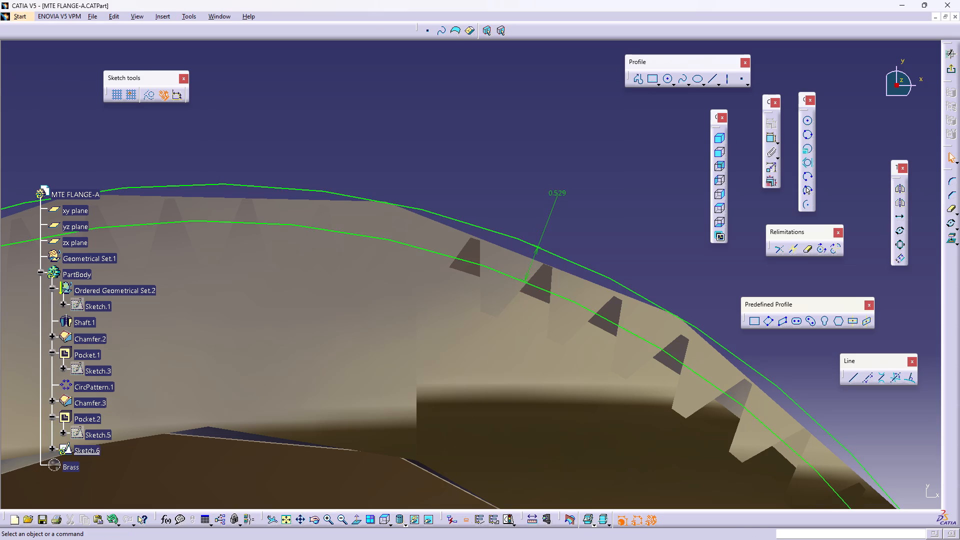
pyautogui.doubleClick(557, 195)
pyautogui.press('1')
pyautogui.press('Return')
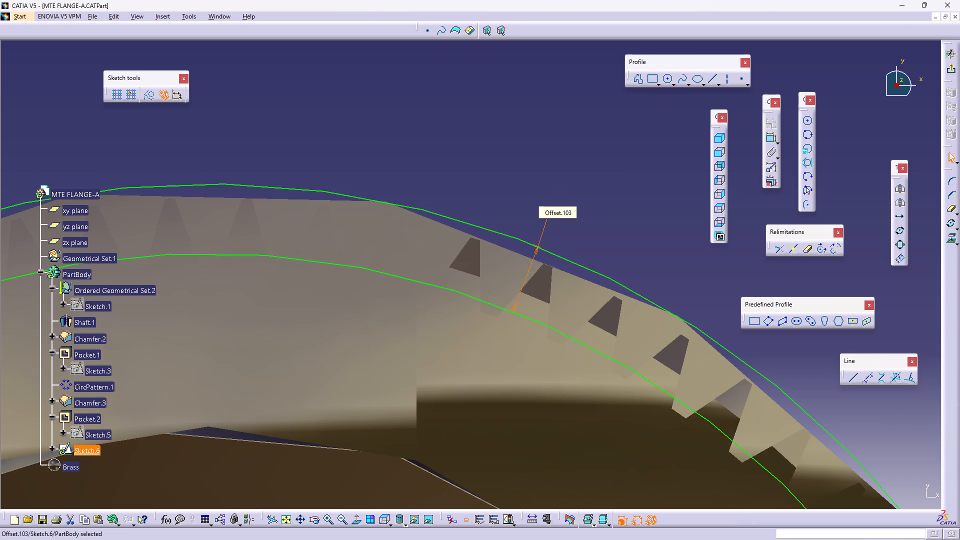
pyautogui.doubleClick(482, 159)
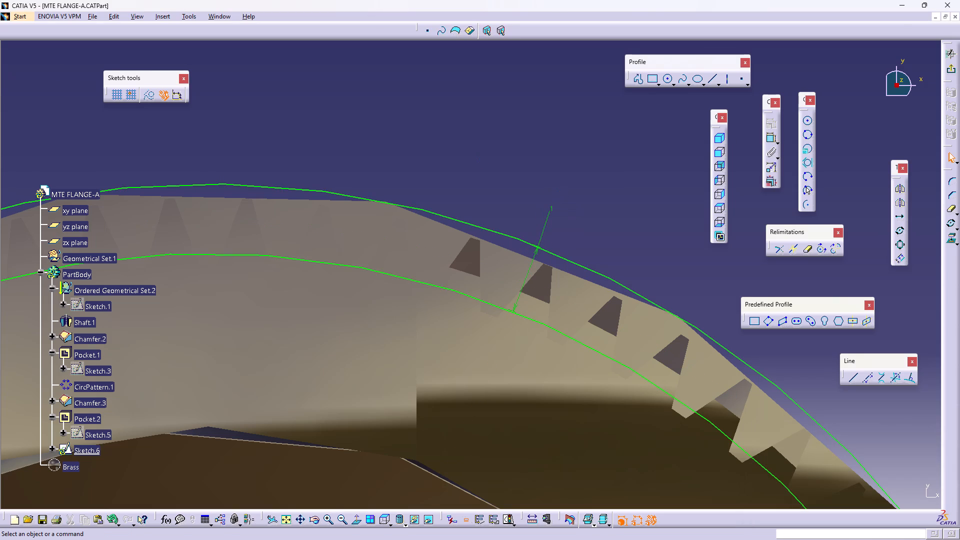
# Draw two opposing slanted flank lines between the inner and outer circles, one each side of the vertical axis, converging towards the outer circle.
pyautogui.moveTo(412, 184); pyautogui.dragTo(523, 176, button='middle')
pyautogui.rightClick(522, 127)
pyautogui.moveTo(474, 169); pyautogui.dragTo(538, 144, button='middle')
pyautogui.doubleClick(490, 104)
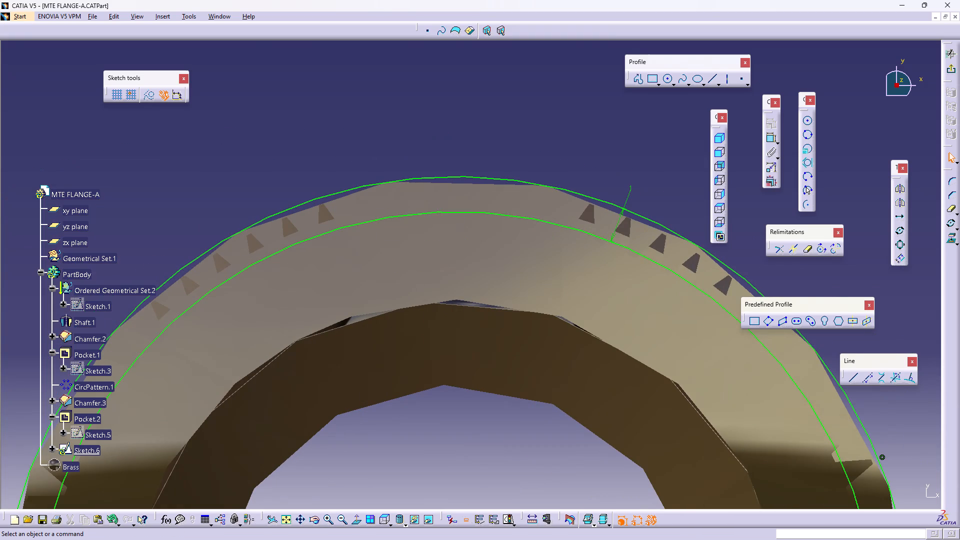
pyautogui.doubleClick(713, 79)
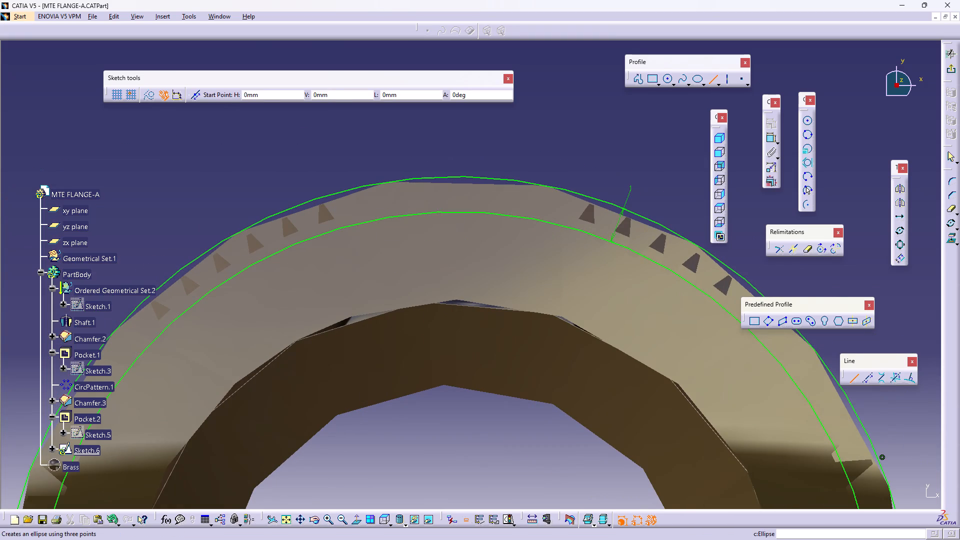
pyautogui.click(411, 214)
pyautogui.click(431, 177)
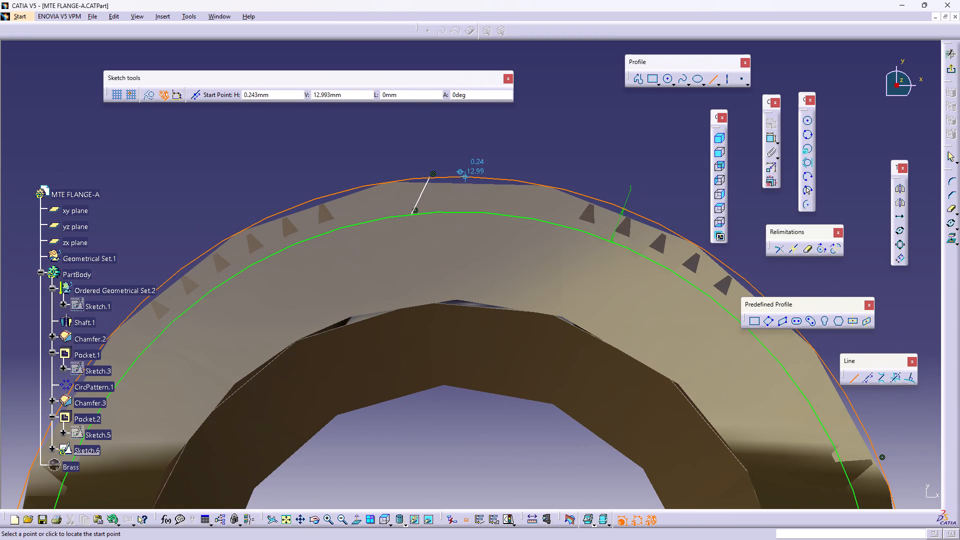
pyautogui.click(459, 175)
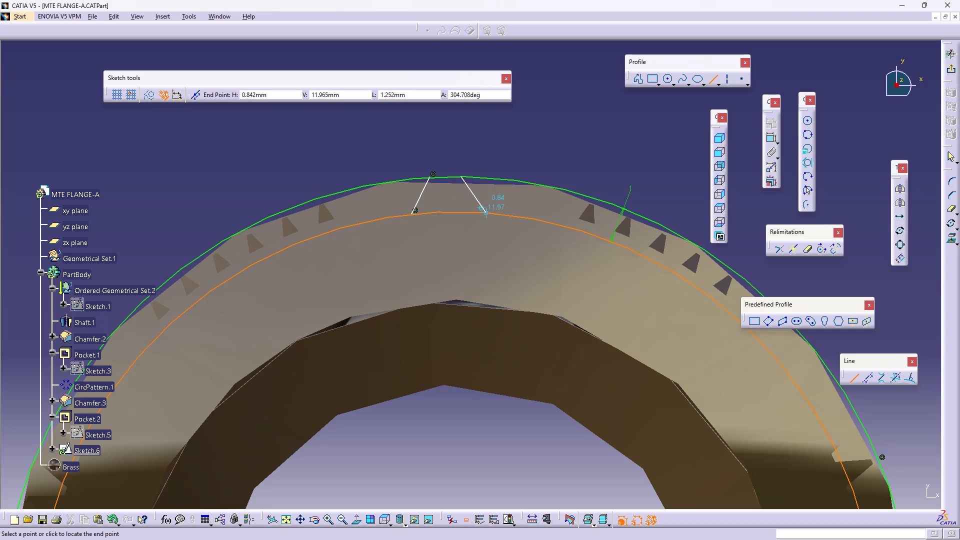
pyautogui.click(486, 212)
pyautogui.press('Escape')
pyautogui.press('Escape')
pyautogui.press('Escape')
pyautogui.press('Escape')
pyautogui.press('Escape')
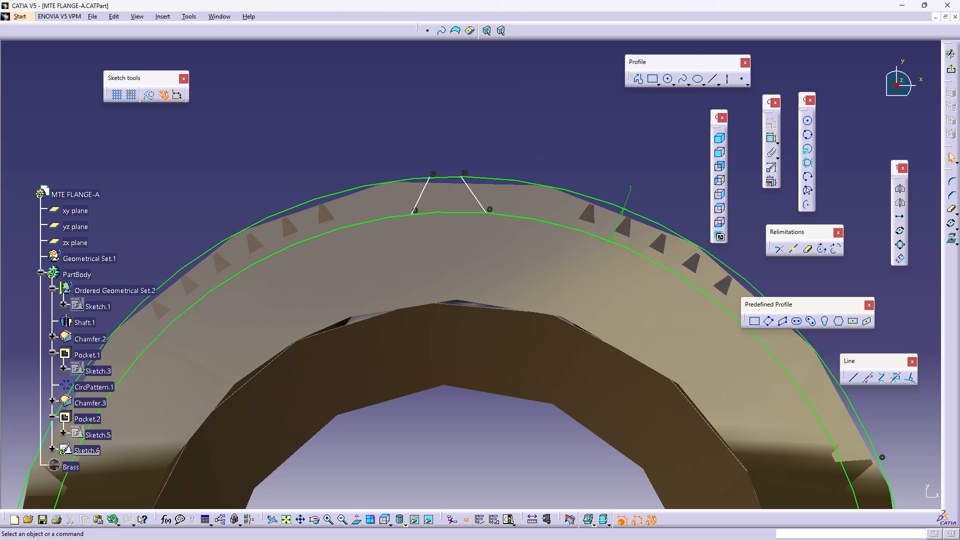
pyautogui.press('Escape')
pyautogui.press('Escape')
# Dimension the horizontal distance from the first flank line's outer endpoint to the sketch's vertical axis.
pyautogui.doubleClick(771, 139)
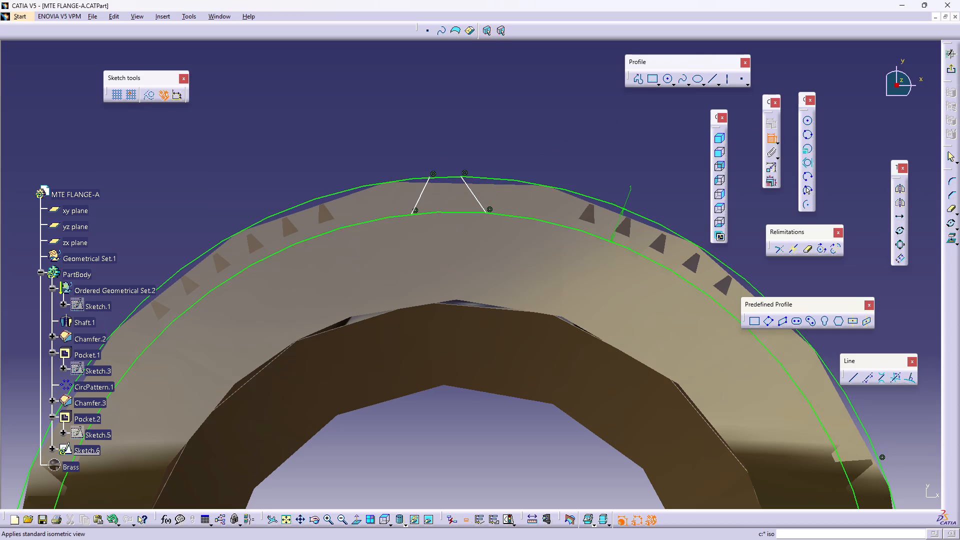
pyautogui.click(428, 177)
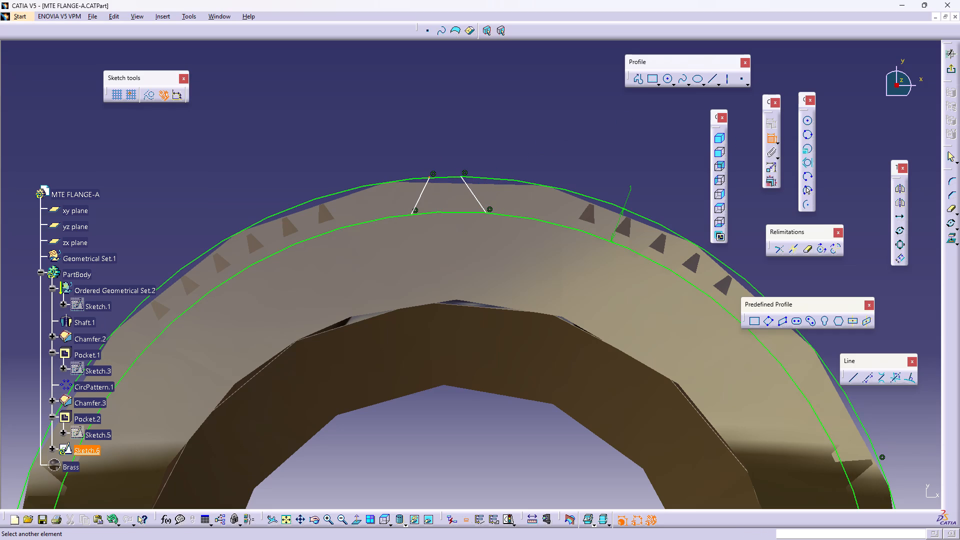
pyautogui.moveTo(445, 324); pyautogui.dragTo(439, 115, button='middle')
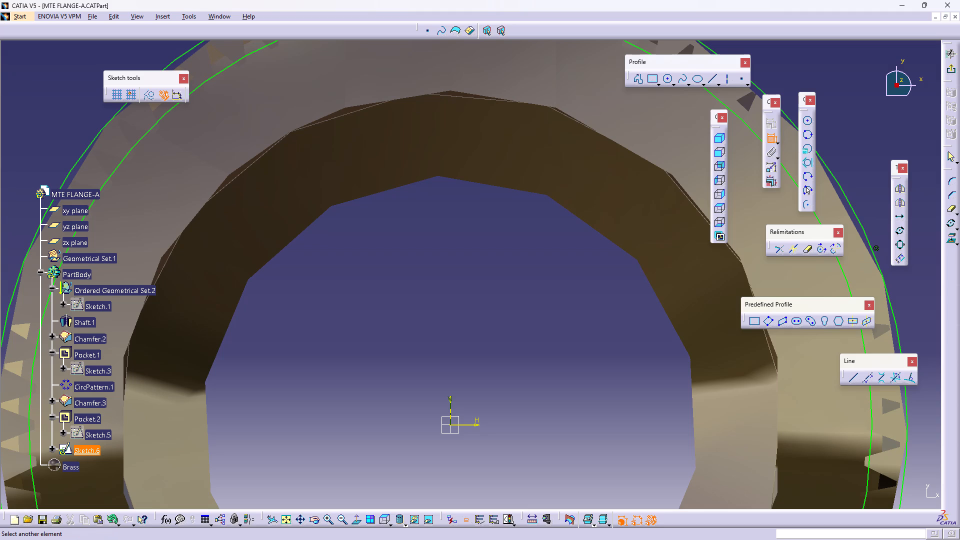
pyautogui.click(448, 396)
pyautogui.moveTo(421, 165); pyautogui.dragTo(434, 326, button='middle')
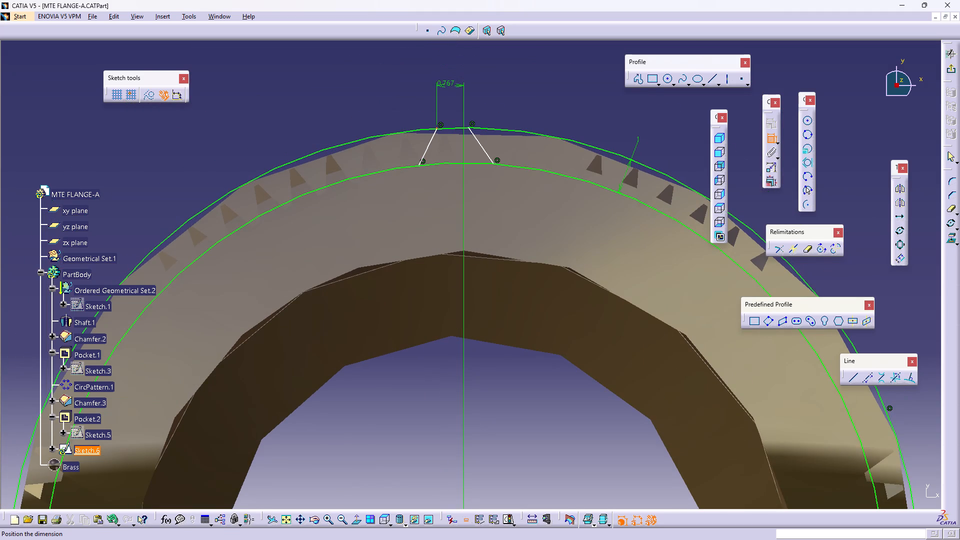
pyautogui.click(450, 85)
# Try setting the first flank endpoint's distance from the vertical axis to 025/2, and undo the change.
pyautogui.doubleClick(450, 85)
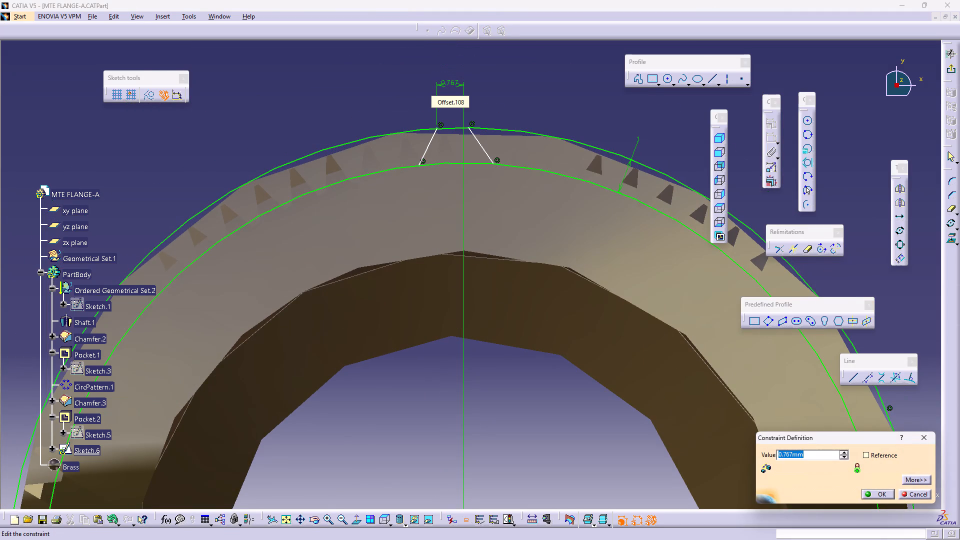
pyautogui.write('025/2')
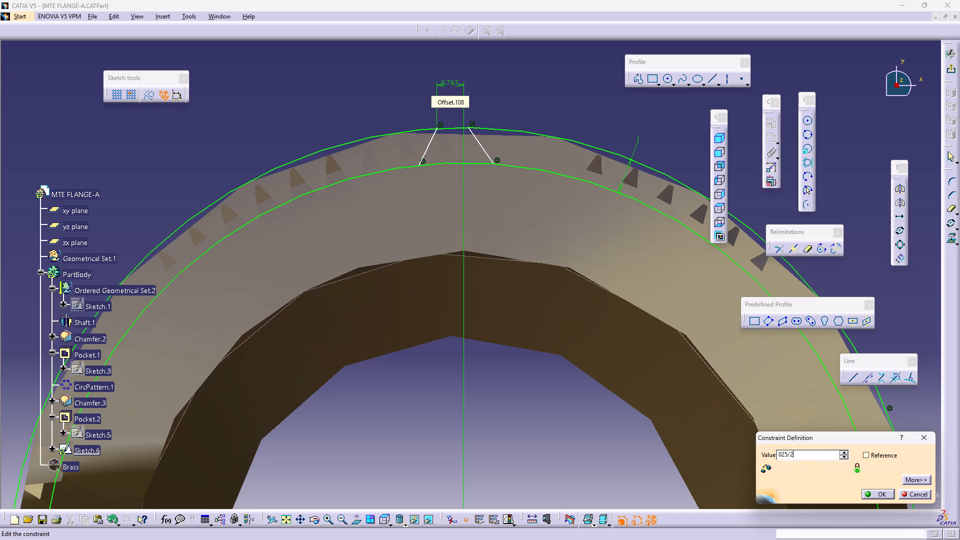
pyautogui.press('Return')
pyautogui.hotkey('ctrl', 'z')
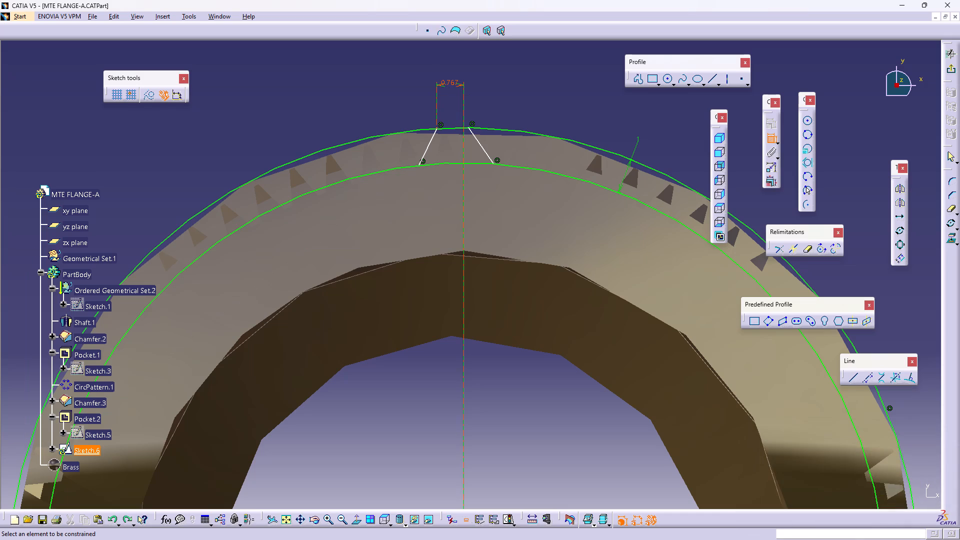
# Set the first flank endpoint's distance from the vertical axis to 0.25/2 mm.
pyautogui.doubleClick(450, 85)
pyautogui.write('0.25/2')
pyautogui.press('Return')
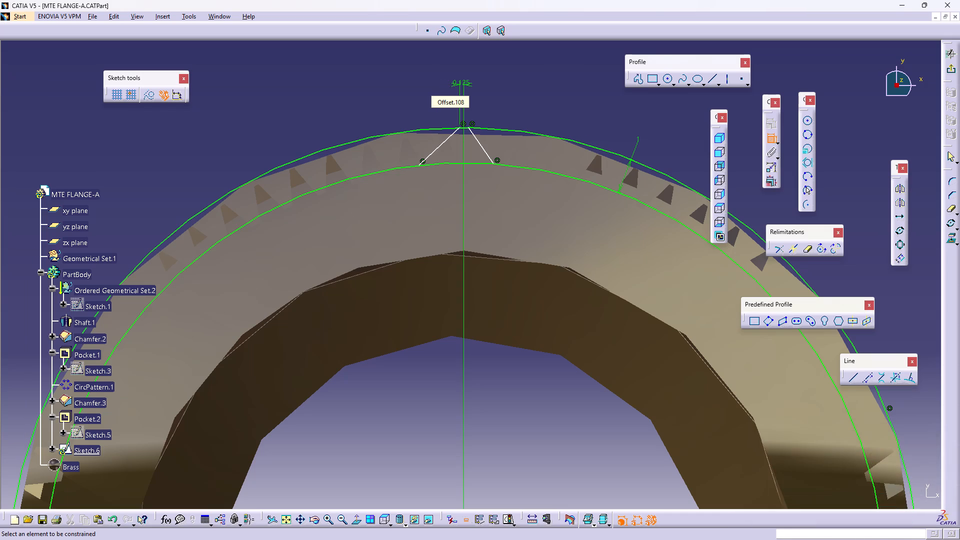
# Dimension the horizontal distance between the outer endpoints of the two flank lines and set it to 0.25 mm.
pyautogui.click(470, 128)
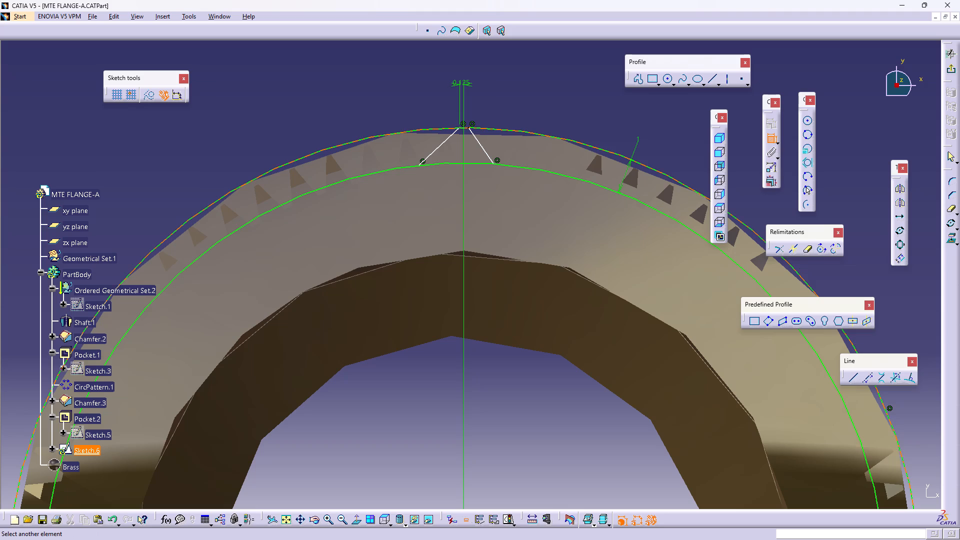
pyautogui.click(461, 127)
pyautogui.click(495, 108)
pyautogui.doubleClick(495, 108)
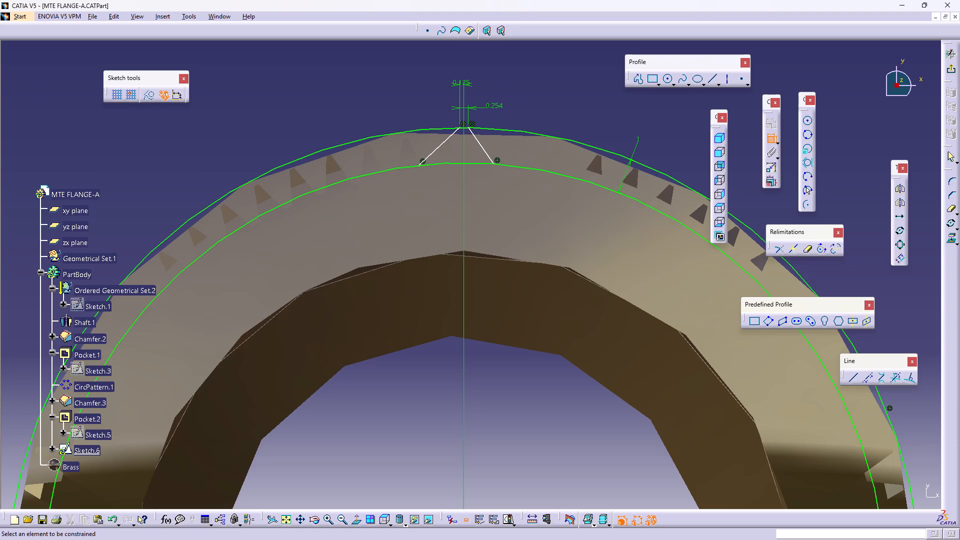
pyautogui.write('0.25')
pyautogui.press('Return')
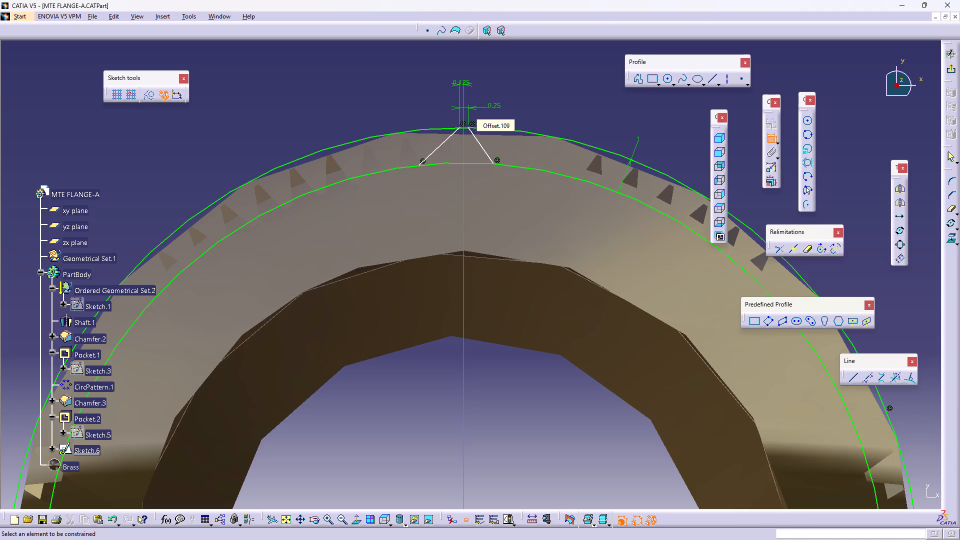
# Dimension the horizontal distance between the inner endpoints of the two flank lines and set it to 0.5 mm.
pyautogui.click(418, 166)
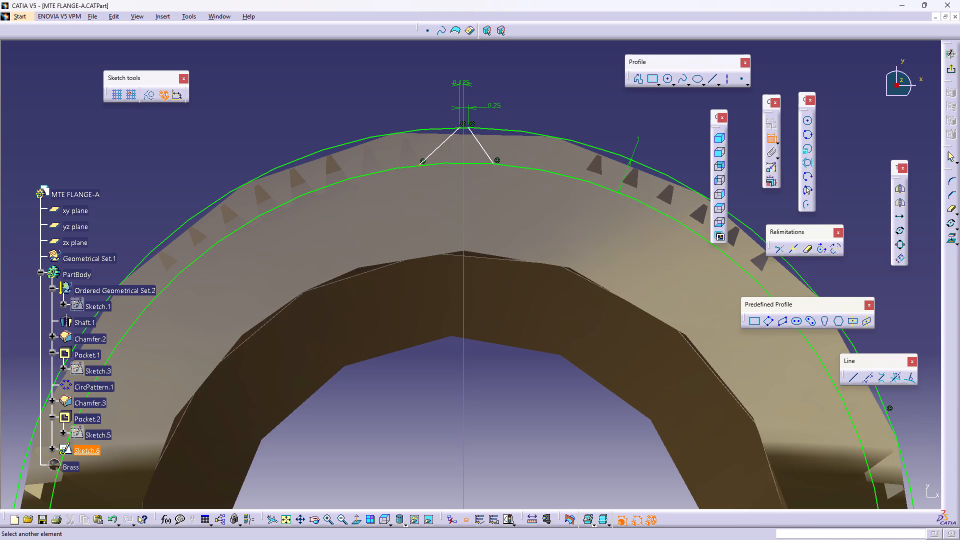
pyautogui.click(494, 163)
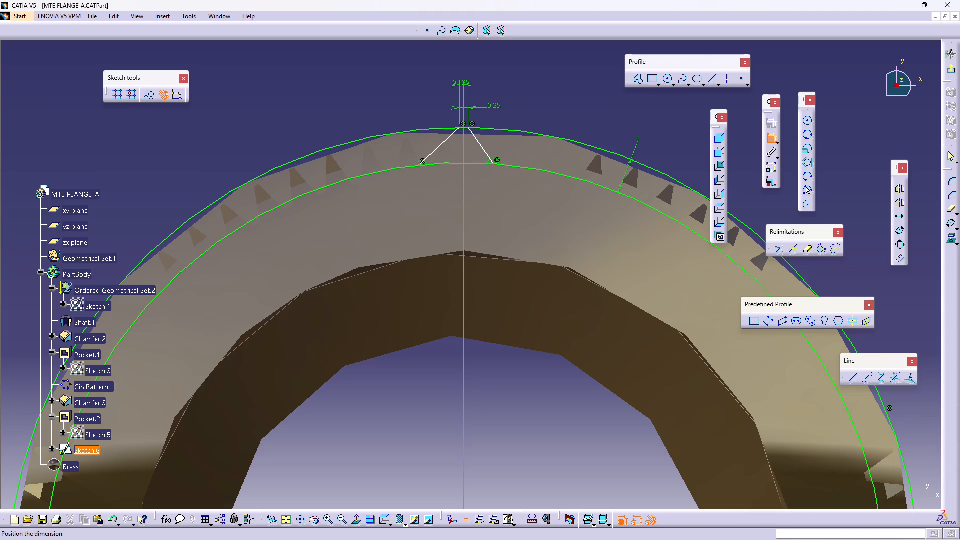
pyautogui.tripleClick(543, 111)
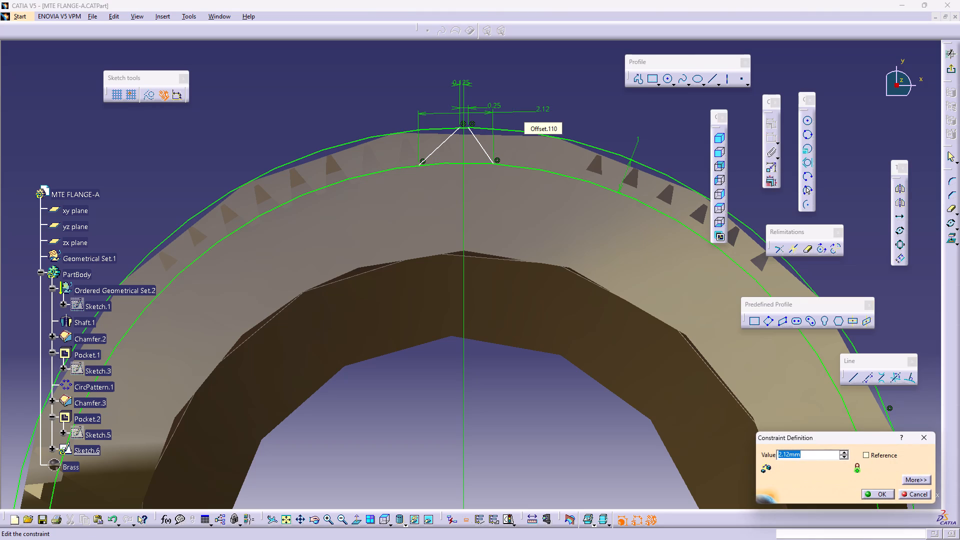
pyautogui.write('0.5')
pyautogui.press('Return')
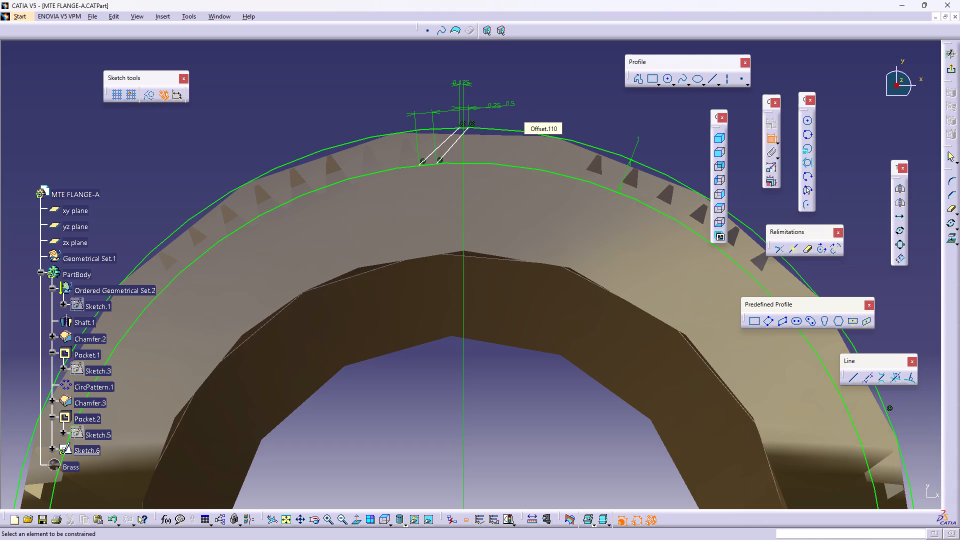
# Dimension the distance from the first flank line's inner endpoint to the vertical axis and set it to 0.5 mm.
pyautogui.click(419, 165)
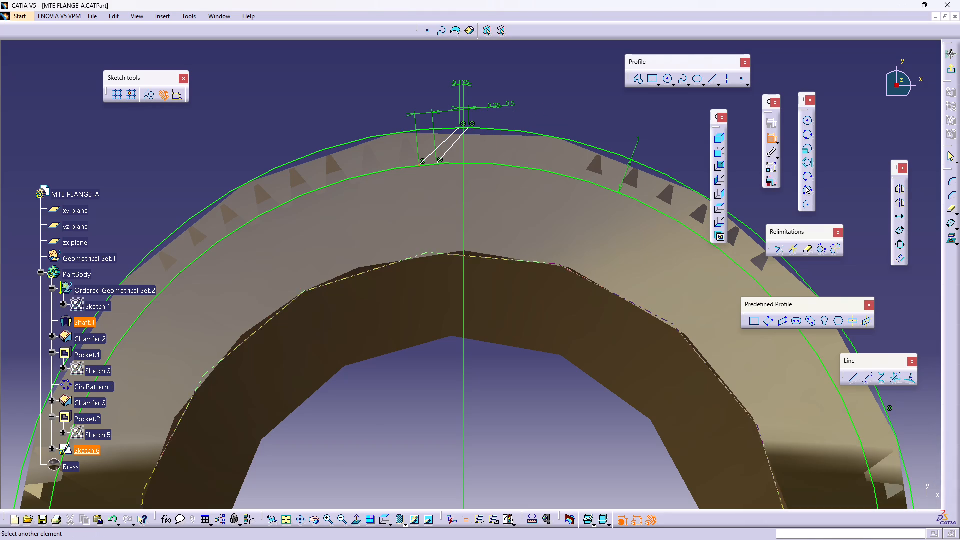
pyautogui.moveTo(496, 284); pyautogui.dragTo(466, 146, button='middle')
pyautogui.rightClick(467, 101)
pyautogui.click(453, 328)
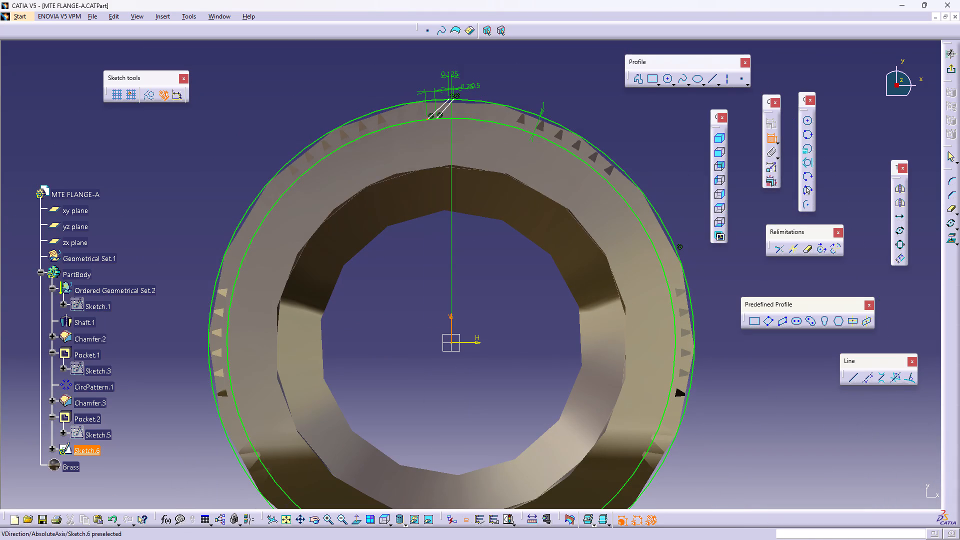
pyautogui.tripleClick(524, 88)
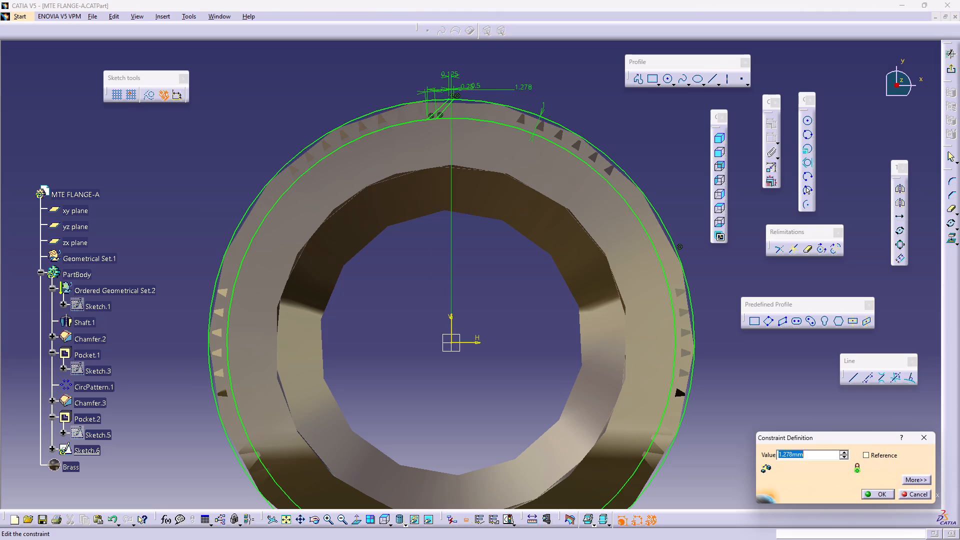
pyautogui.write('0.5')
pyautogui.press('Return')
# Reposition the 0.25 mm dimension and both 0.5 mm dimensions of the flank endpoints so their labels and lines are separated above the profile.
pyautogui.moveTo(529, 202); pyautogui.dragTo(557, 188, button='middle')
pyautogui.rightClick(534, 284)
pyautogui.moveTo(542, 201); pyautogui.dragTo(511, 377, button='middle')
pyautogui.moveTo(516, 237); pyautogui.dragTo(518, 336, button='middle')
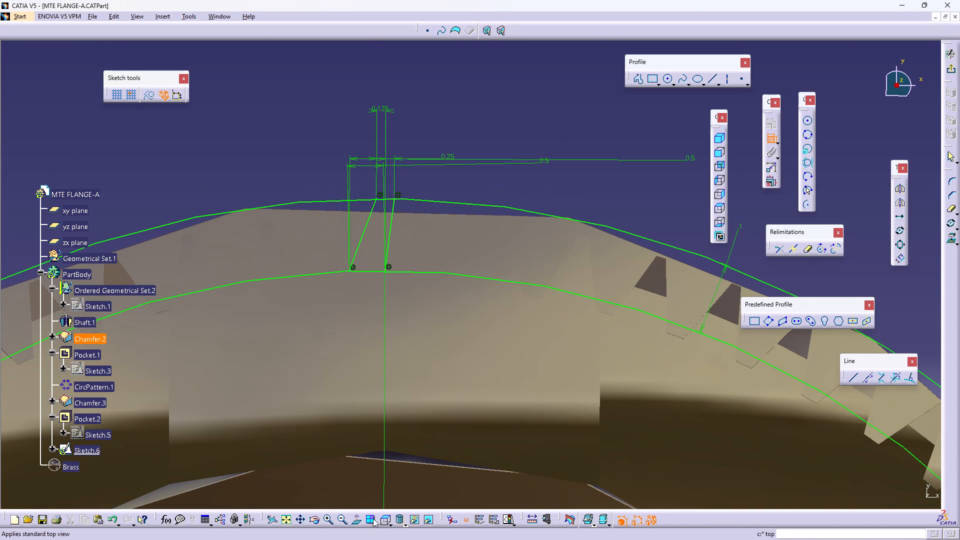
pyautogui.click(352, 521)
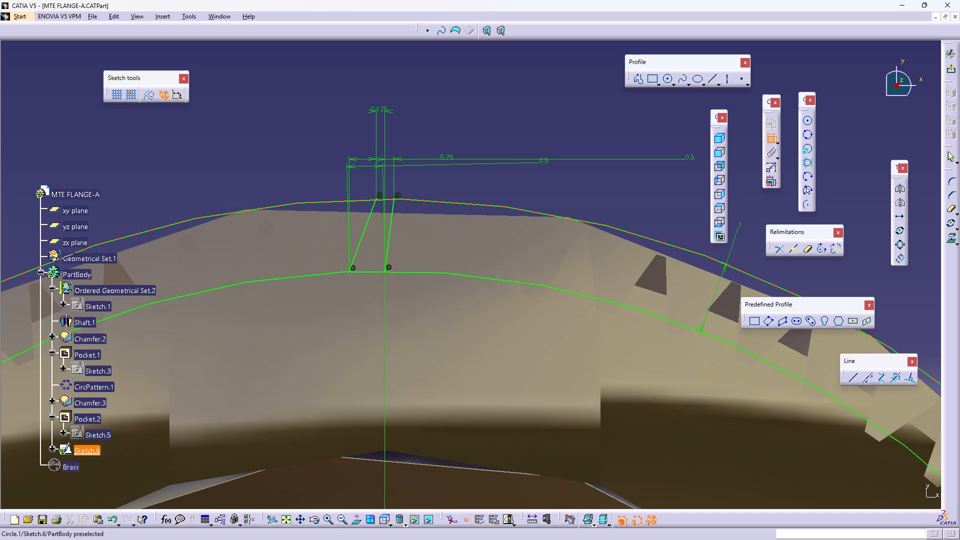
pyautogui.moveTo(447, 158); pyautogui.dragTo(503, 143)
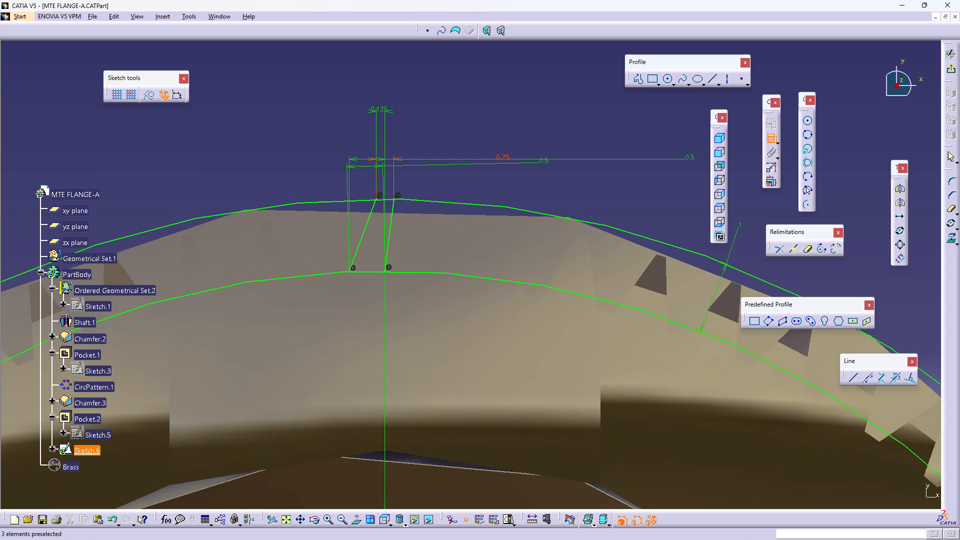
pyautogui.moveTo(503, 143); pyautogui.dragTo(474, 136)
pyautogui.moveTo(543, 163); pyautogui.dragTo(433, 201)
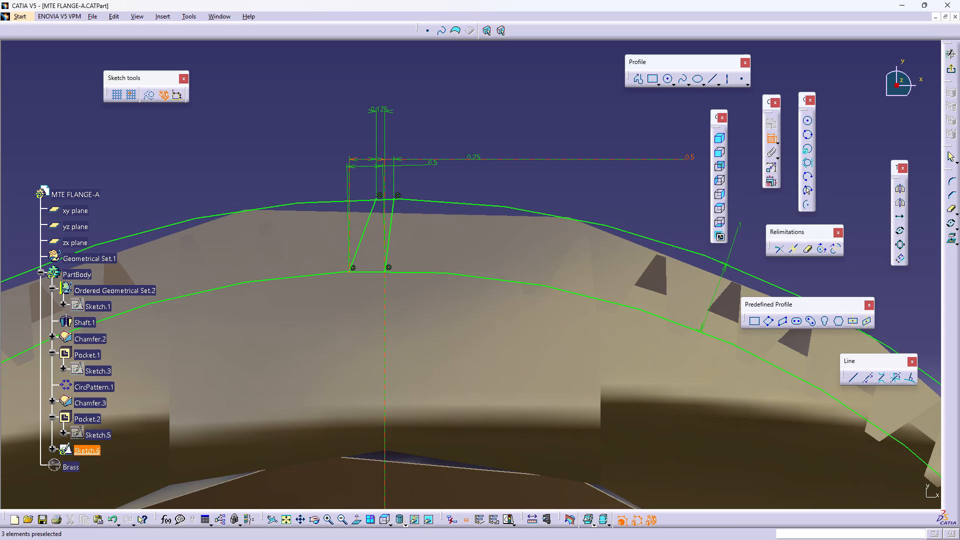
pyautogui.moveTo(687, 159); pyautogui.dragTo(584, 140)
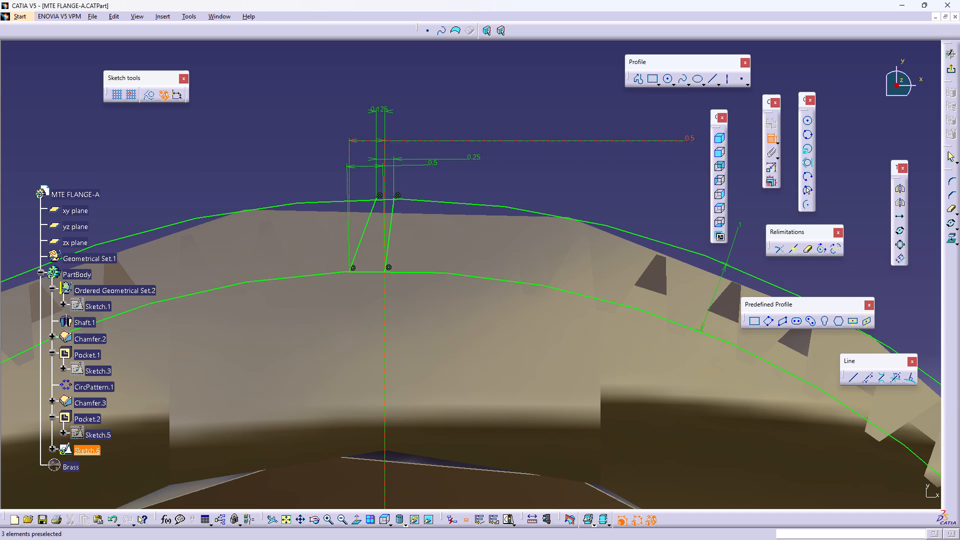
pyautogui.moveTo(584, 140); pyautogui.dragTo(567, 93)
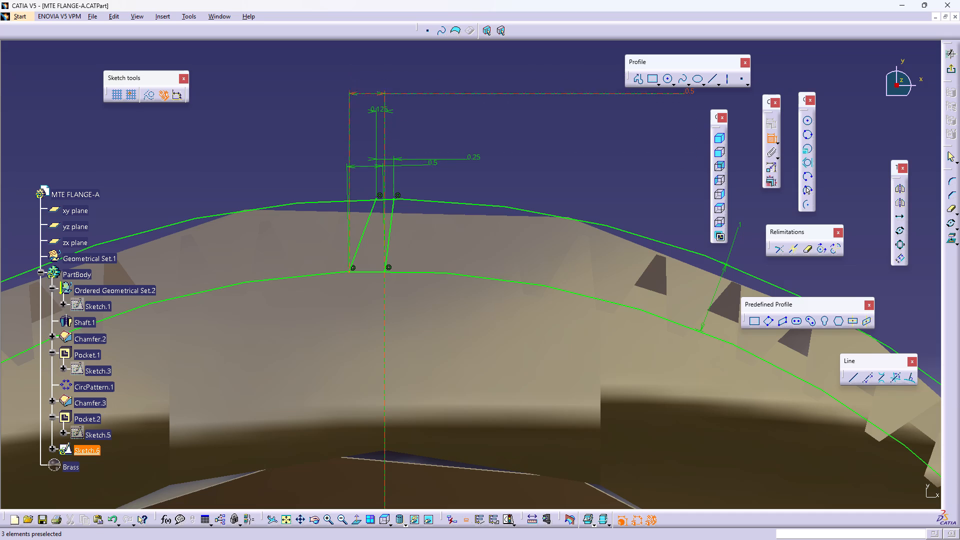
pyautogui.moveTo(567, 93); pyautogui.dragTo(567, 101)
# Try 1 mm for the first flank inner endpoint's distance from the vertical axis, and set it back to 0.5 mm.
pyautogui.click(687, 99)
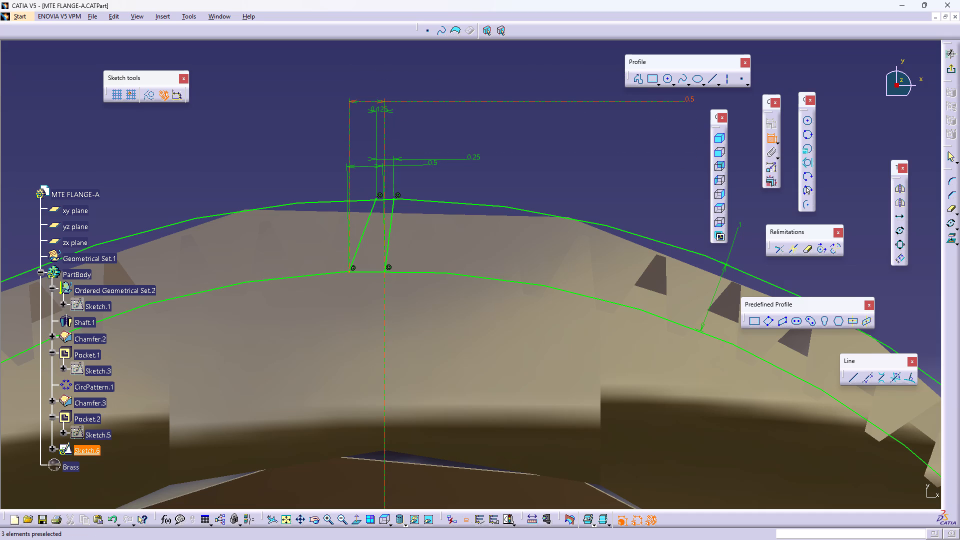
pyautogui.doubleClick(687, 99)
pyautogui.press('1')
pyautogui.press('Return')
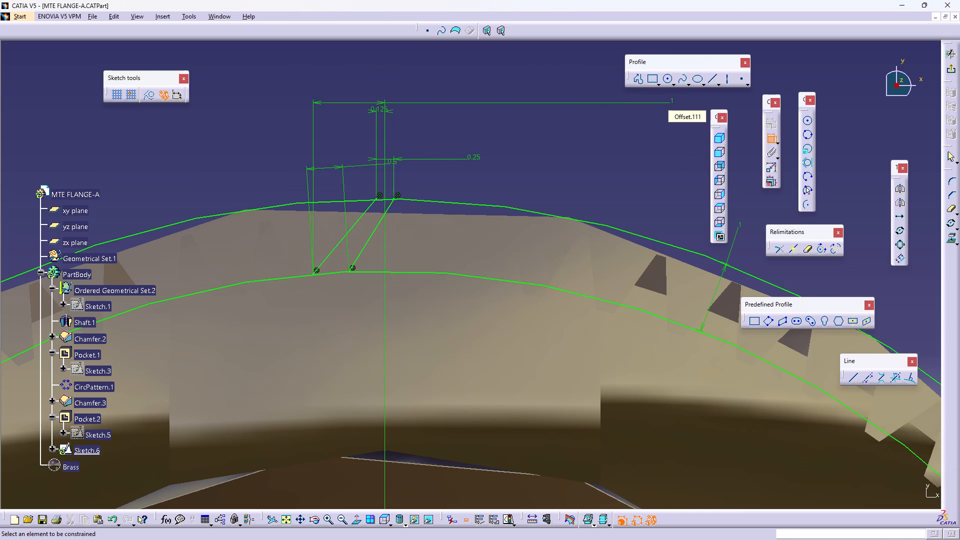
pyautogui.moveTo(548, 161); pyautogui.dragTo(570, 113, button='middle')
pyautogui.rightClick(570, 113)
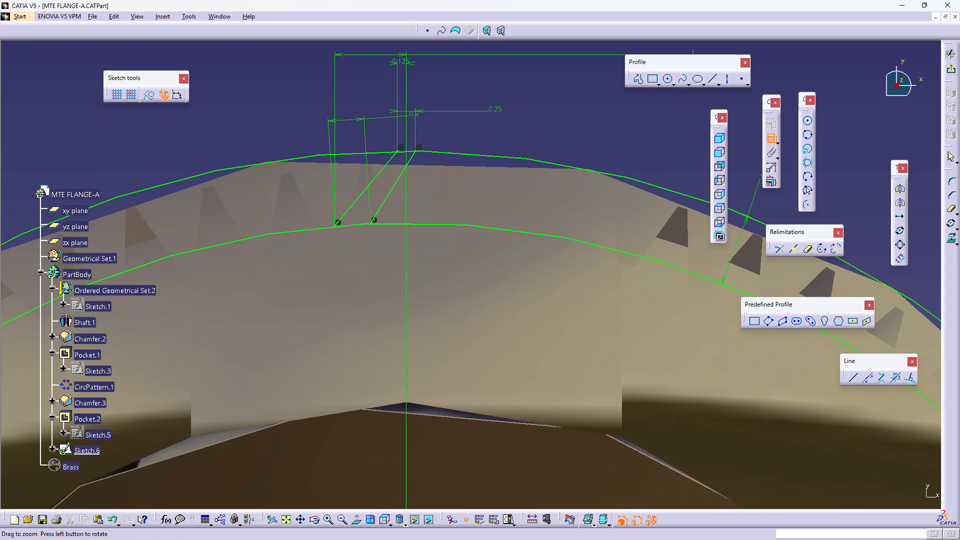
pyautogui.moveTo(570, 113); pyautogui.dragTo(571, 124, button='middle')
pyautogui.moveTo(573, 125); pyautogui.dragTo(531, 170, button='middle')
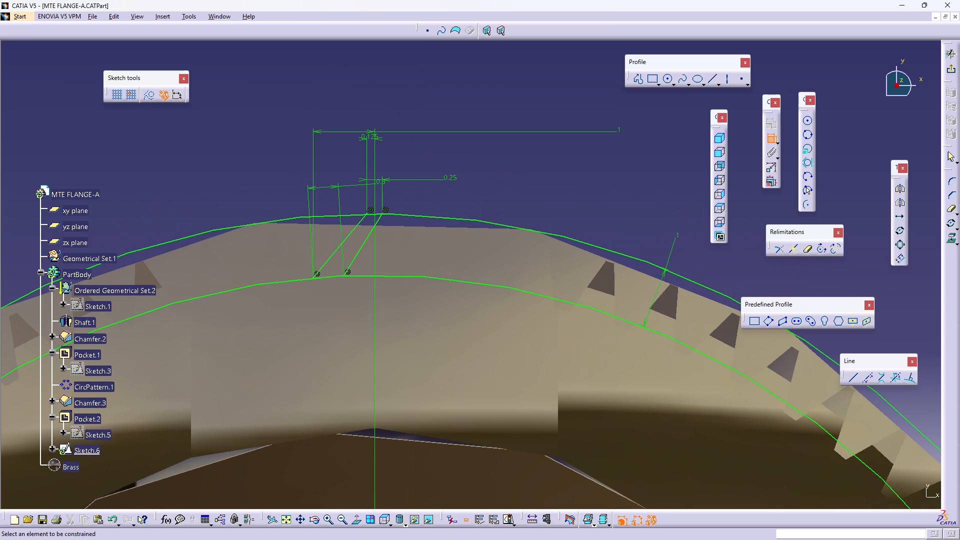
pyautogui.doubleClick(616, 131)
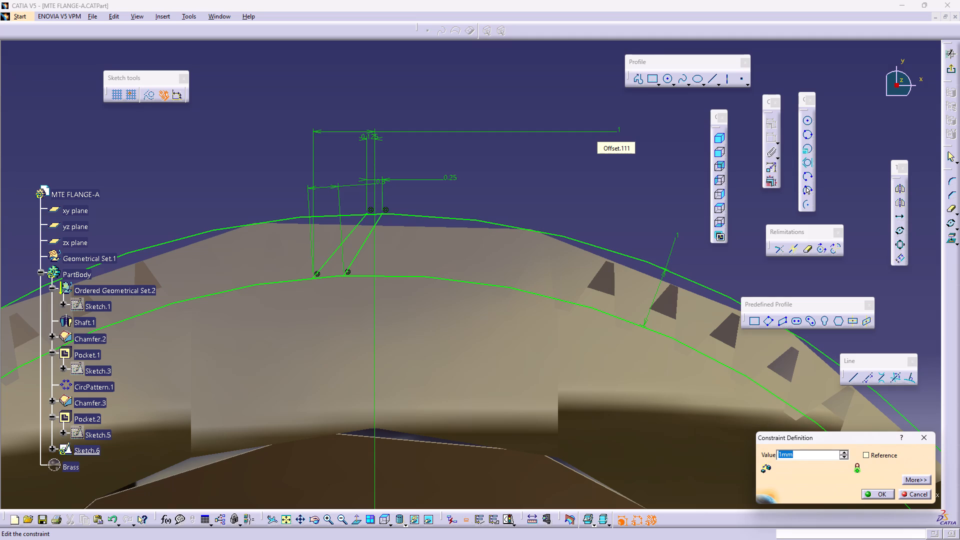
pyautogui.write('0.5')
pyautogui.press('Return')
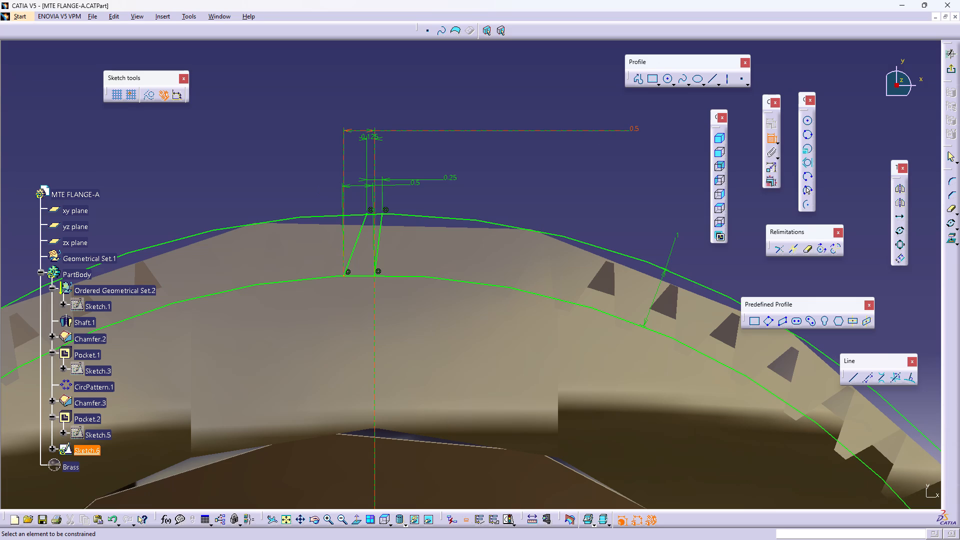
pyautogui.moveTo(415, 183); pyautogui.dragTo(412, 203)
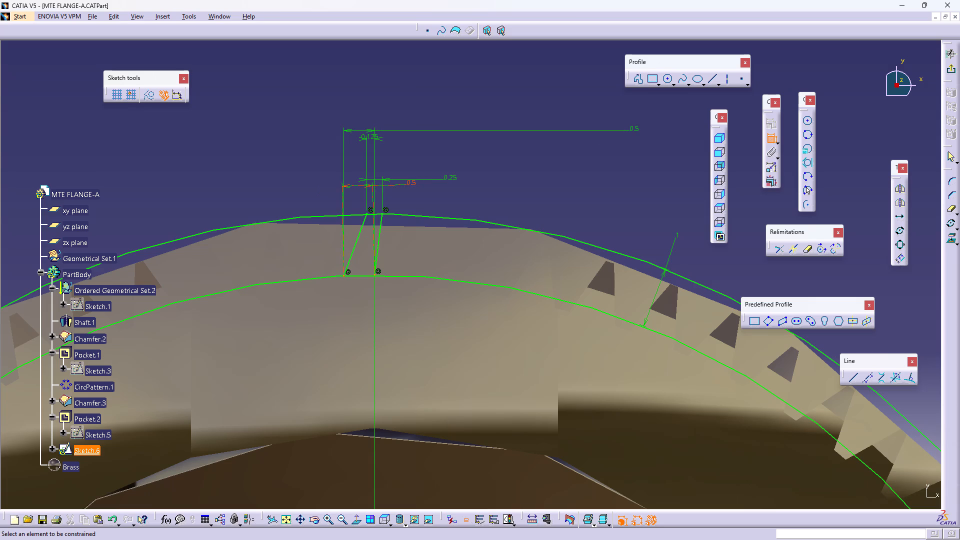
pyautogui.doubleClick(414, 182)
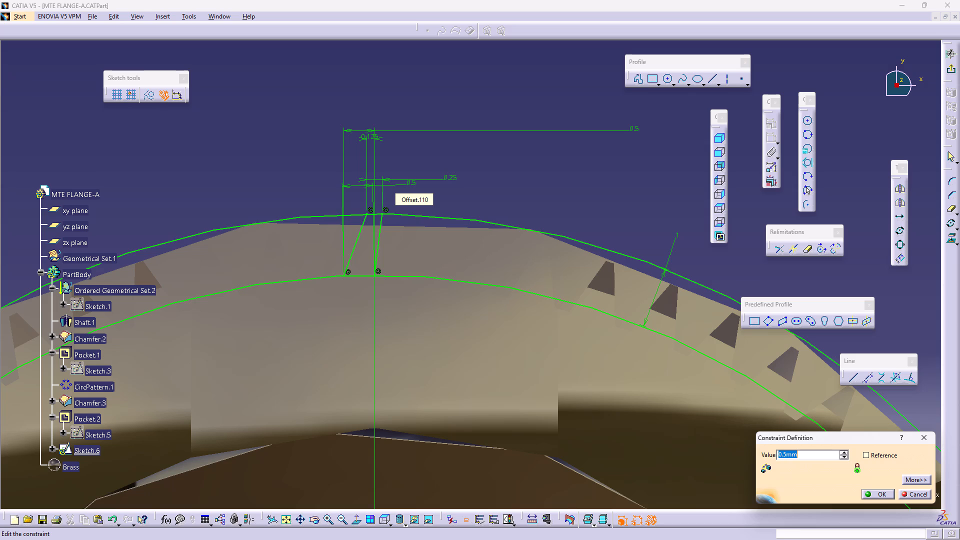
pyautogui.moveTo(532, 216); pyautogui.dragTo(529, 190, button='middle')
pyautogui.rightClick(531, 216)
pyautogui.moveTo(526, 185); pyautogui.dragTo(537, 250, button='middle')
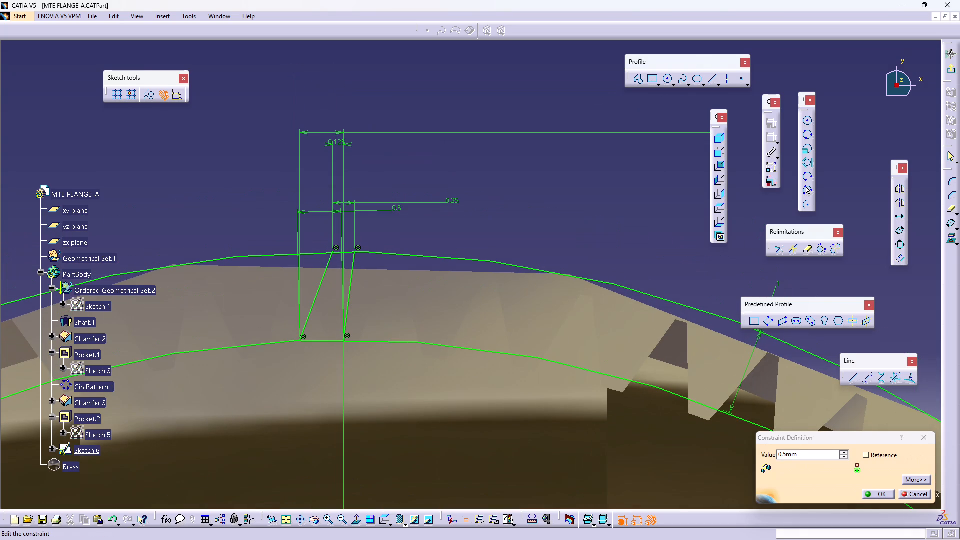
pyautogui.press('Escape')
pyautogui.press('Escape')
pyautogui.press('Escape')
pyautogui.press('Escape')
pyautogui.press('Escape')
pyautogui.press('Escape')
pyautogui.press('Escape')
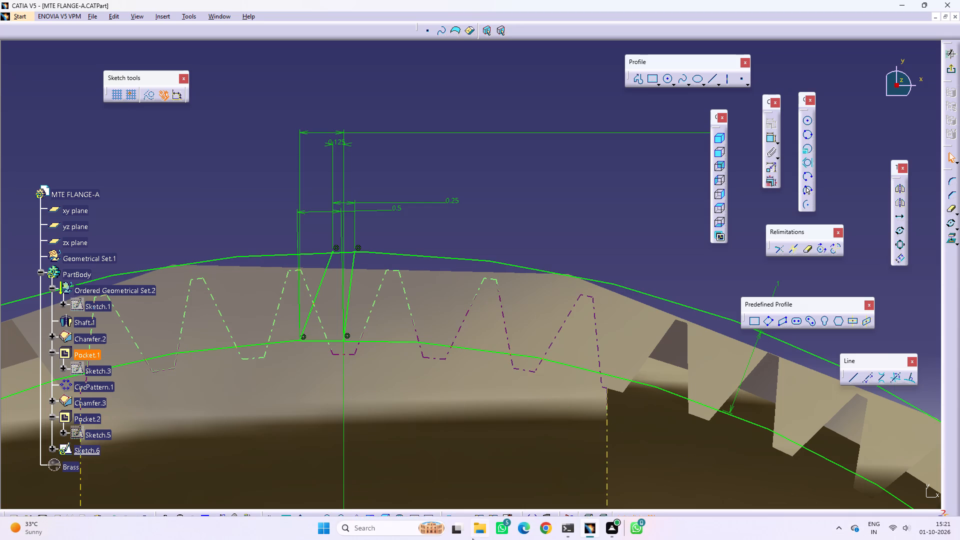
# Switch to File Explorer and, in a new tab, browse on drive D to Designing, DUDHANI poly, ViJay vizag, TOYOTS.
pyautogui.click(477, 530)
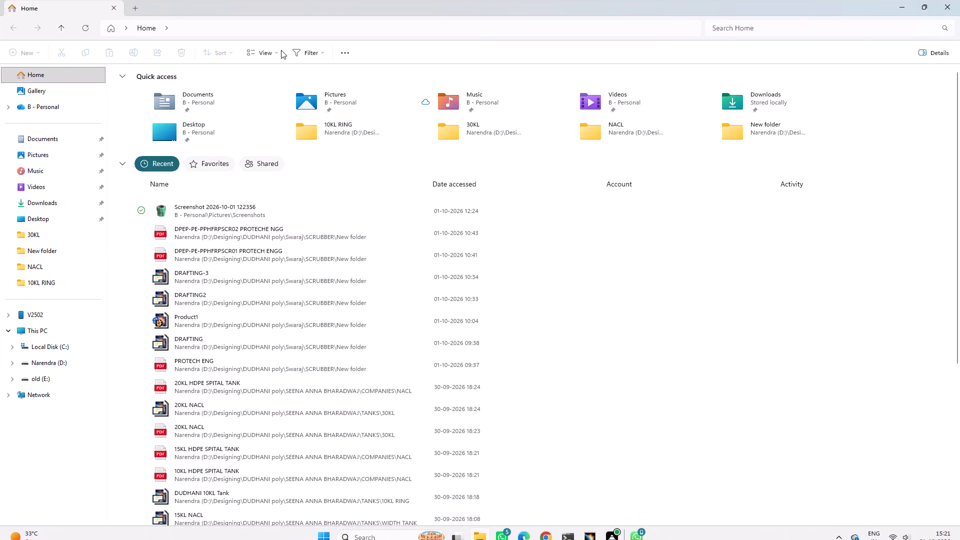
pyautogui.click(138, 7)
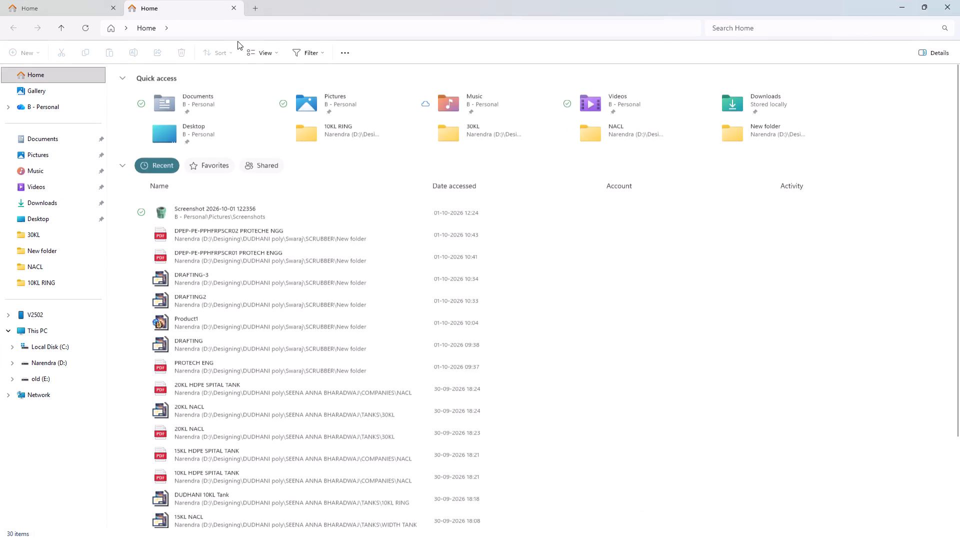
pyautogui.doubleClick(54, 363)
pyautogui.doubleClick(160, 94)
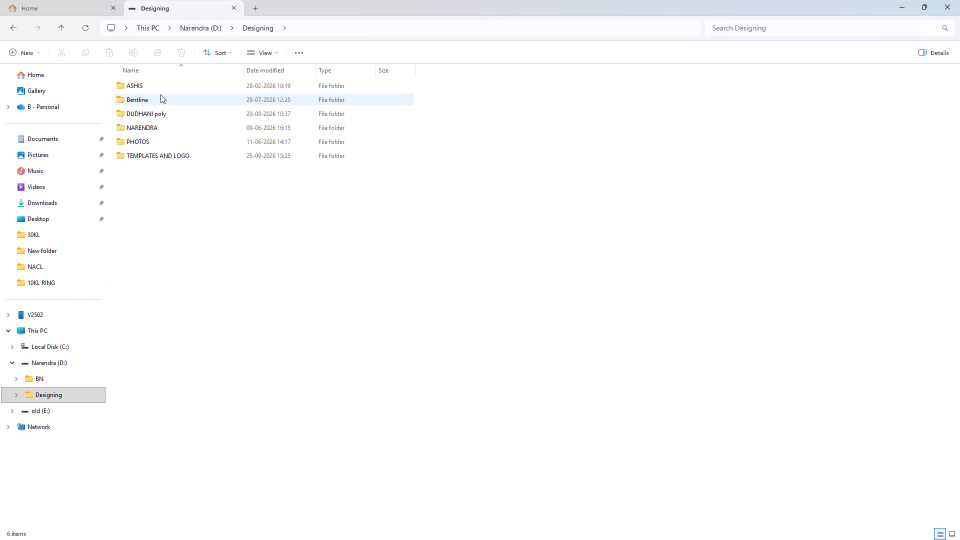
pyautogui.doubleClick(161, 115)
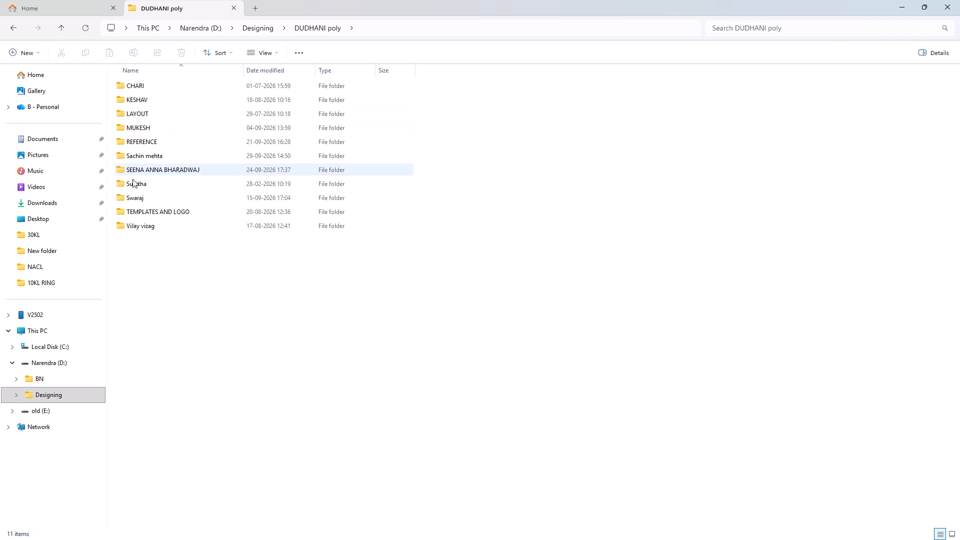
pyautogui.doubleClick(149, 221)
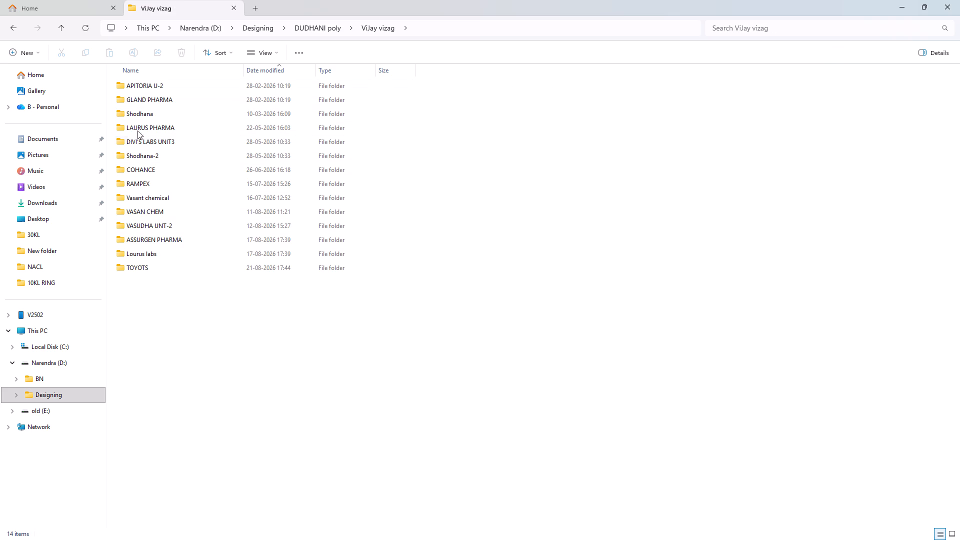
pyautogui.doubleClick(145, 269)
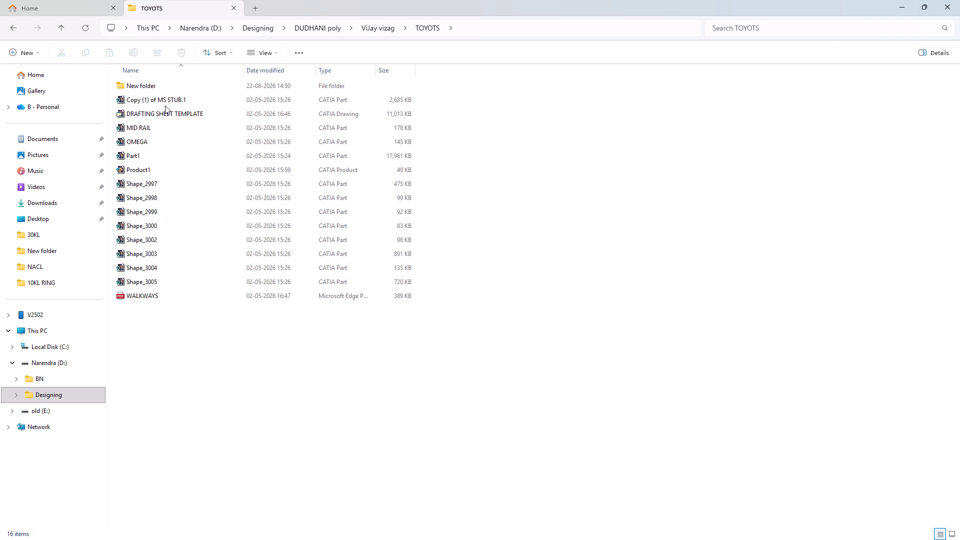
# Open the WALKWAYS PDF, look through its walkway drawing sheets, and close it.
pyautogui.doubleClick(135, 292)
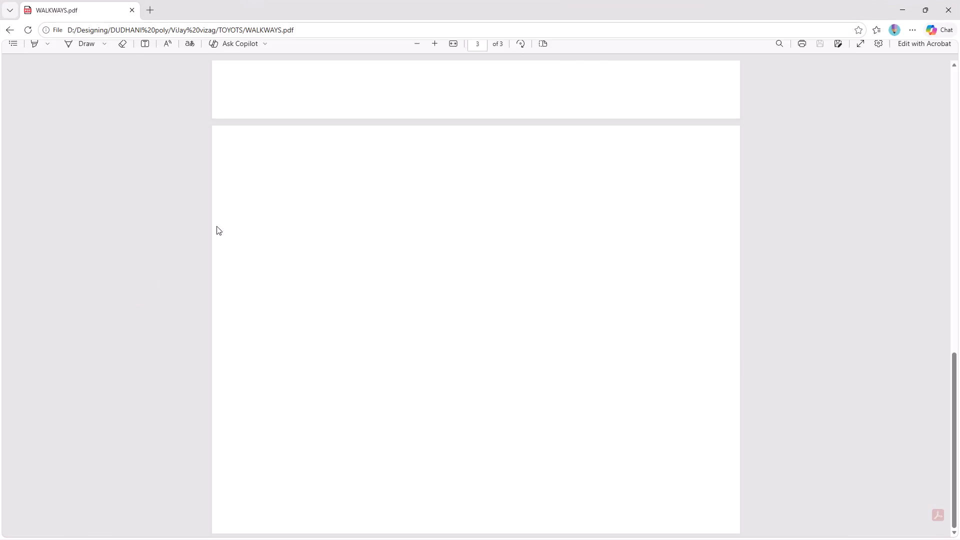
pyautogui.keyDown('ctrl'); pyautogui.scroll(-2, 380, 239); pyautogui.keyUp('ctrl')
pyautogui.scroll(3, 412, 214)
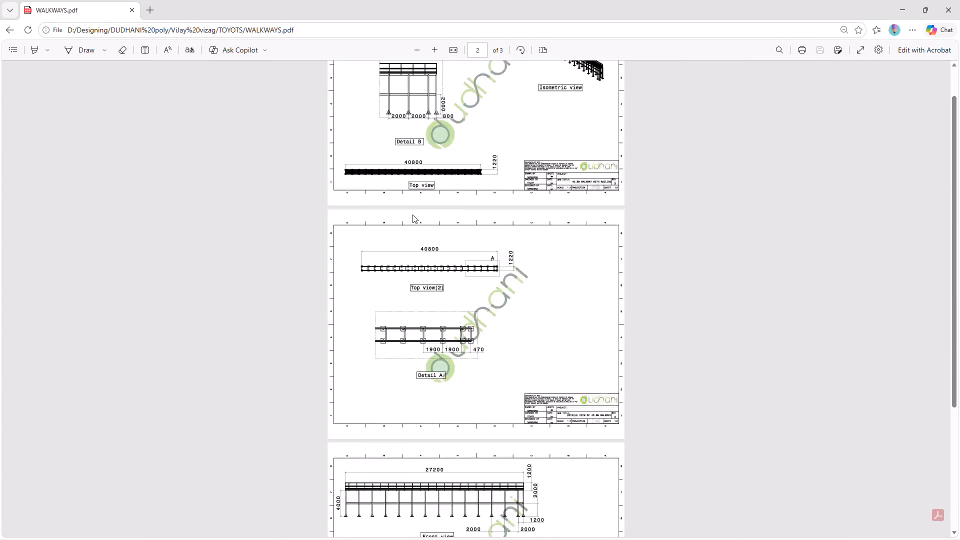
pyautogui.scroll(2, 412, 214)
pyautogui.click(957, 9)
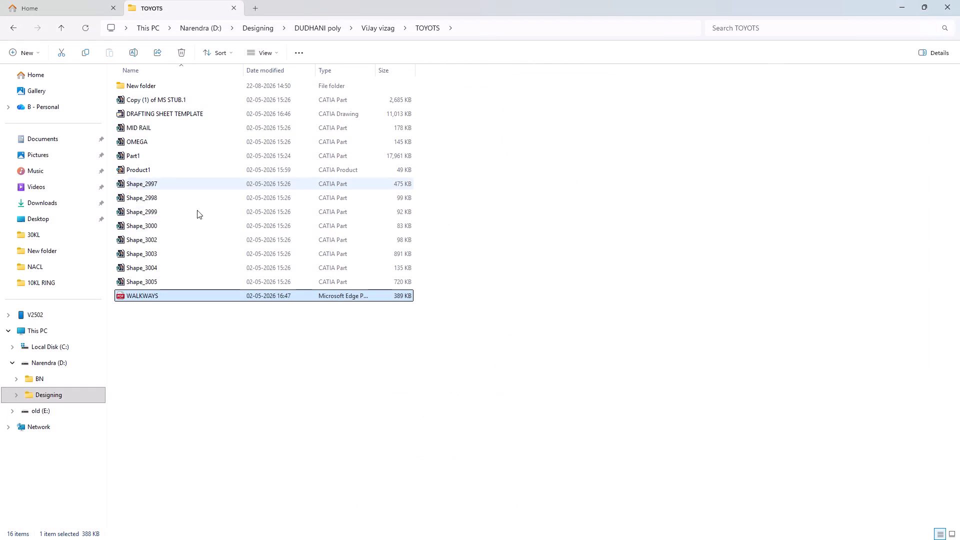
# View the 4.4M LADDER PDF in the TOYOTS folder's New folder, close it, and return to TOYOTS.
pyautogui.doubleClick(144, 89)
pyautogui.doubleClick(145, 96)
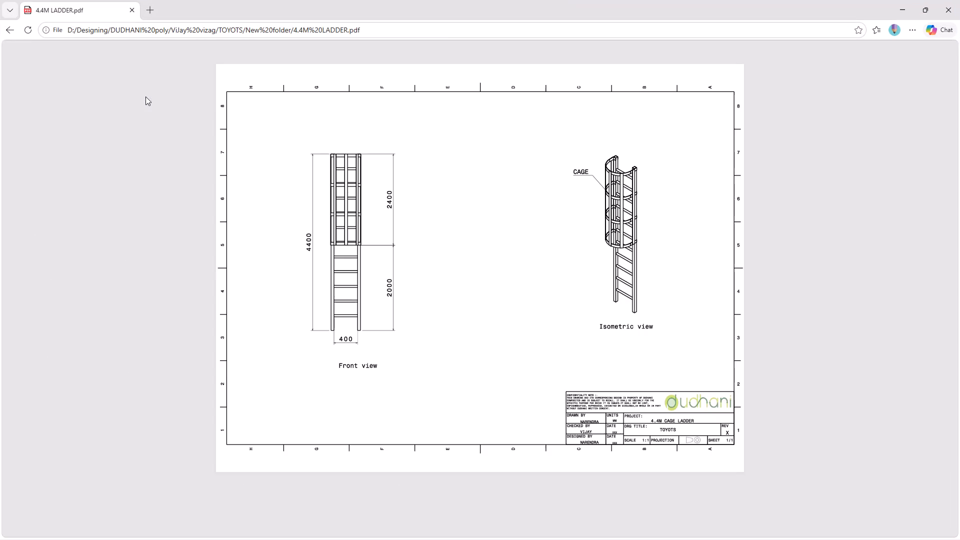
pyautogui.click(943, 2)
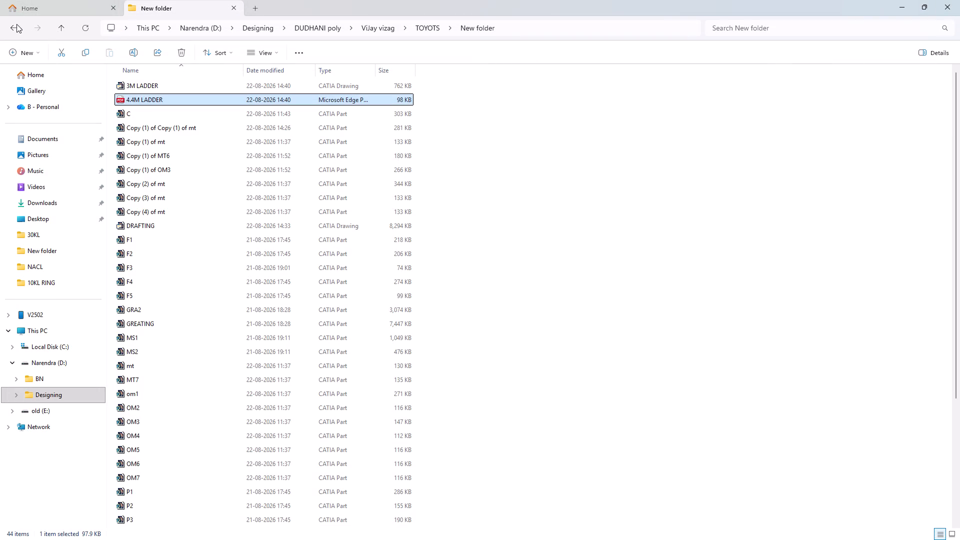
pyautogui.click(8, 25)
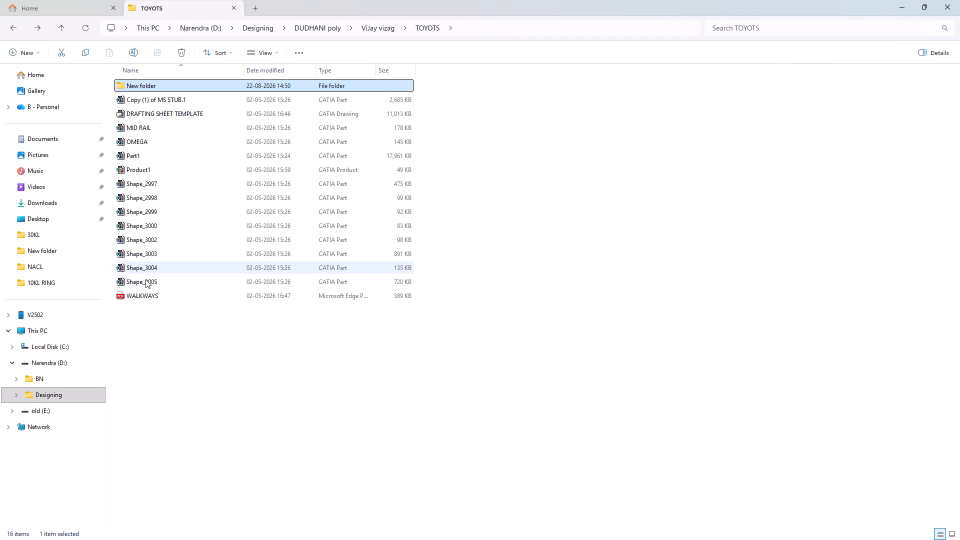
# Reopen the WALKWAYS PDF in the TOYOTS folder, look over its drawing sheets, and close it.
pyautogui.doubleClick(144, 290)
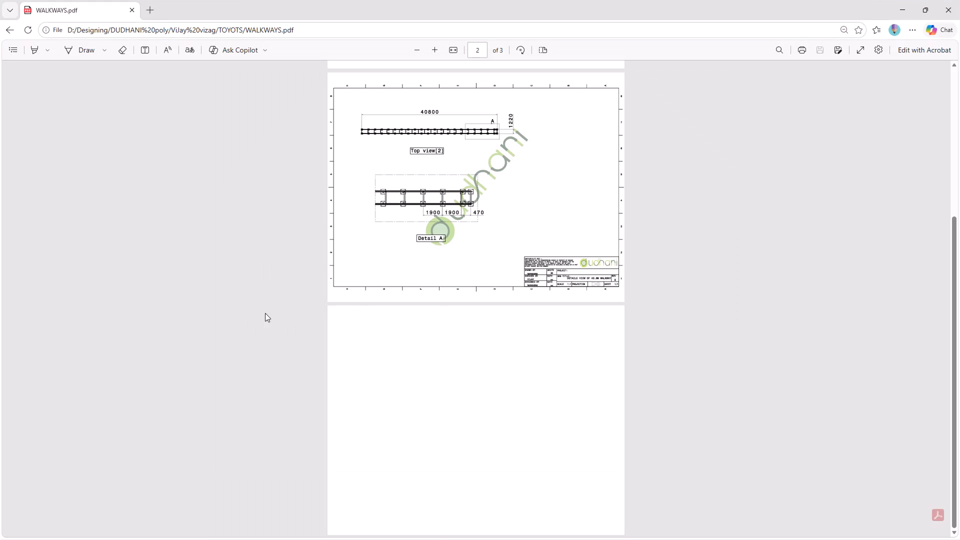
pyautogui.scroll(10, 445, 273)
pyautogui.click(959, 0)
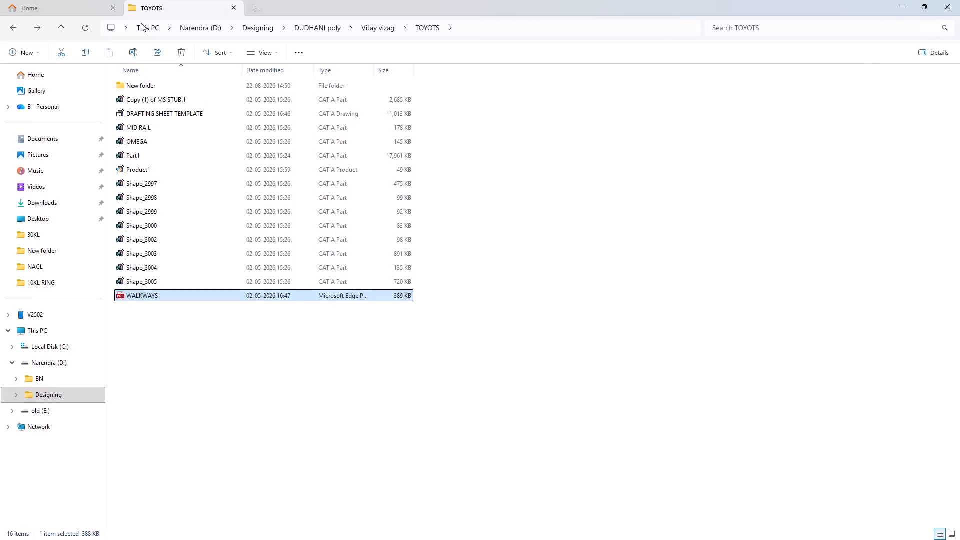
# Go back to the ViJay vizag folder, reopen TOYOTS, review the first two sheets of the WALKWAYS PDF, and close it.
pyautogui.click(13, 32)
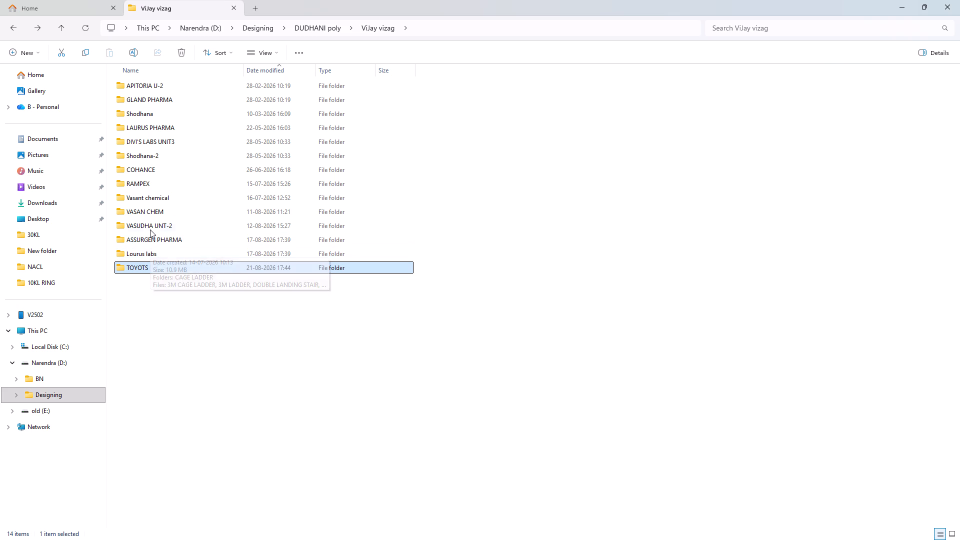
pyautogui.doubleClick(153, 260)
pyautogui.doubleClick(160, 268)
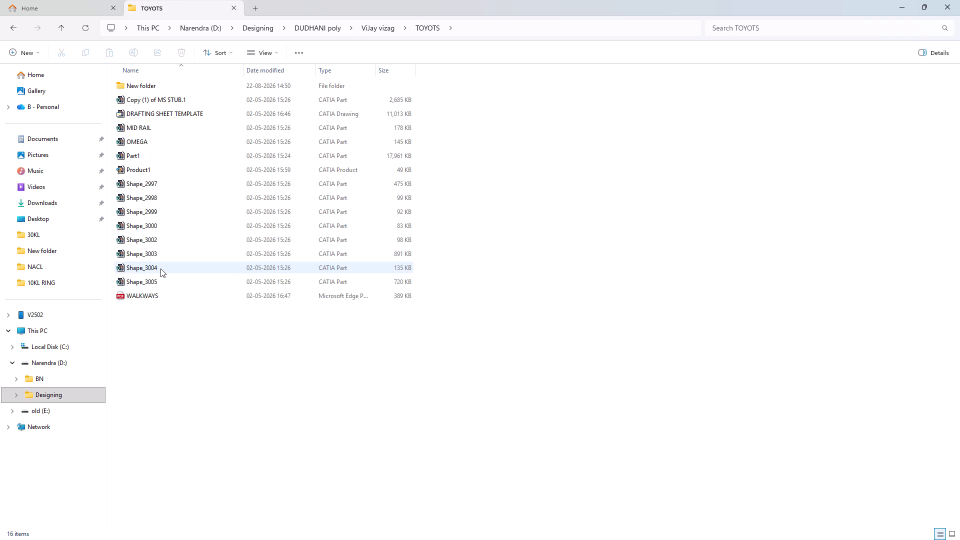
pyautogui.doubleClick(148, 293)
pyautogui.scroll(3, 443, 265)
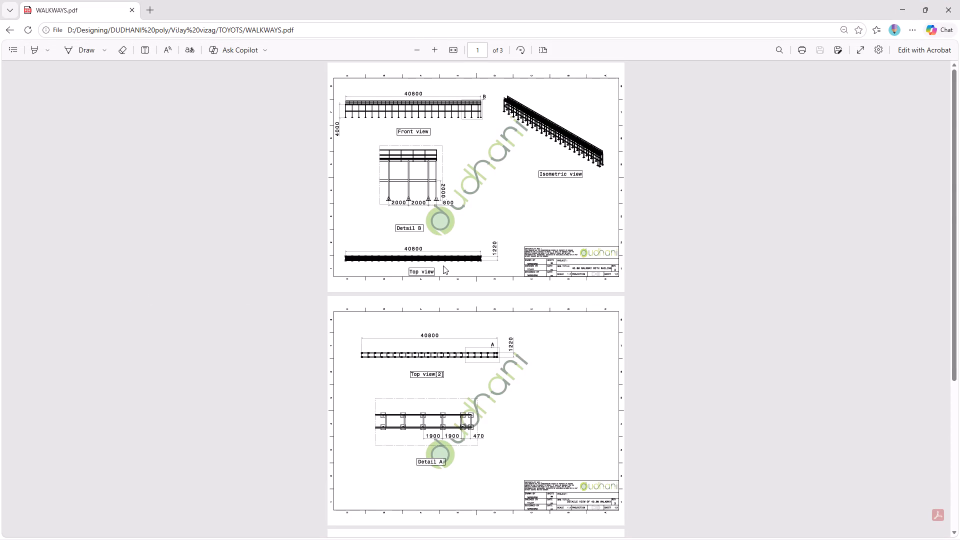
pyautogui.scroll(3, 443, 265)
pyautogui.scroll(-9, 443, 265)
pyautogui.scroll(6, 443, 265)
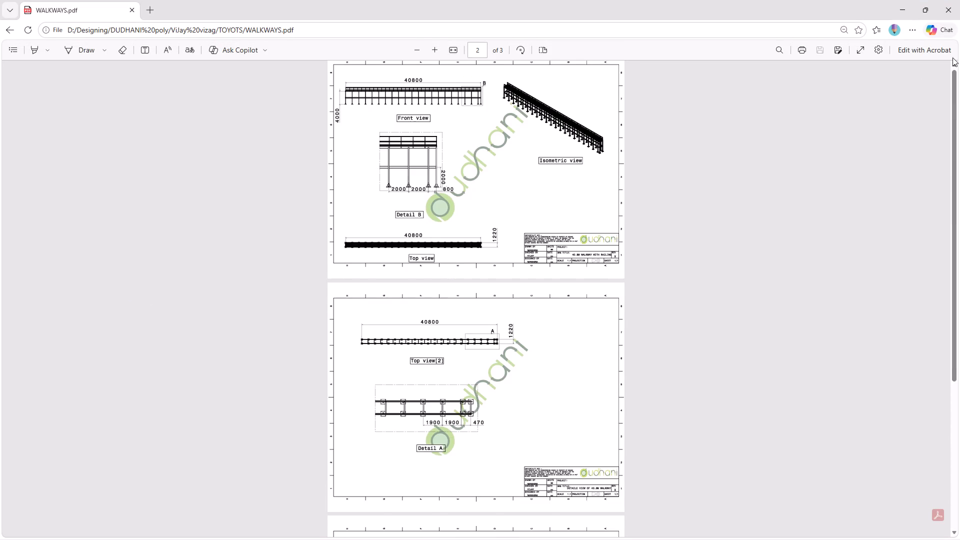
pyautogui.click(944, 17)
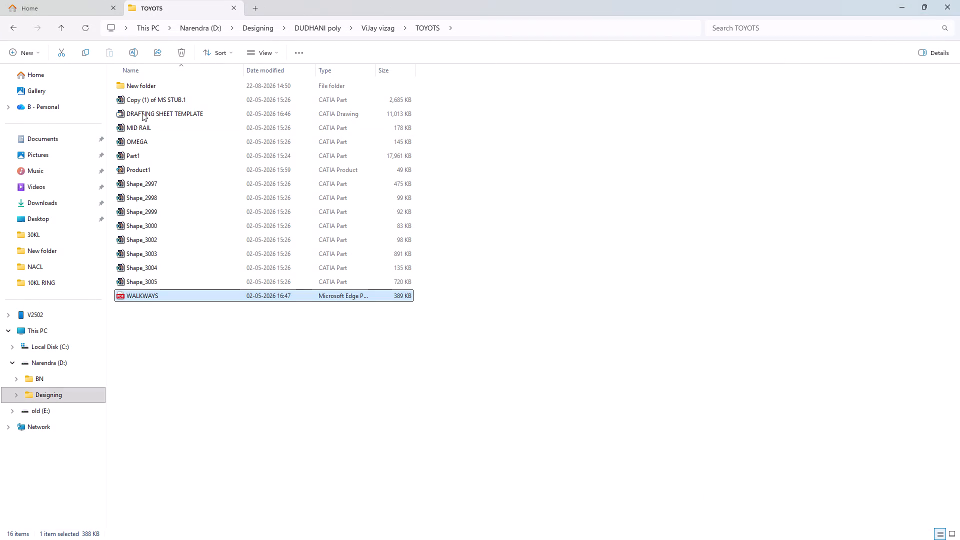
# Open the 4.4M LADDER PDF from New folder inside TOYOTS, view the ladder drawing, and close it.
pyautogui.doubleClick(150, 89)
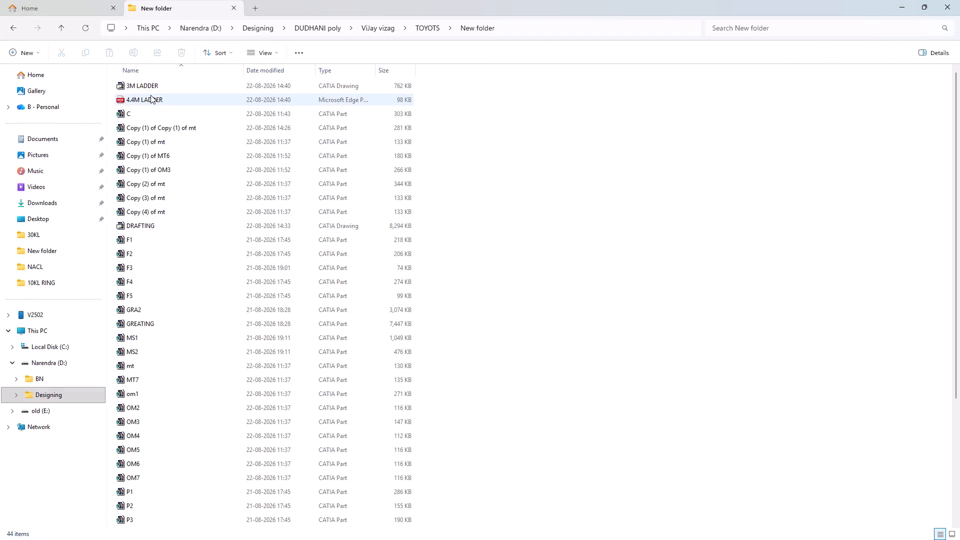
pyautogui.click(150, 98)
pyautogui.doubleClick(150, 98)
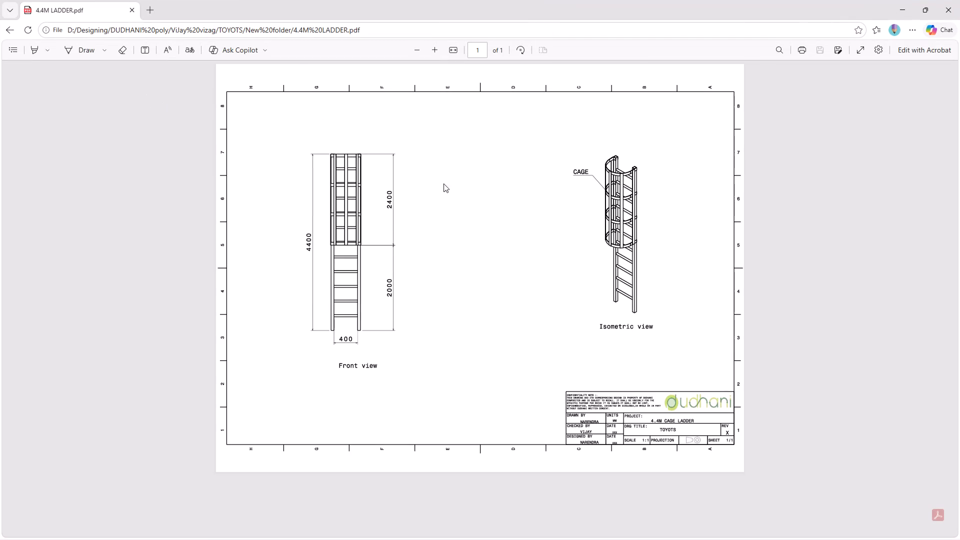
pyautogui.scroll(-4, 447, 208)
pyautogui.scroll(1, 452, 214)
pyautogui.click(947, 9)
# Open the TOYOTS PDF from the same New folder and examine the walkway front and top views on its first sheet.
pyautogui.scroll(-5, 236, 267)
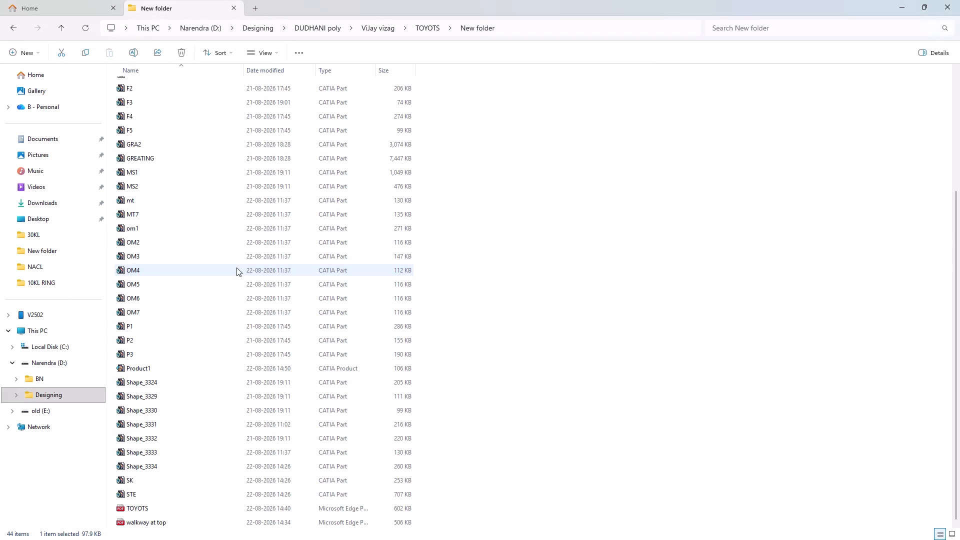
pyautogui.scroll(-3, 236, 267)
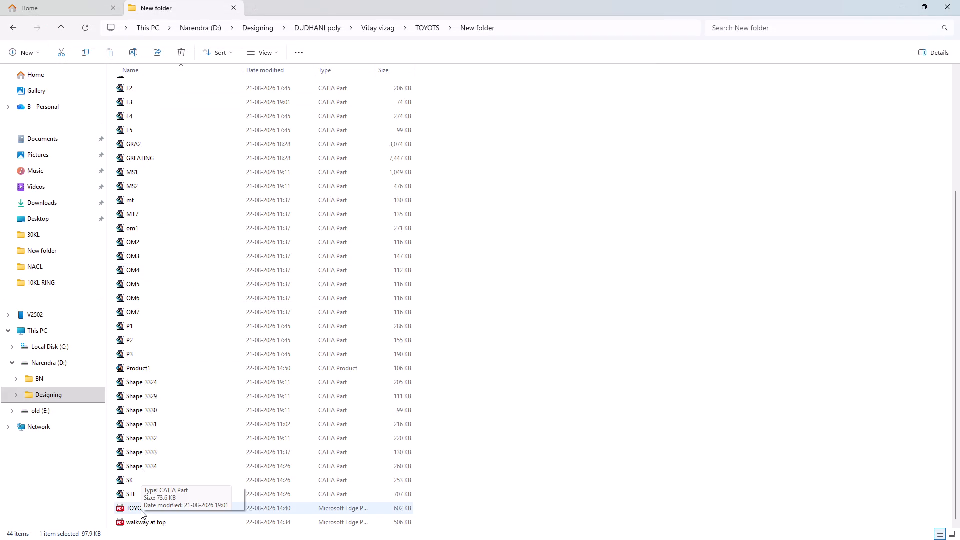
pyautogui.doubleClick(141, 510)
pyautogui.scroll(4, 374, 428)
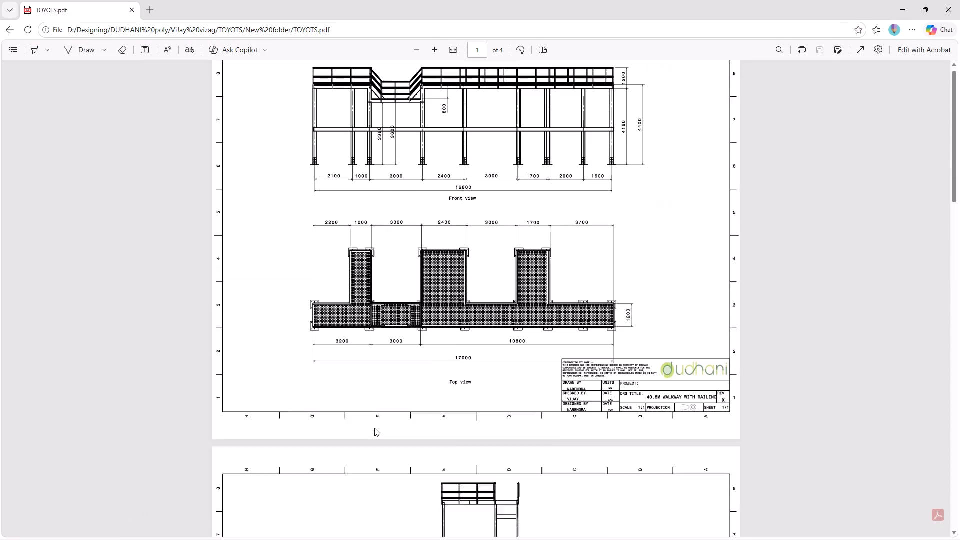
pyautogui.scroll(3, 375, 423)
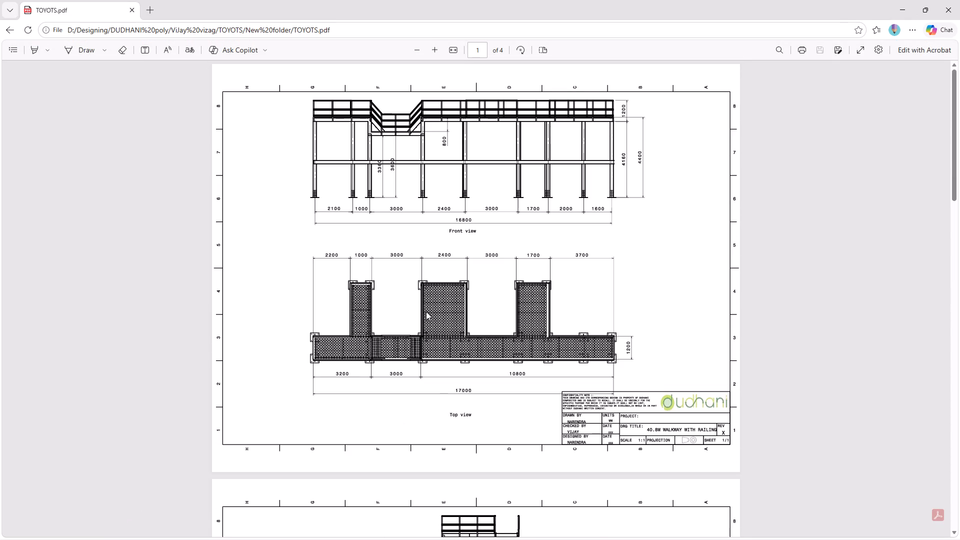
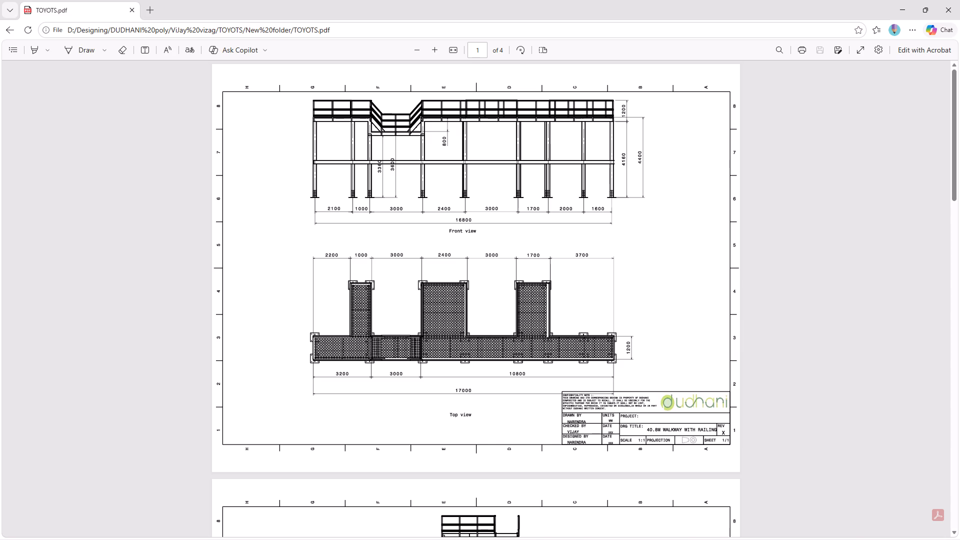
# Look through all four sheets of the TOYOTS PDF, close it and the folder window, and return to the MTE FLANGE-A part in CATIA.
pyautogui.scroll(-5, 609, 366)
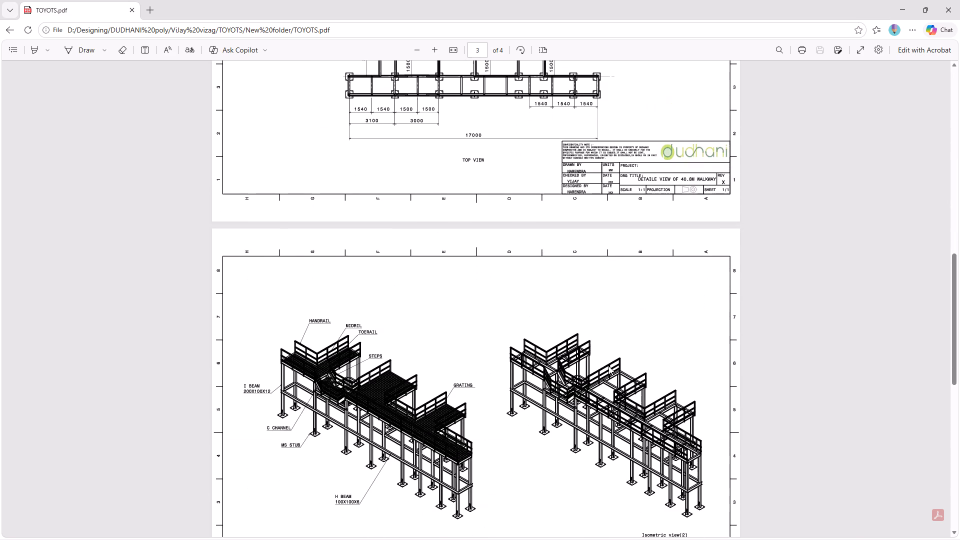
pyautogui.scroll(-2, 608, 366)
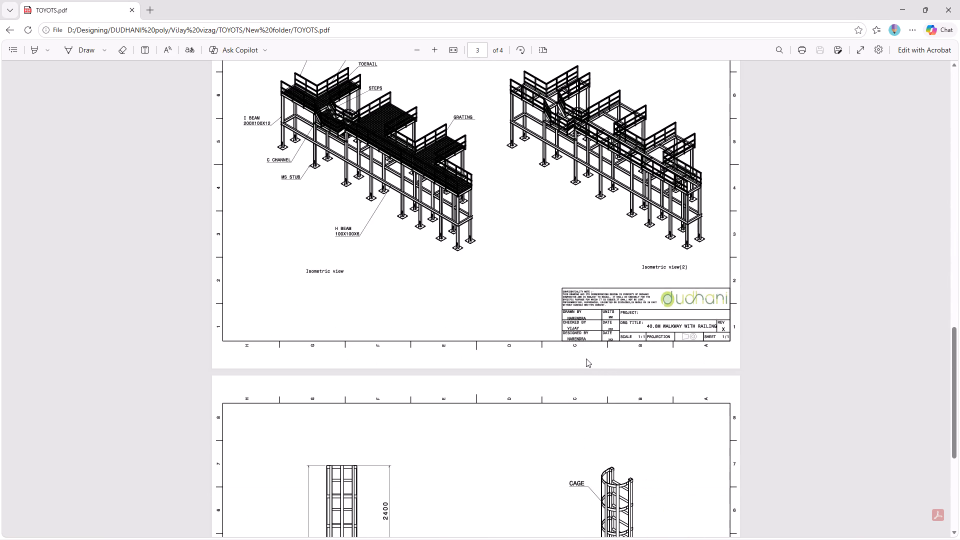
pyautogui.scroll(-3, 586, 358)
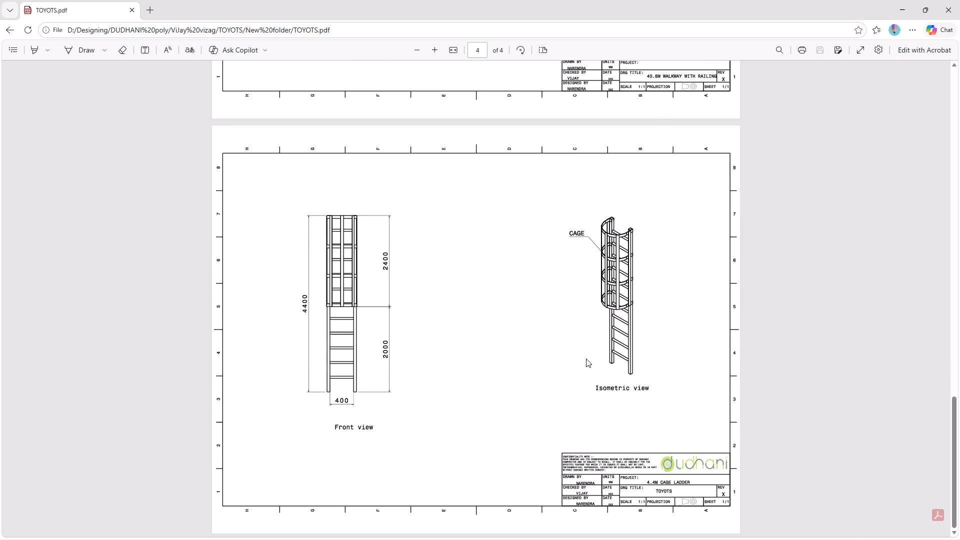
pyautogui.scroll(-4, 586, 358)
pyautogui.scroll(1, 570, 361)
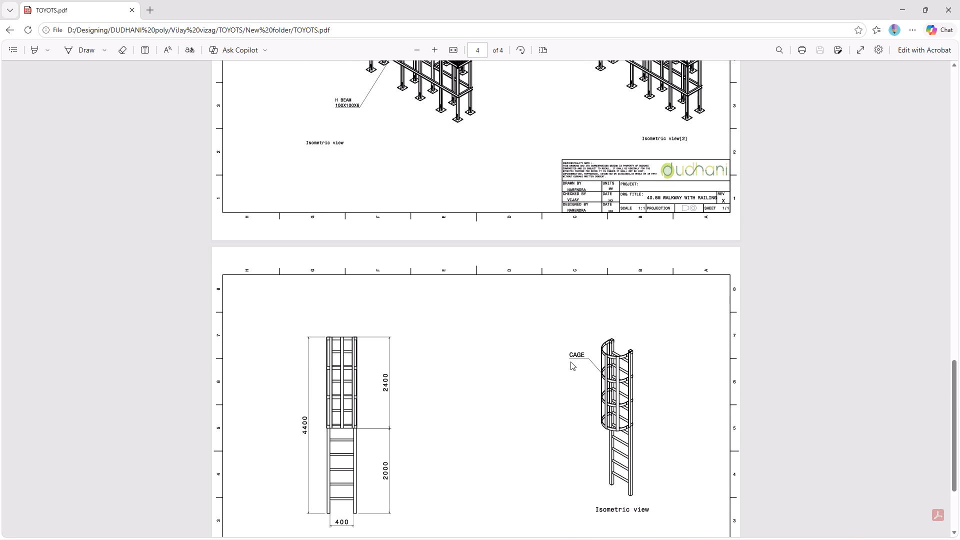
pyautogui.scroll(8, 570, 361)
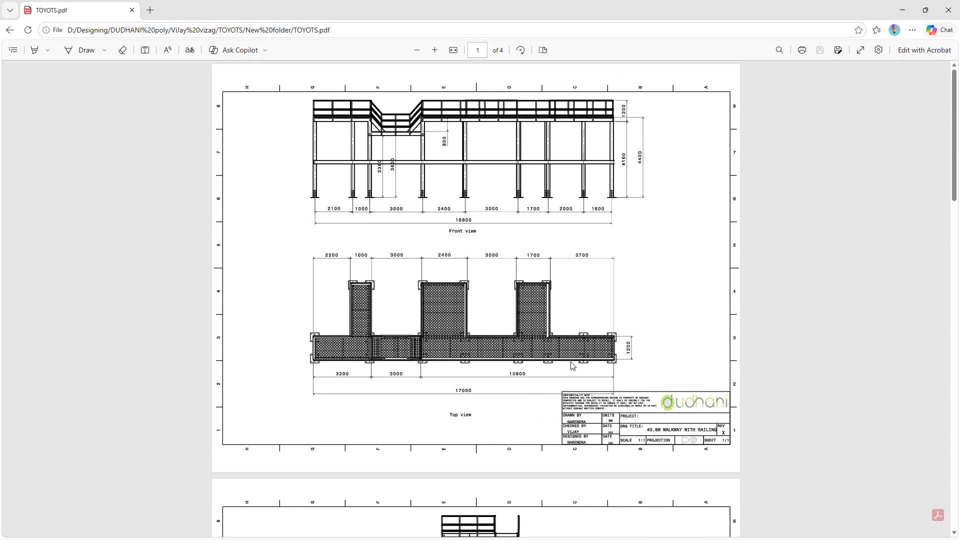
pyautogui.scroll(3, 570, 361)
pyautogui.click(943, 10)
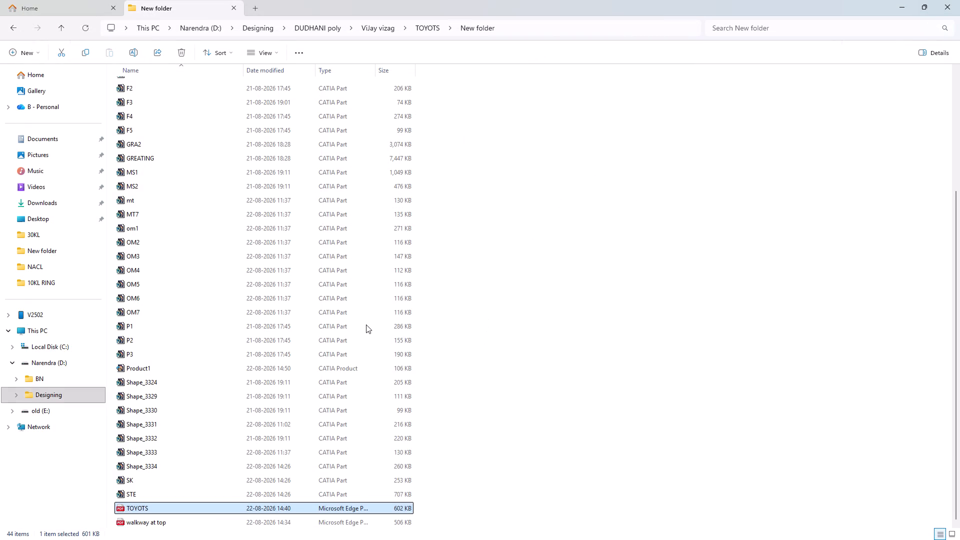
pyautogui.click(959, 2)
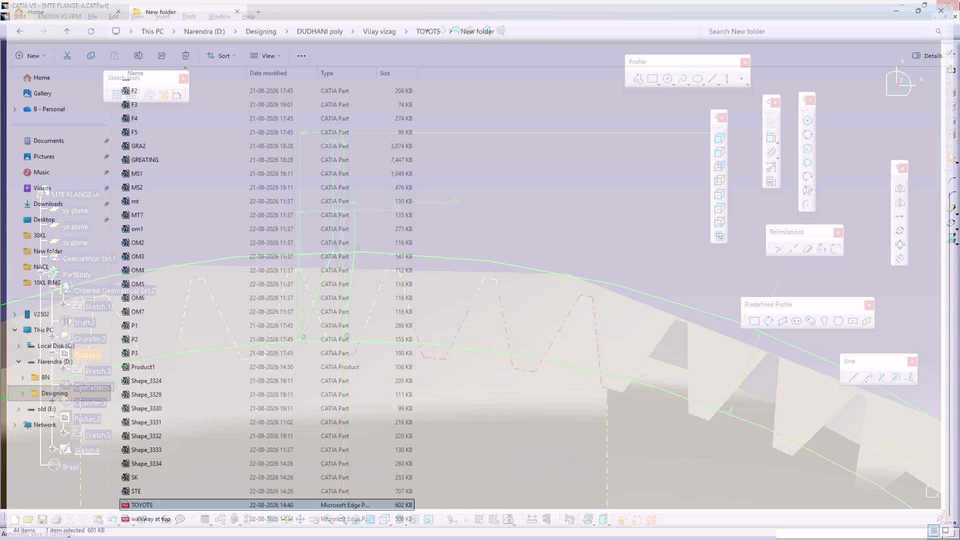
# Set the distance between the lower ends of the two tooth flank lines to 1 mm.
pyautogui.moveTo(521, 221); pyautogui.dragTo(587, 159, button='middle')
pyautogui.rightClick(585, 173)
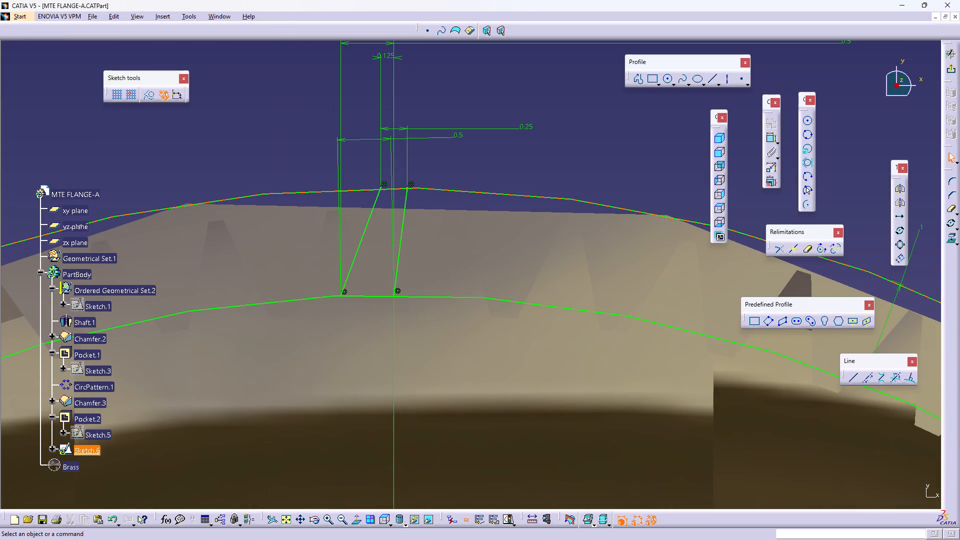
pyautogui.moveTo(442, 94); pyautogui.dragTo(444, 111, button='middle')
pyautogui.rightClick(442, 101)
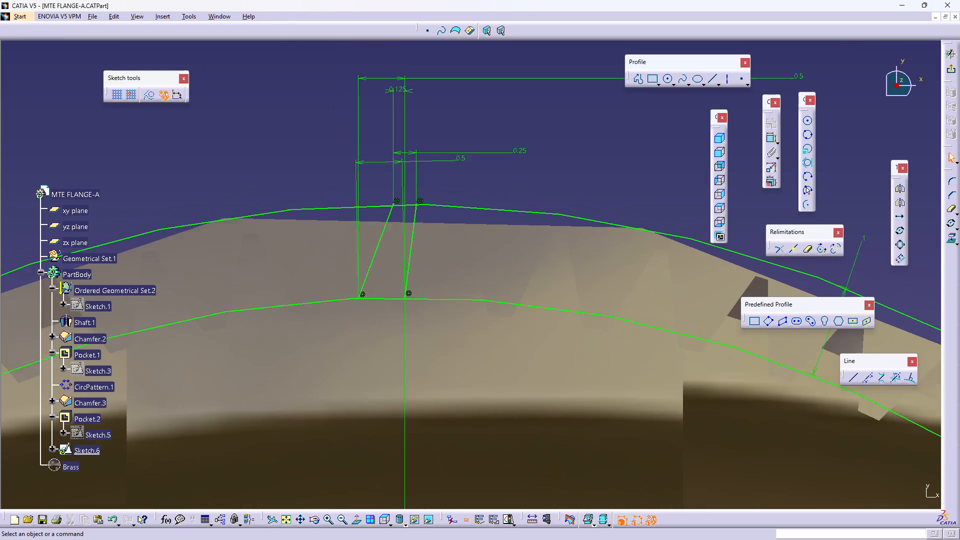
pyautogui.moveTo(444, 111); pyautogui.dragTo(446, 119, button='middle')
pyautogui.moveTo(446, 119); pyautogui.dragTo(431, 132, button='middle')
pyautogui.moveTo(548, 175); pyautogui.dragTo(496, 164, button='middle')
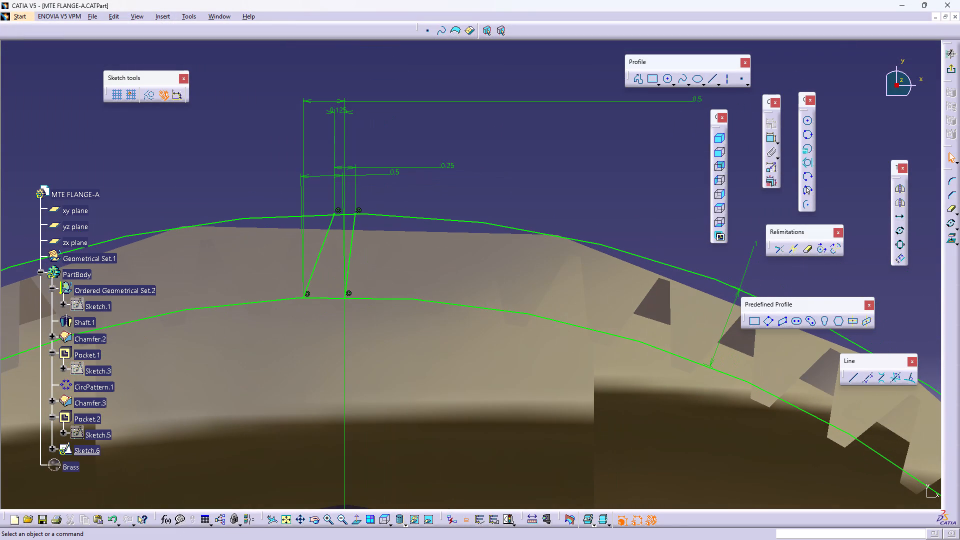
pyautogui.doubleClick(396, 173)
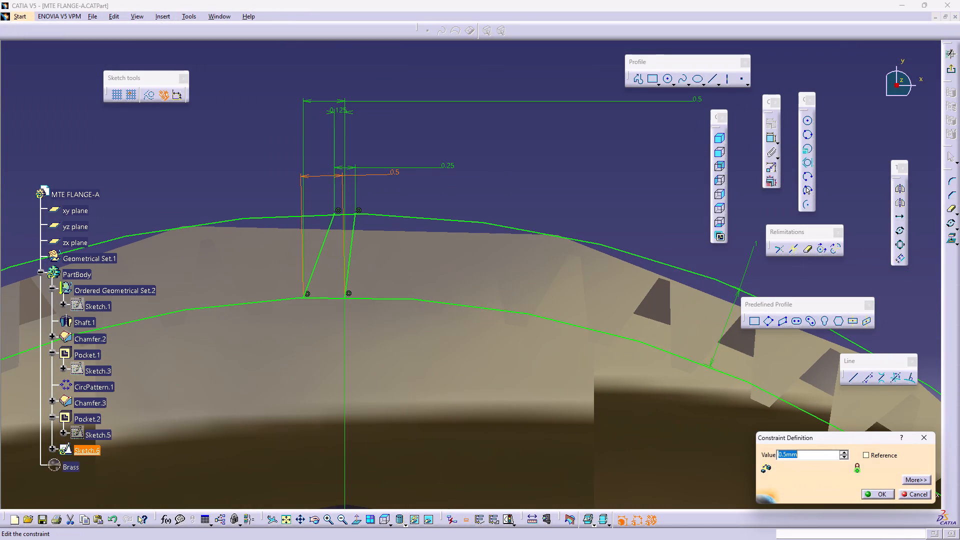
pyautogui.press('1')
pyautogui.press('Return')
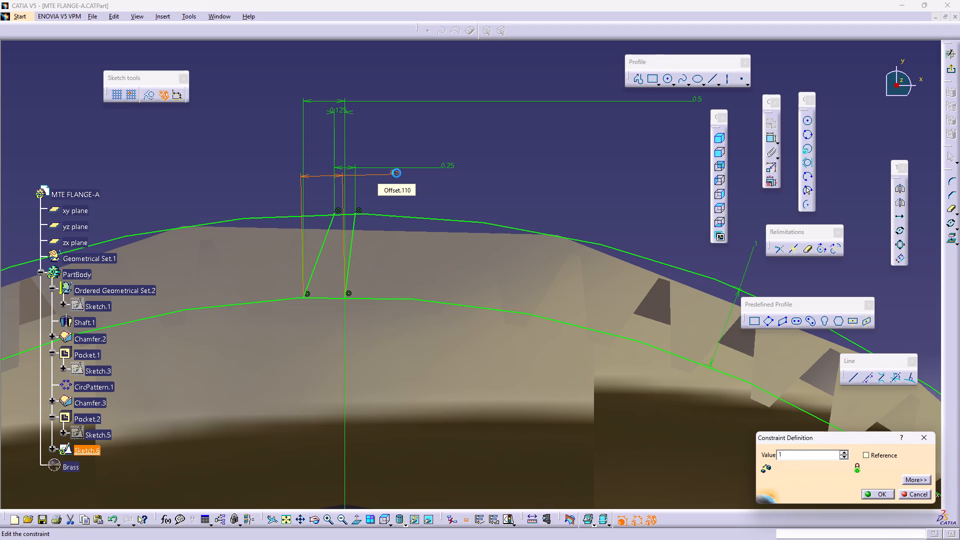
pyautogui.doubleClick(526, 173)
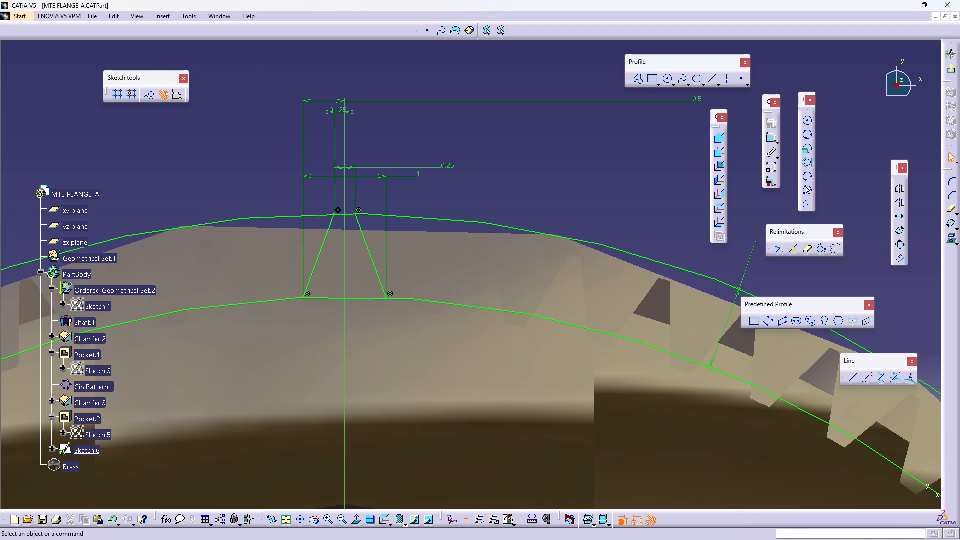
pyautogui.press('Escape')
pyautogui.press('Escape')
pyautogui.press('Escape')
pyautogui.press('Escape')
pyautogui.press('Escape')
# Quick-trim the inner and outer circles outside the two flank lines, leaving a closed trapezoidal tooth-gap profile.
pyautogui.moveTo(521, 184); pyautogui.dragTo(538, 155, button='middle')
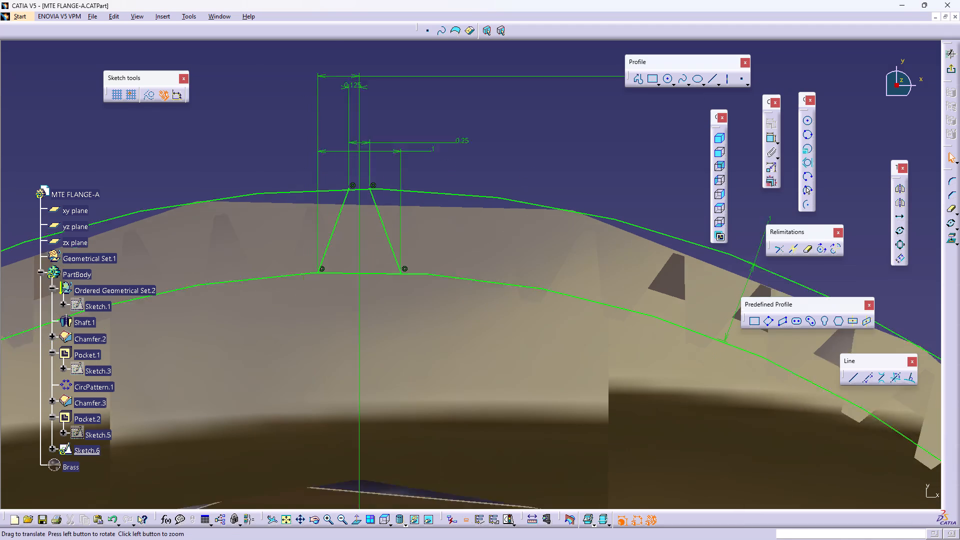
pyautogui.moveTo(538, 155); pyautogui.dragTo(565, 163, button='middle')
pyautogui.rightClick(555, 131)
pyautogui.doubleClick(591, 150)
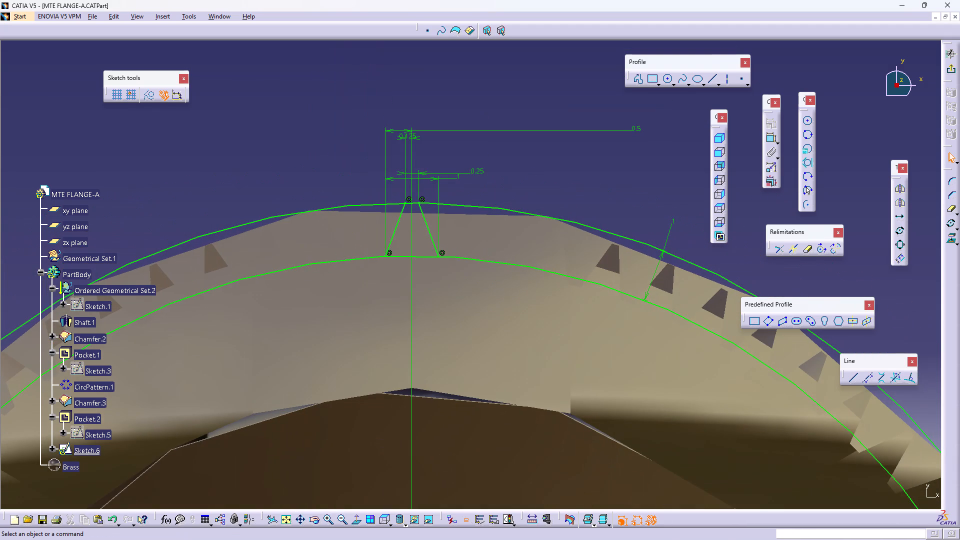
pyautogui.doubleClick(806, 249)
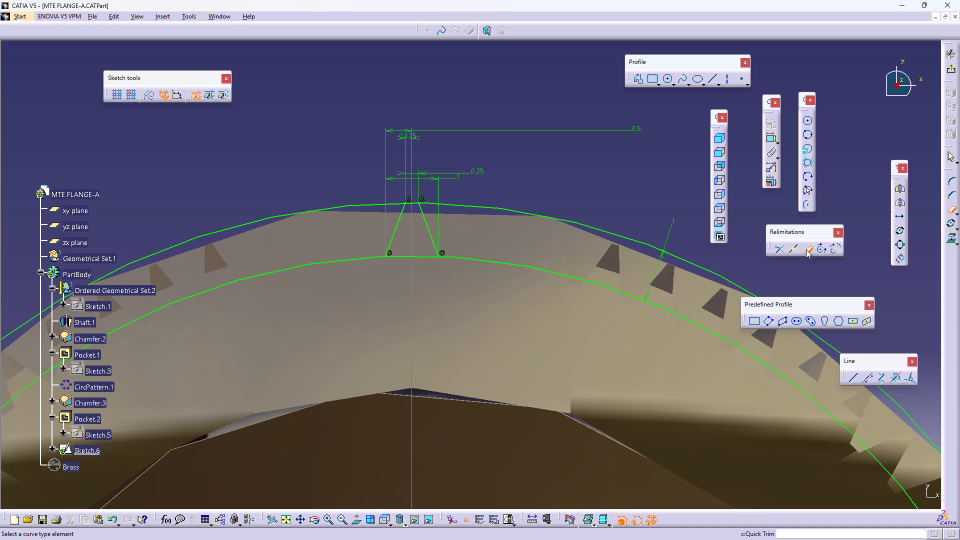
pyautogui.click(544, 271)
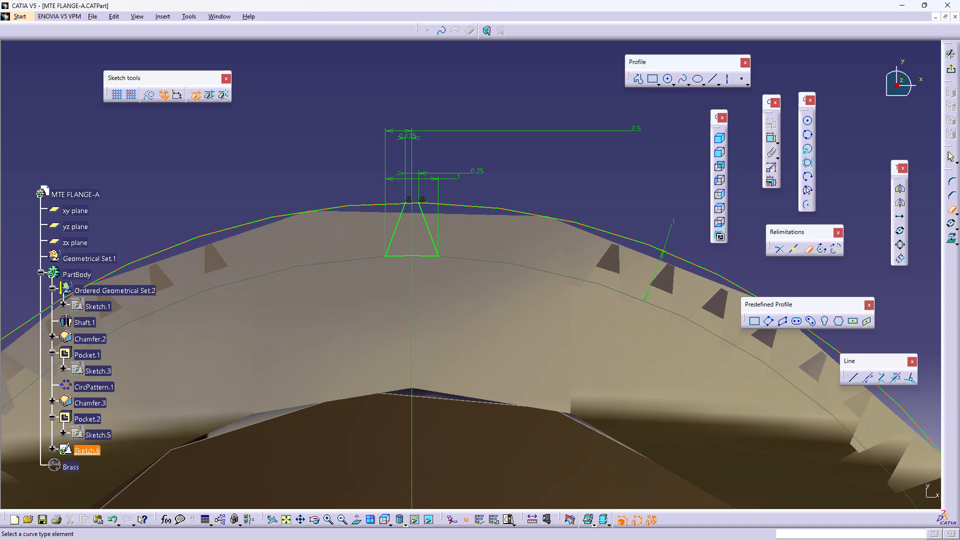
pyautogui.click(523, 210)
pyautogui.click(568, 168)
pyautogui.press('Escape')
pyautogui.press('Escape')
pyautogui.press('Escape')
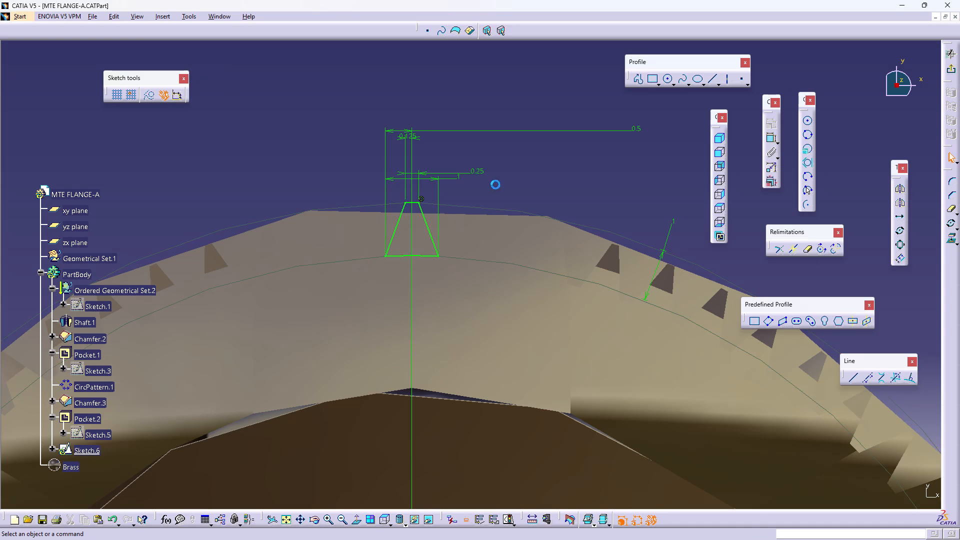
pyautogui.press('Escape')
pyautogui.press('Escape')
# Rotate-duplicate the trapezoidal profile about the sketch origin with 71 instances at 5 degrees, and exit the sketch.
pyautogui.moveTo(475, 185); pyautogui.dragTo(370, 265)
pyautogui.moveTo(522, 220); pyautogui.dragTo(553, 215, button='middle')
pyautogui.rightClick(555, 182)
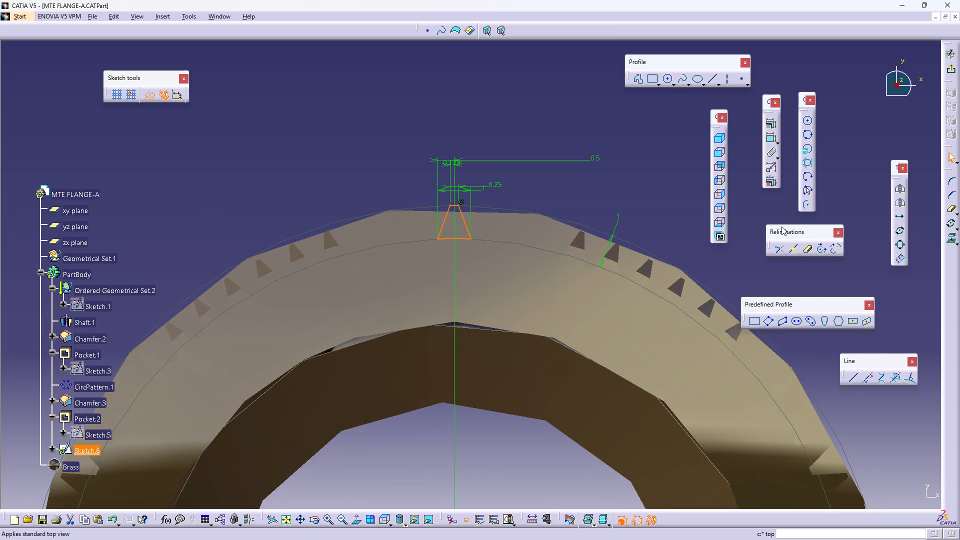
pyautogui.click(897, 233)
pyautogui.moveTo(540, 370); pyautogui.dragTo(522, 199, button='middle')
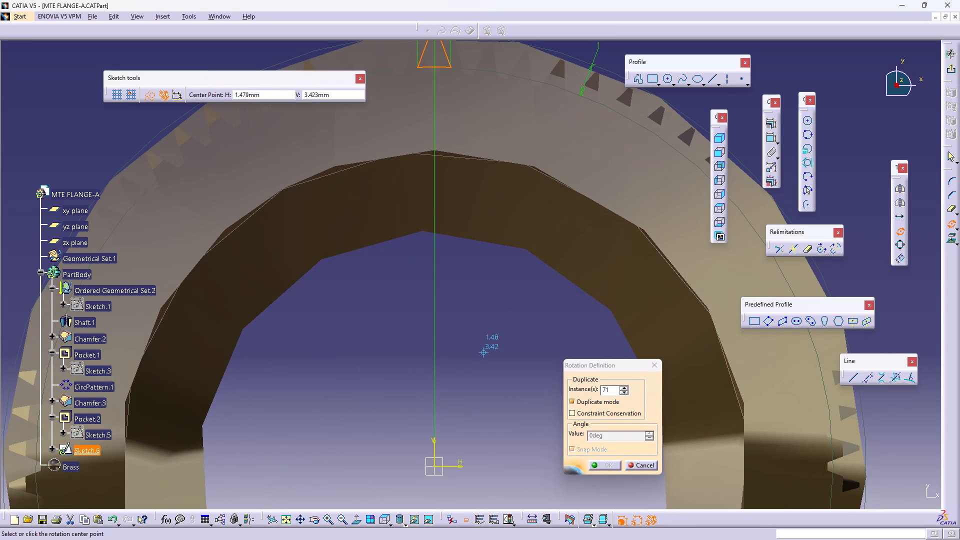
pyautogui.click(433, 465)
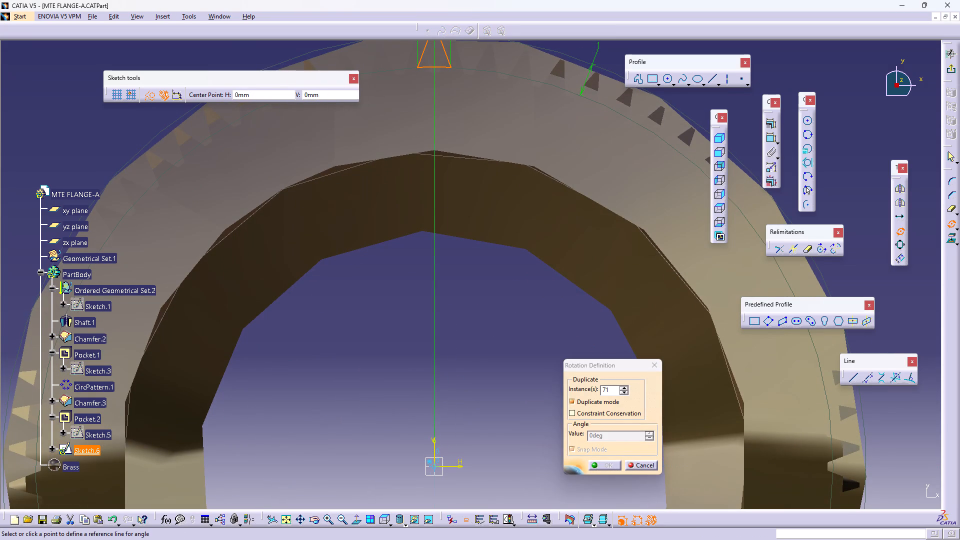
pyautogui.moveTo(438, 207); pyautogui.dragTo(458, 362, button='middle')
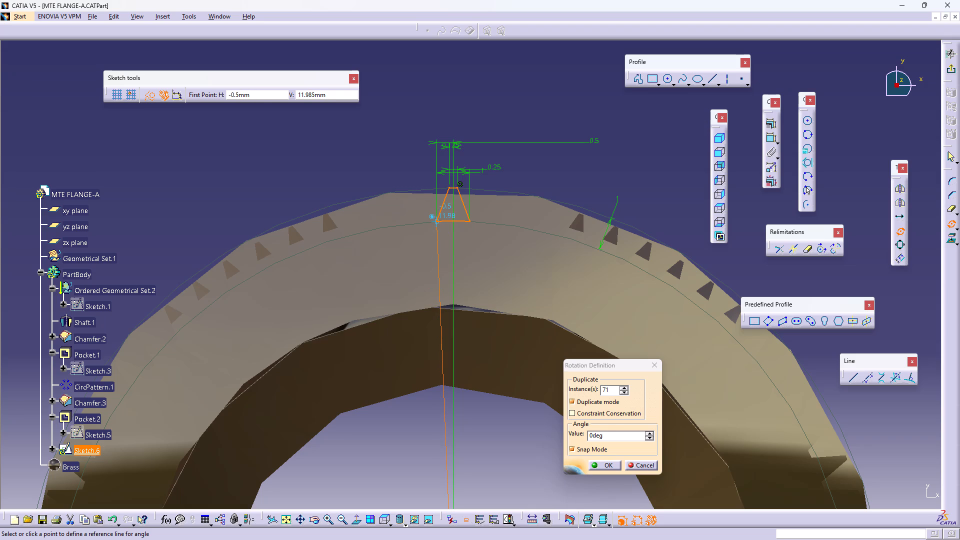
pyautogui.click(436, 220)
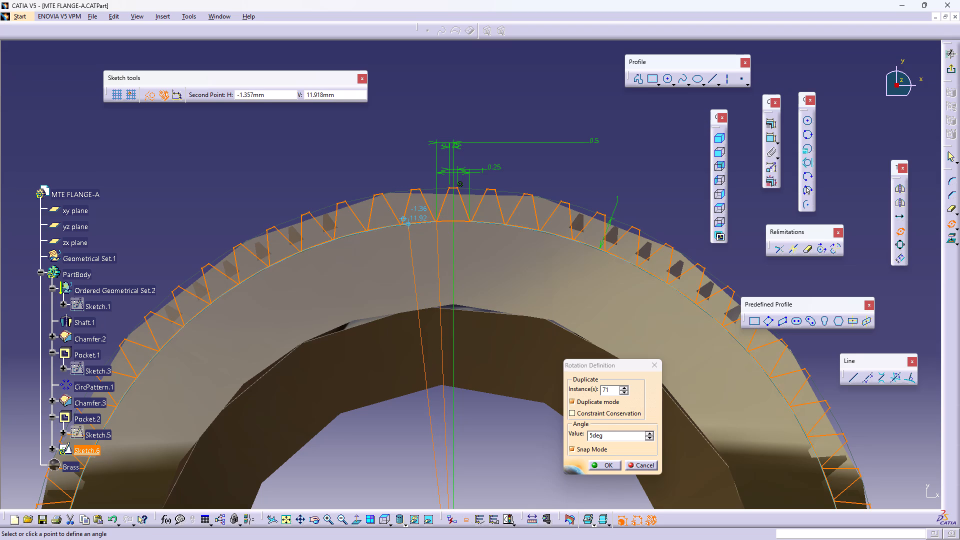
pyautogui.click(408, 222)
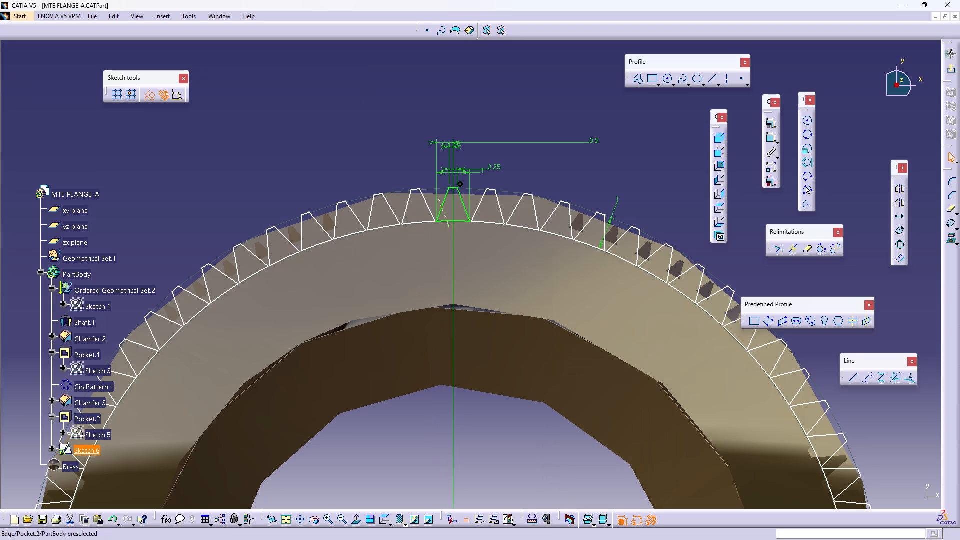
pyautogui.click(952, 73)
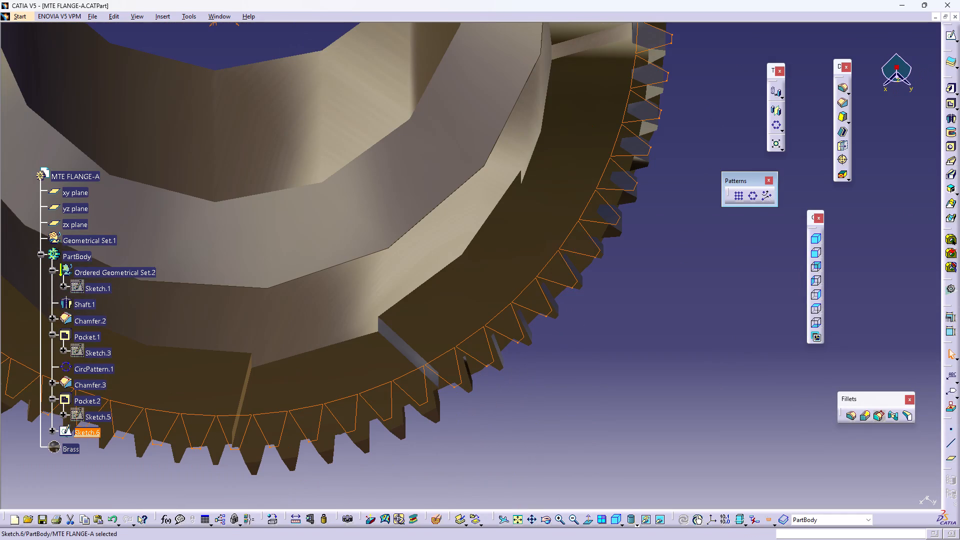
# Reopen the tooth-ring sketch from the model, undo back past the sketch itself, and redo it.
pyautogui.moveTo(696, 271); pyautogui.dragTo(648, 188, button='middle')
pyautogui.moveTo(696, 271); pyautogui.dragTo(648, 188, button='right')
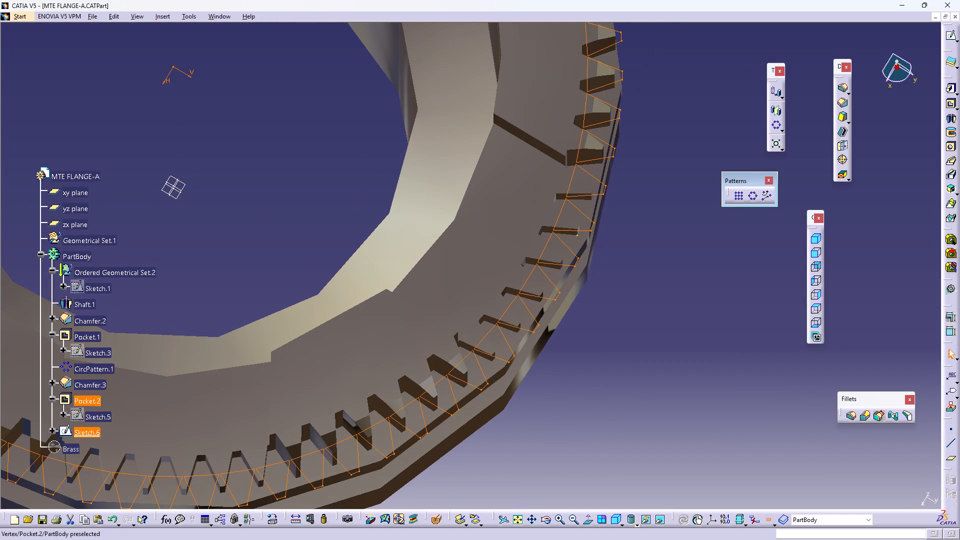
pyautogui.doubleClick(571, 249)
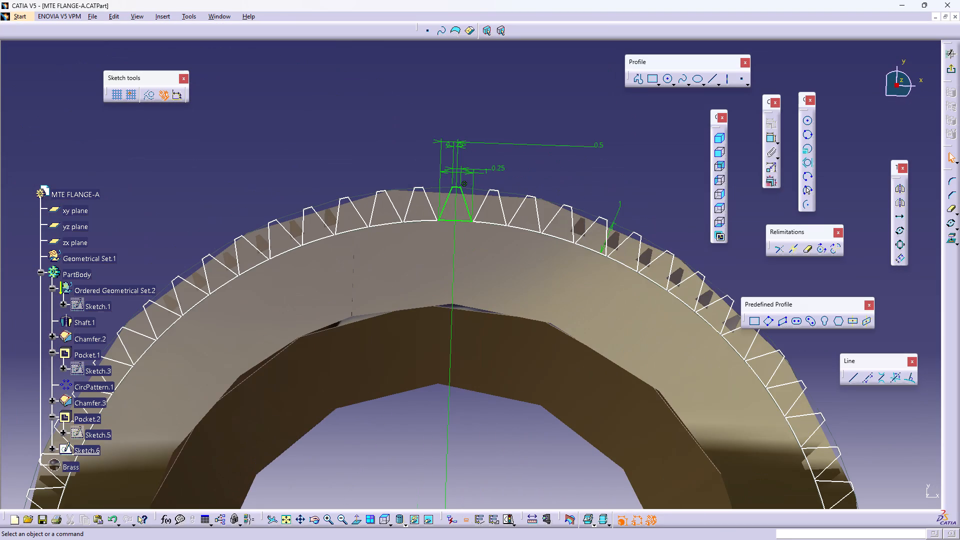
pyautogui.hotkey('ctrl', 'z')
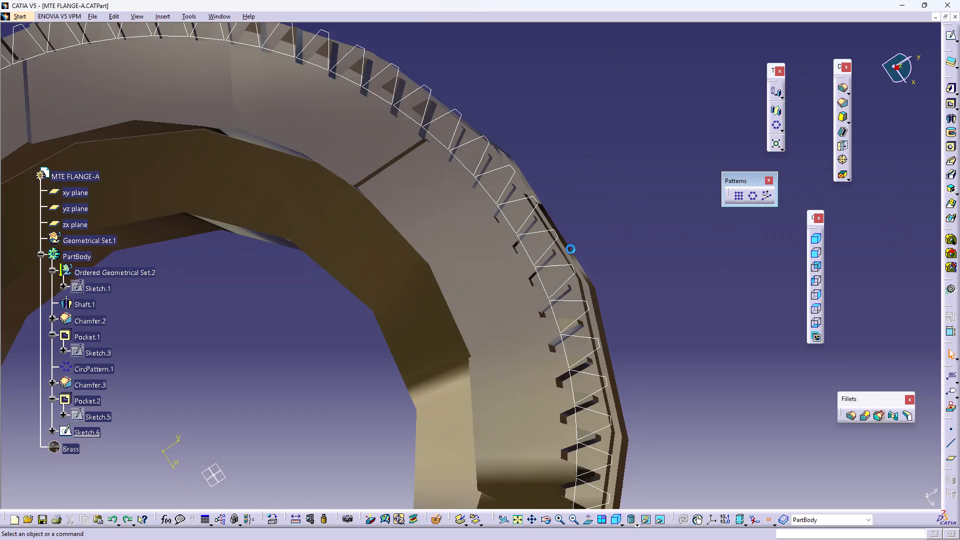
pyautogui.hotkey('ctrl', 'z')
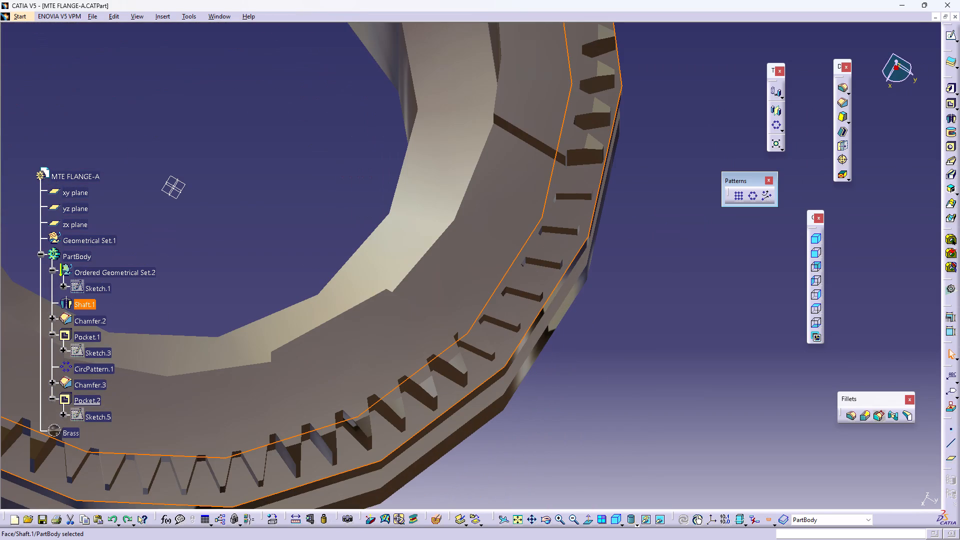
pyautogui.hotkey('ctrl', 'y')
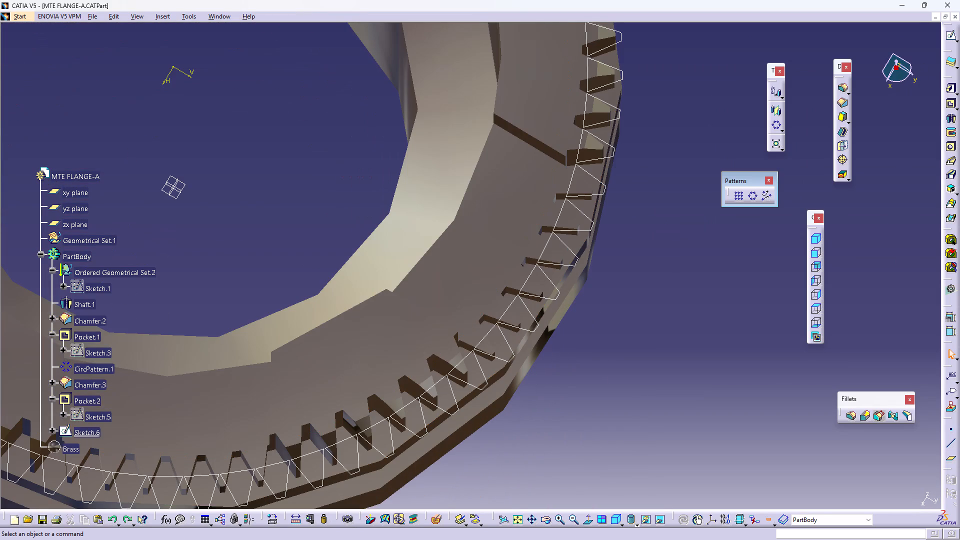
# Open the tooth-ring sketch for editing and delete all of its geometry and dimensions.
pyautogui.doubleClick(570, 249)
pyautogui.moveTo(570, 249); pyautogui.dragTo(571, 270, button='middle')
pyautogui.rightClick(570, 249)
pyautogui.moveTo(567, 307); pyautogui.dragTo(538, 168, button='middle')
pyautogui.moveTo(550, 273); pyautogui.dragTo(562, 284, button='middle')
pyautogui.rightClick(552, 227)
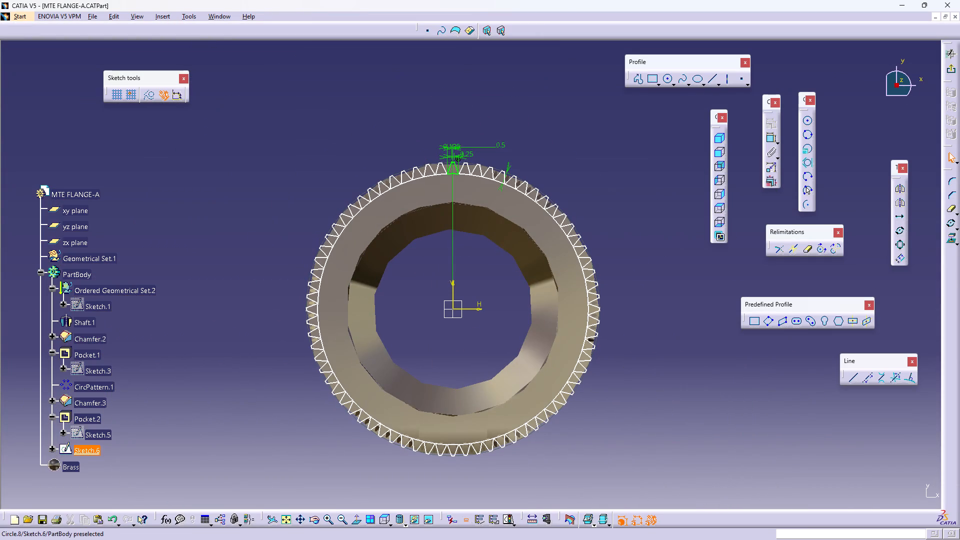
pyautogui.moveTo(348, 131); pyautogui.dragTo(665, 462)
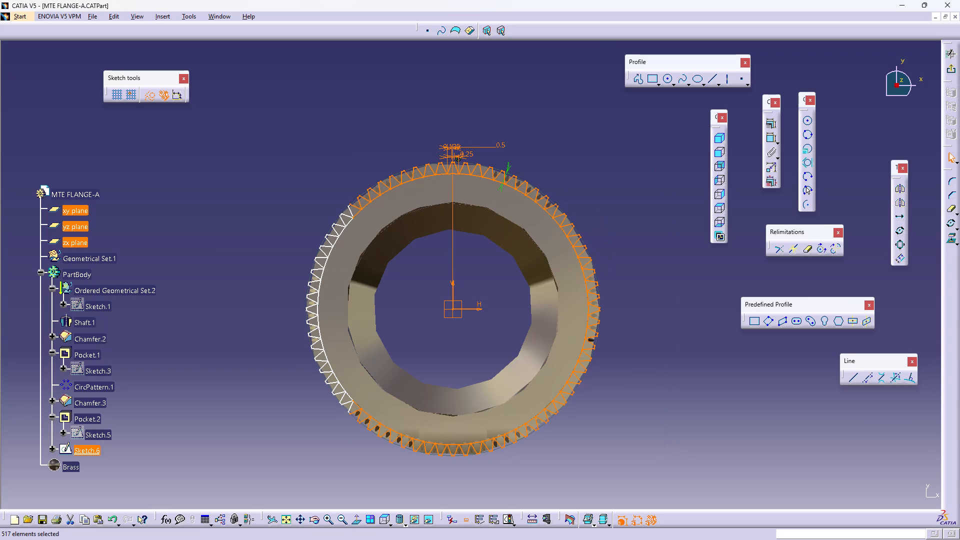
pyautogui.keyDown('ctrl'); pyautogui.moveTo(287, 183); pyautogui.dragTo(391, 443); pyautogui.keyUp('ctrl')
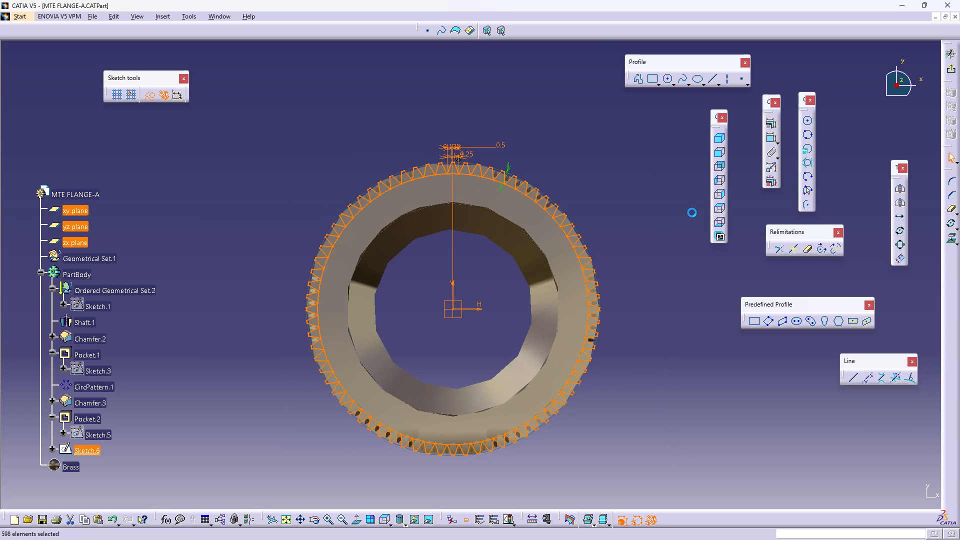
pyautogui.press('Delete')
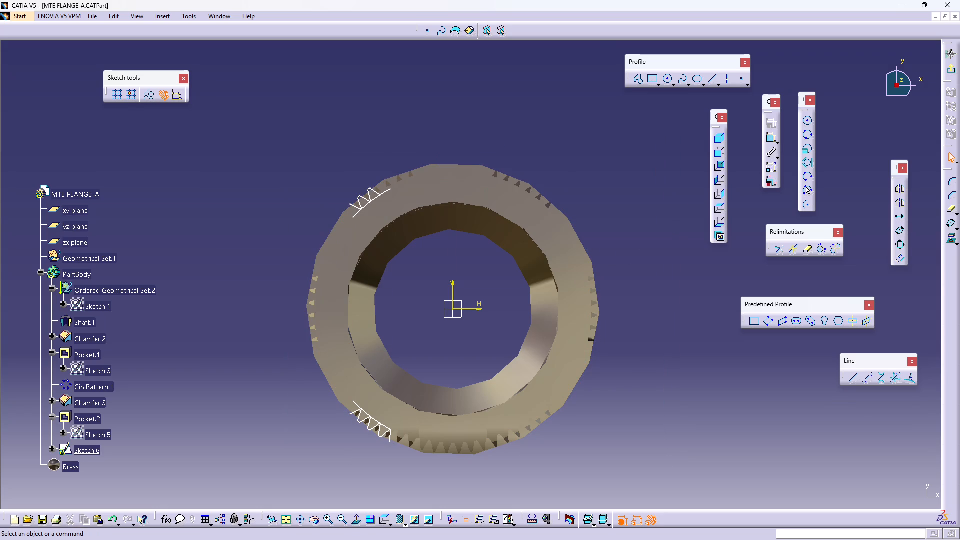
pyautogui.moveTo(262, 158); pyautogui.dragTo(572, 472)
pyautogui.press('Delete')
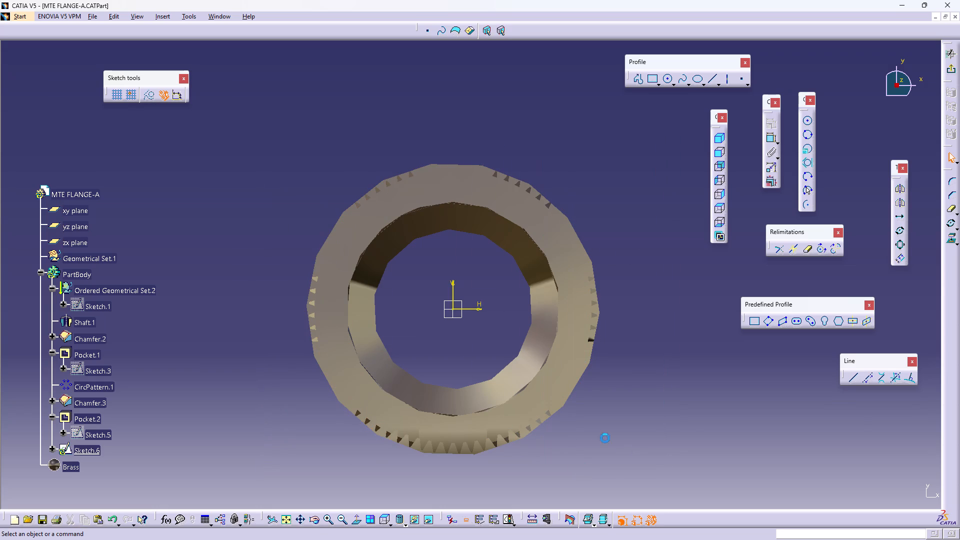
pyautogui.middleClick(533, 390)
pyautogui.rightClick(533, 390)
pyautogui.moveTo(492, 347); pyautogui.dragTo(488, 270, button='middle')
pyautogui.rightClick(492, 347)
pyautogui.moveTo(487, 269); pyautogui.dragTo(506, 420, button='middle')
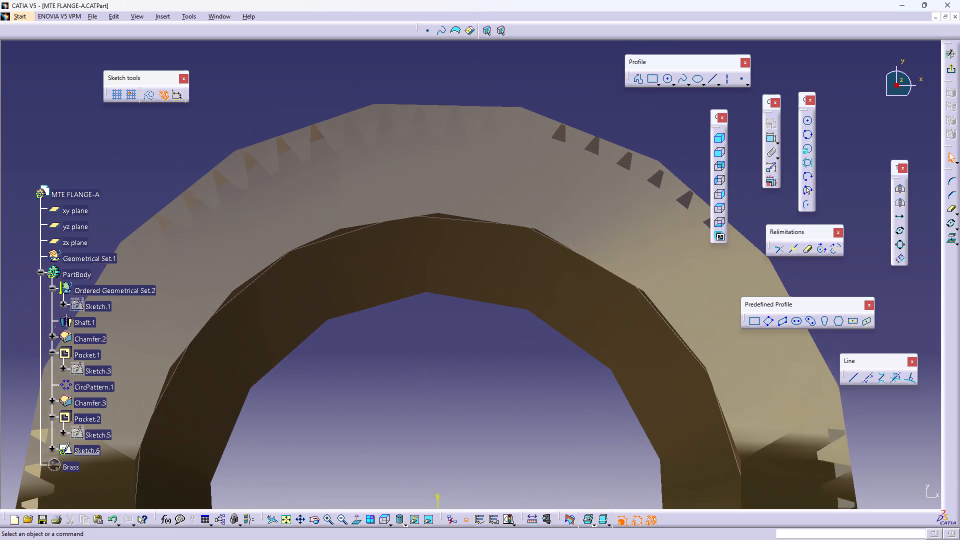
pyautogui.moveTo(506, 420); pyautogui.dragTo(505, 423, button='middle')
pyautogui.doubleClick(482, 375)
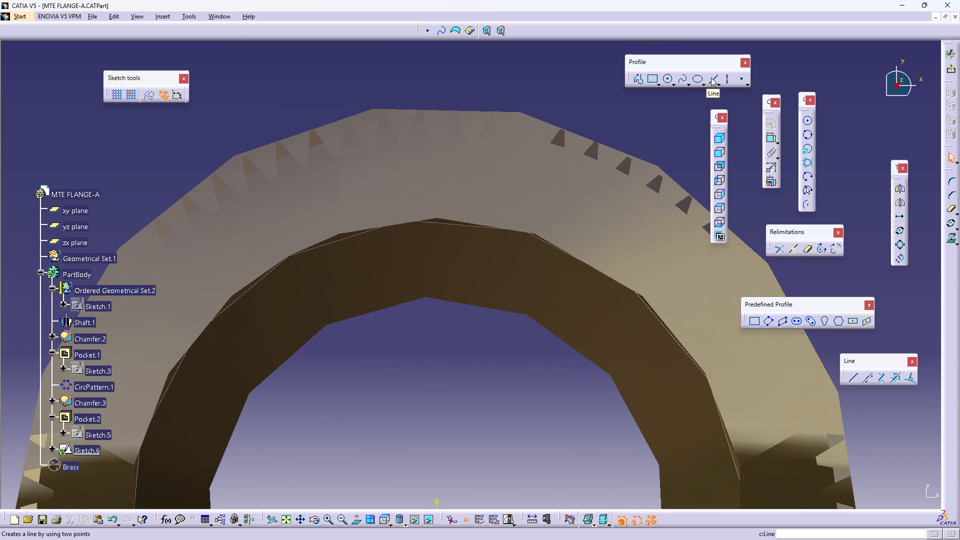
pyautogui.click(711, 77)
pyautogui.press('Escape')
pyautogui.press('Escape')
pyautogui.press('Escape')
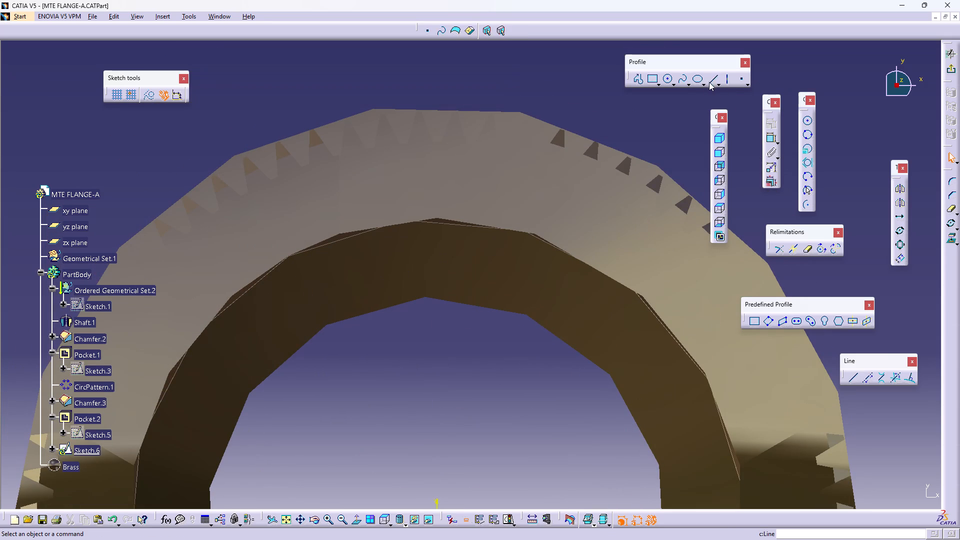
# Draw two concentric circles centred on the sketch origin, both slightly larger than the flange's outer rim.
pyautogui.click(810, 119)
pyautogui.moveTo(534, 350); pyautogui.dragTo(529, 169, button='middle')
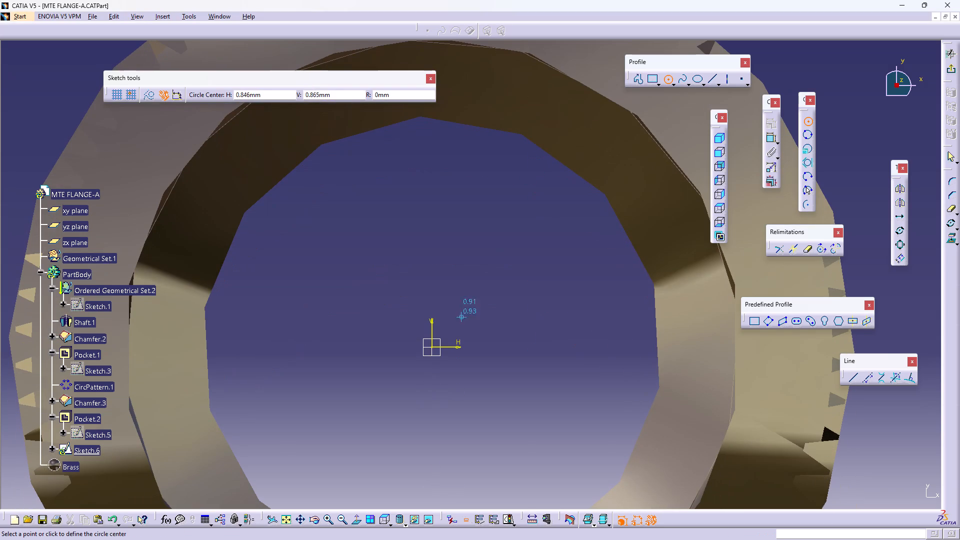
pyautogui.click(433, 347)
pyautogui.moveTo(597, 367); pyautogui.dragTo(610, 421, button='middle')
pyautogui.rightClick(597, 367)
pyautogui.click(683, 360)
pyautogui.moveTo(596, 258); pyautogui.dragTo(601, 373, button='middle')
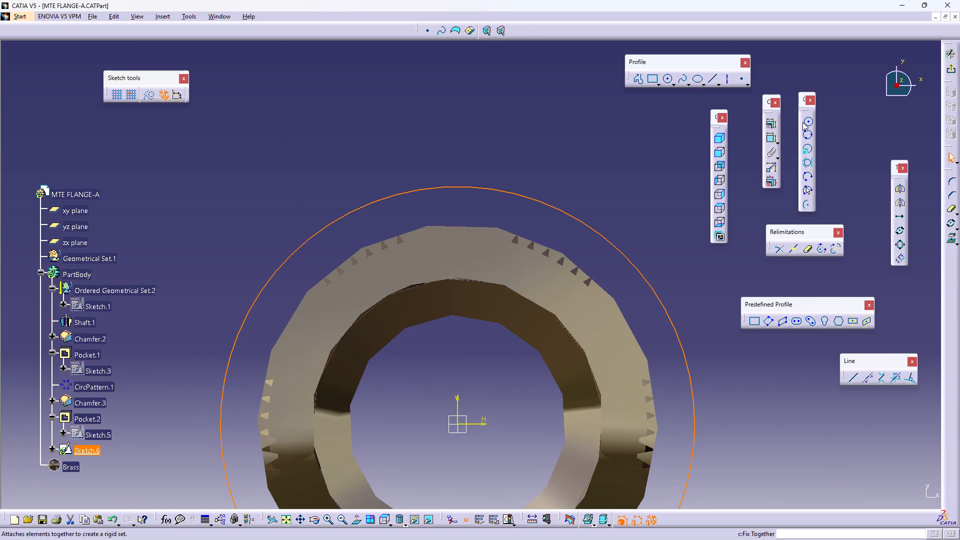
pyautogui.click(802, 122)
pyautogui.click(456, 421)
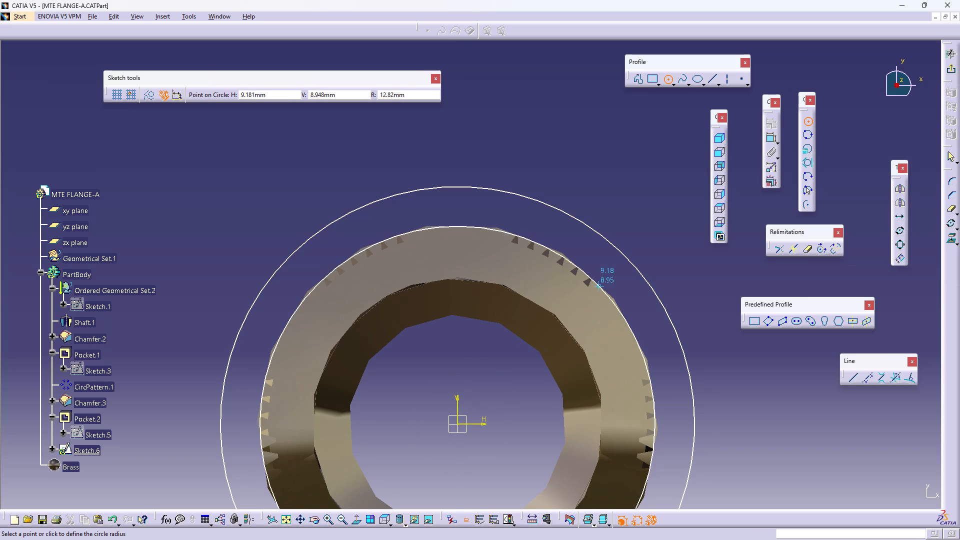
pyautogui.click(602, 273)
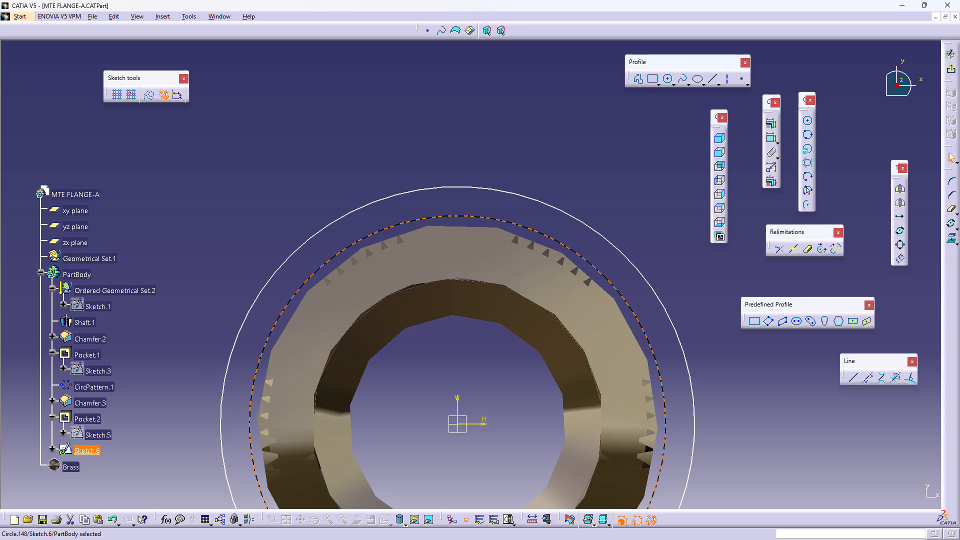
pyautogui.click(611, 168)
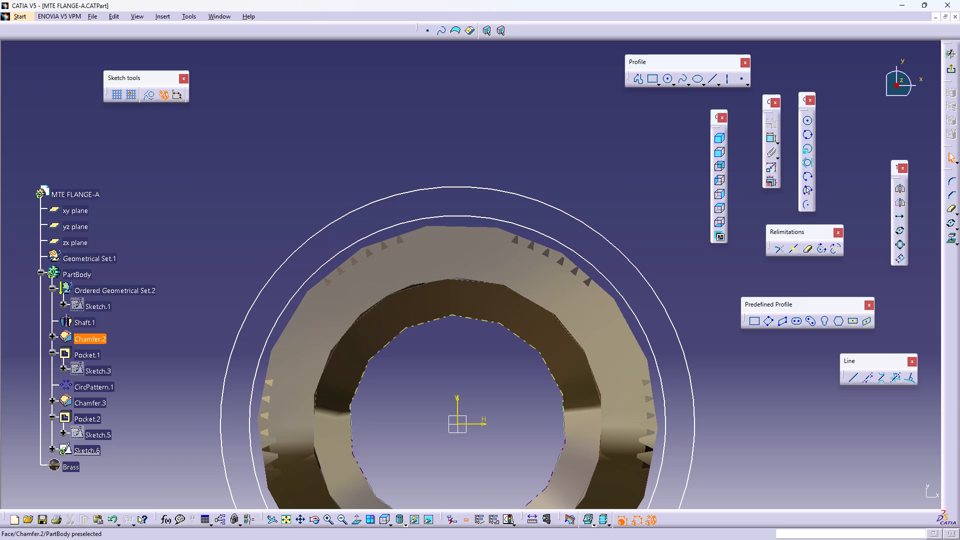
# Constrain the smaller circle coincident with the circular rim edge just outside the existing teeth.
pyautogui.moveTo(474, 382); pyautogui.dragTo(488, 303, button='middle')
pyautogui.rightClick(474, 382)
pyautogui.moveTo(494, 295); pyautogui.dragTo(446, 386, button='middle')
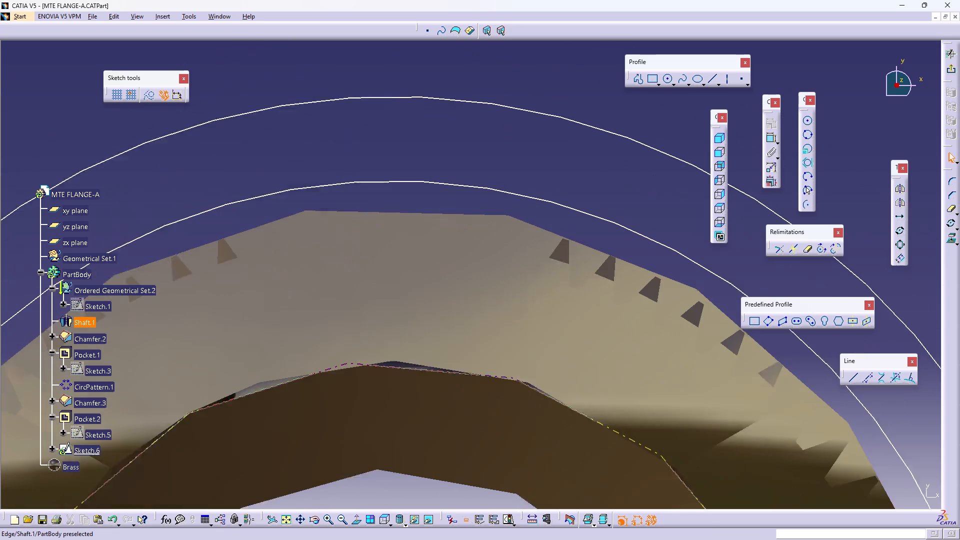
pyautogui.moveTo(446, 386); pyautogui.dragTo(444, 390, button='middle')
pyautogui.click(550, 205)
pyautogui.click(547, 221)
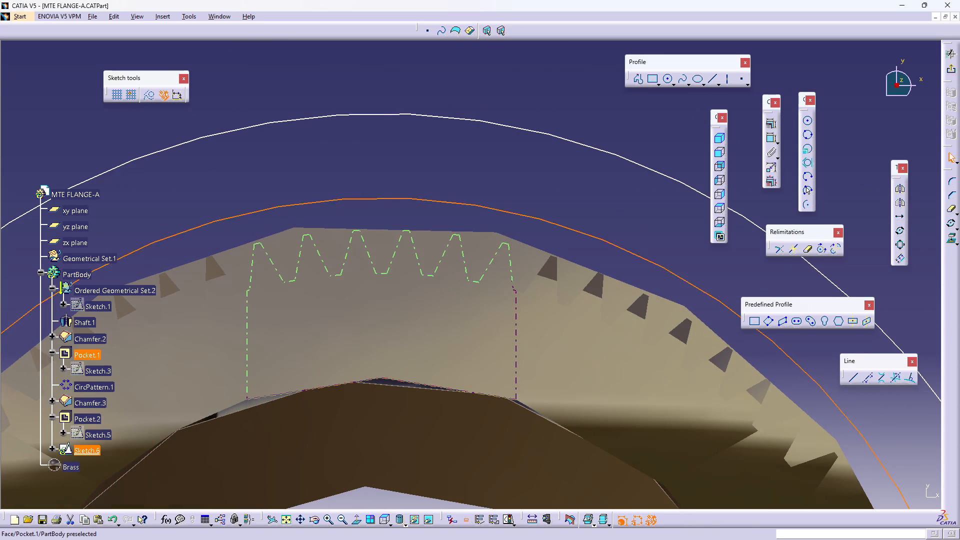
pyautogui.moveTo(503, 254); pyautogui.dragTo(523, 279, button='middle')
pyautogui.moveTo(503, 254); pyautogui.dragTo(523, 279, button='right')
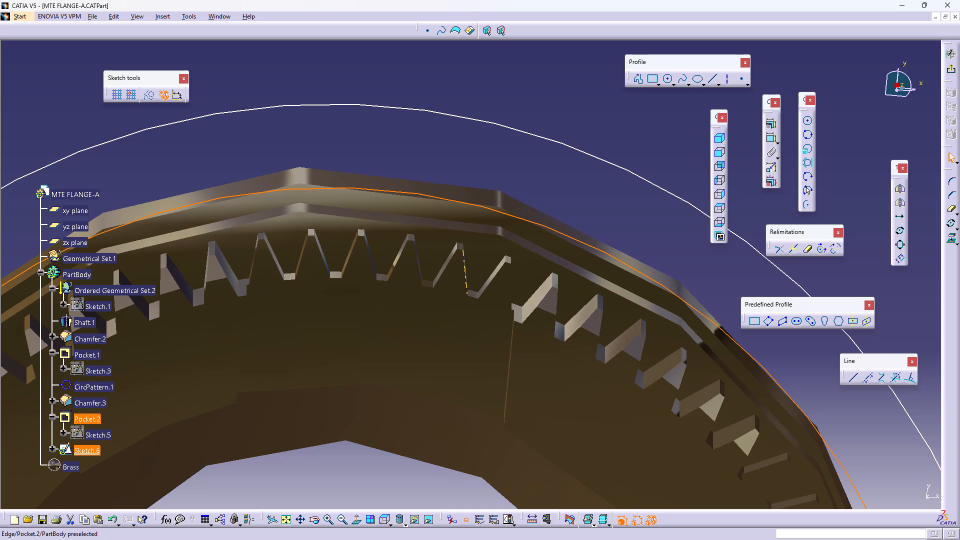
pyautogui.moveTo(466, 264); pyautogui.dragTo(442, 277, button='middle')
pyautogui.moveTo(466, 264); pyautogui.dragTo(442, 277, button='right')
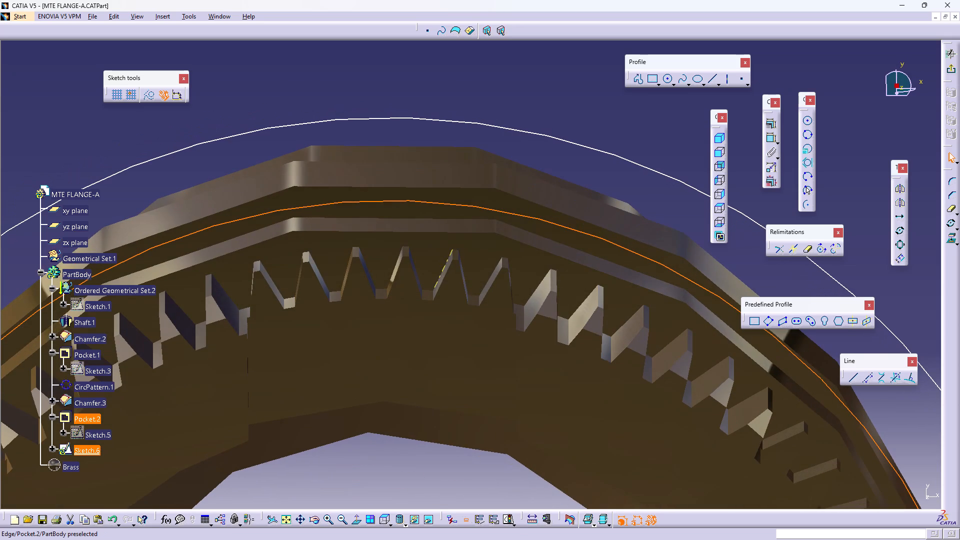
pyautogui.keyDown('ctrl'); pyautogui.click(434, 232); pyautogui.keyUp('ctrl')
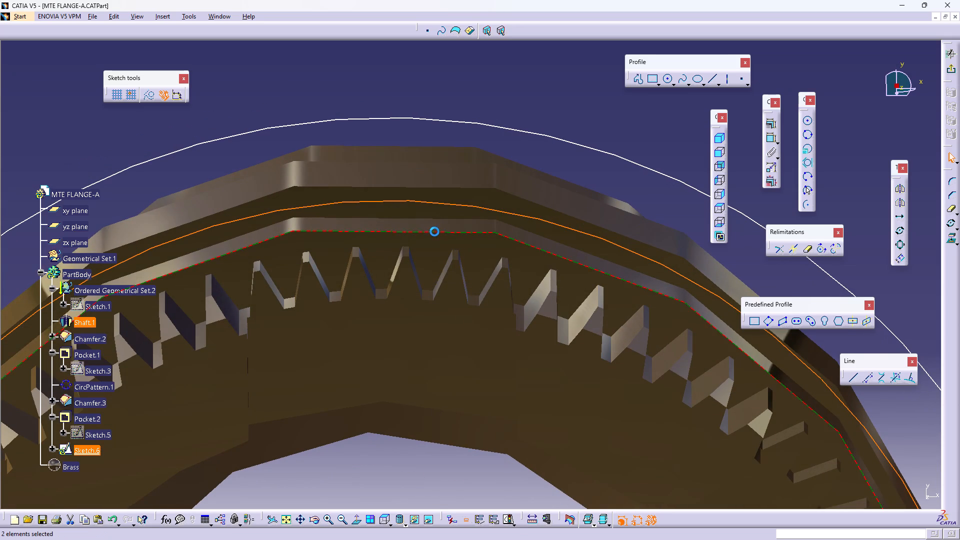
pyautogui.doubleClick(772, 123)
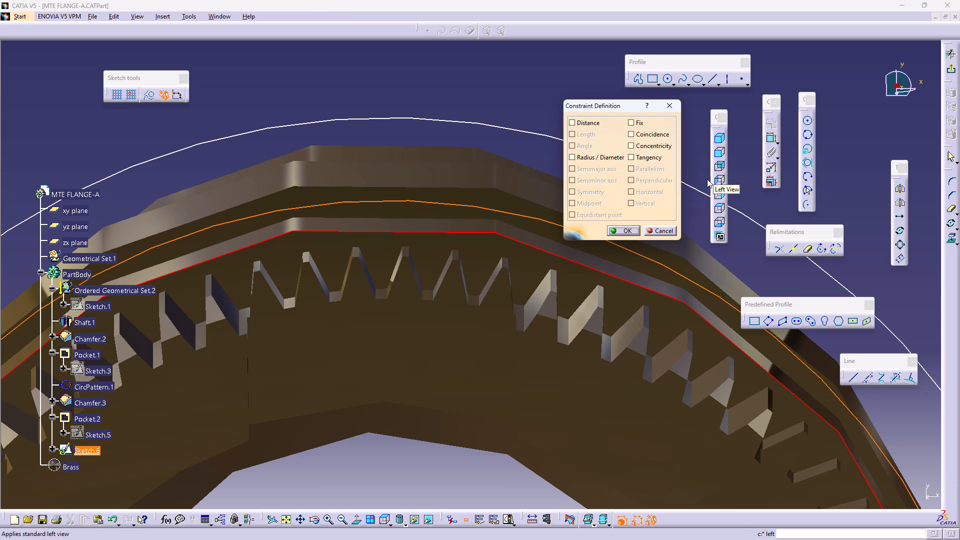
pyautogui.click(658, 133)
pyautogui.click(622, 232)
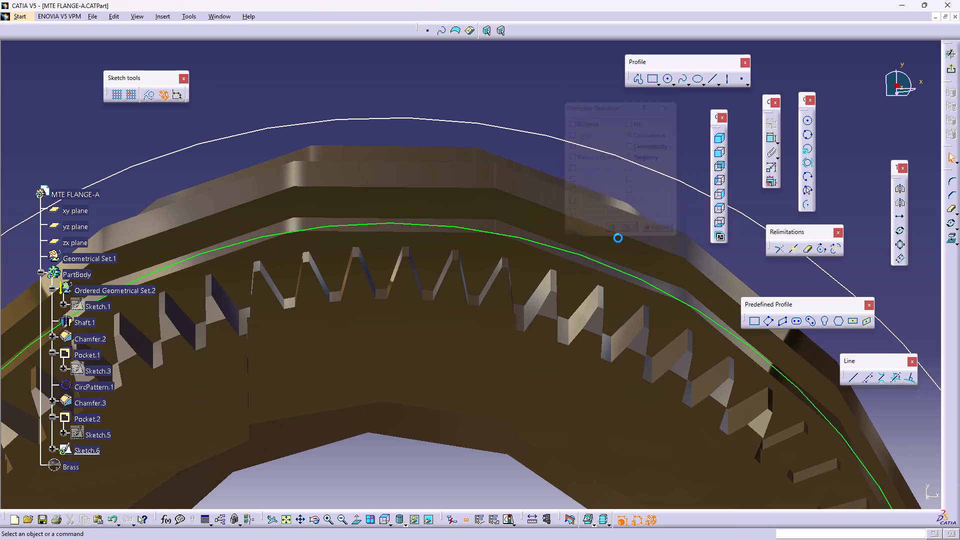
# Shrink the larger circle until it lies inside the rim circle and constrain the offset between the two to 1 mm.
pyautogui.click(359, 518)
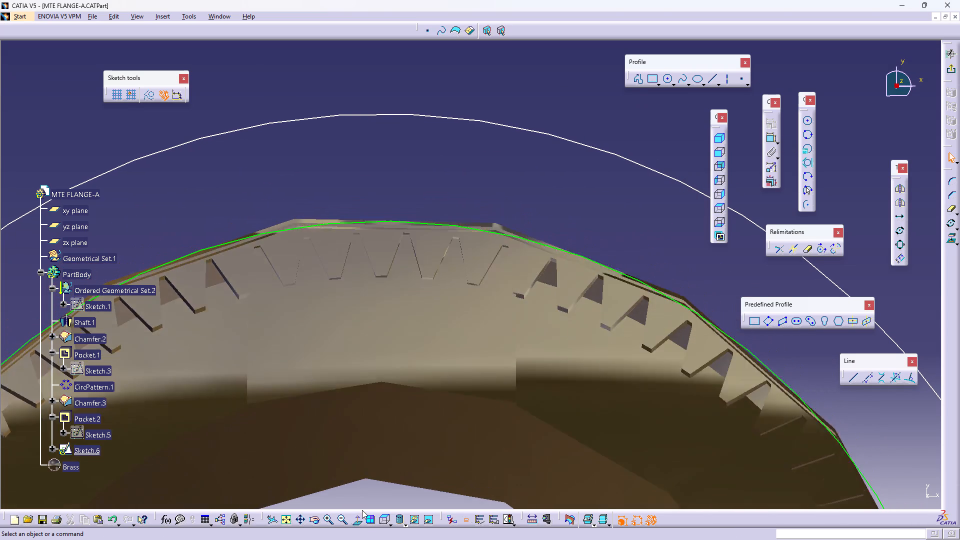
pyautogui.moveTo(535, 129); pyautogui.dragTo(469, 268)
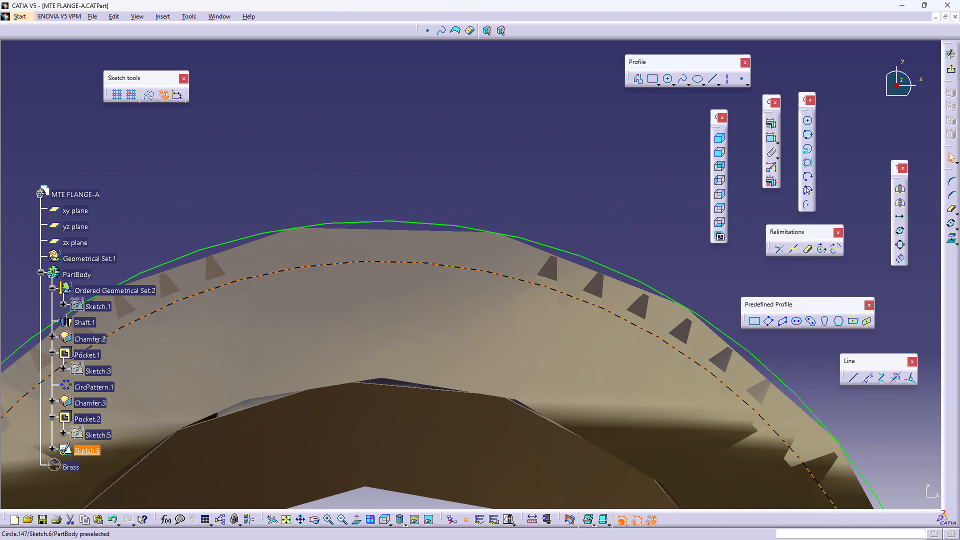
pyautogui.moveTo(469, 268); pyautogui.dragTo(468, 265)
pyautogui.click(767, 139)
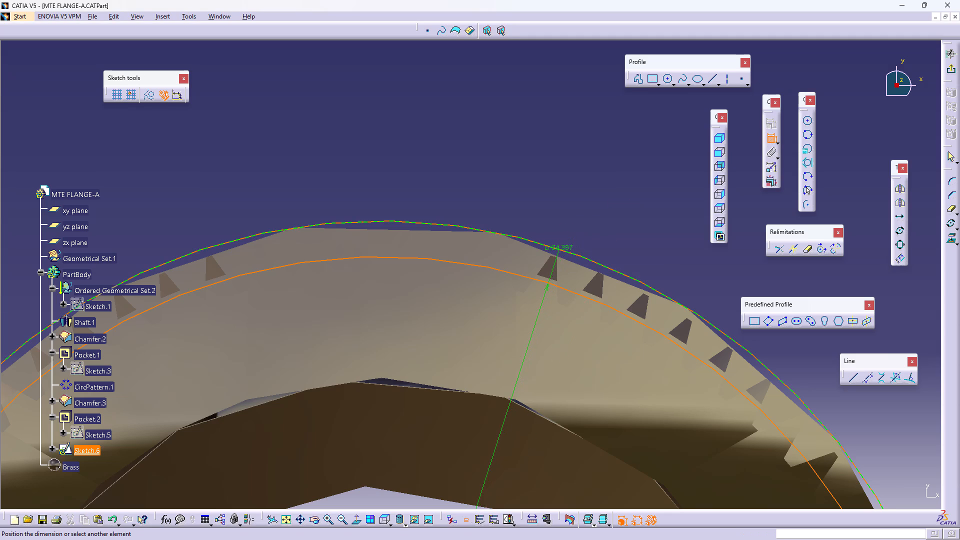
pyautogui.click(559, 251)
pyautogui.click(558, 199)
pyautogui.doubleClick(558, 199)
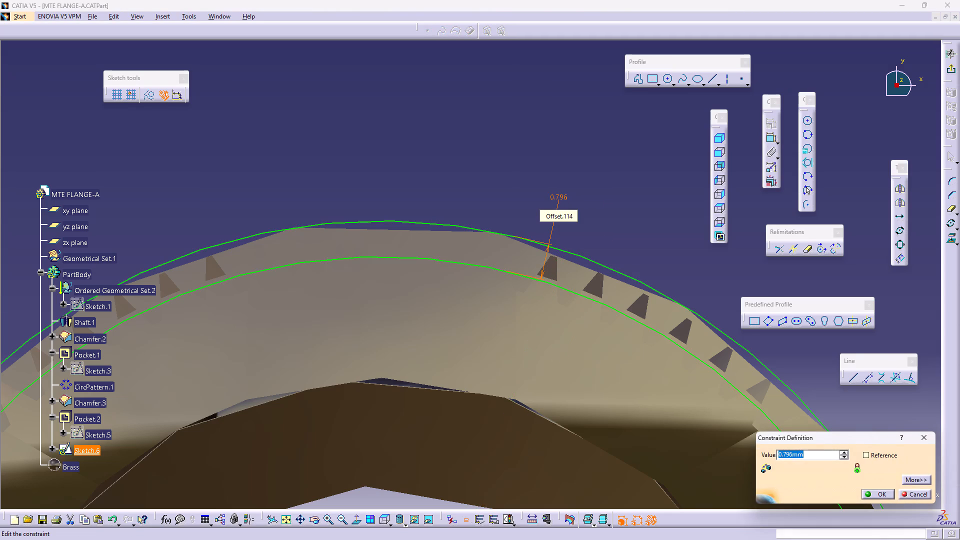
pyautogui.press('1')
pyautogui.press('Return')
pyautogui.doubleClick(428, 133)
# Draw the first tooth flank as a slanted line from the inner circle to the outer circle, near the vertical axis.
pyautogui.moveTo(456, 206); pyautogui.dragTo(545, 156, button='middle')
pyautogui.rightClick(535, 123)
pyautogui.moveTo(540, 216); pyautogui.dragTo(540, 109, button='middle')
pyautogui.moveTo(480, 258); pyautogui.dragTo(480, 170, button='middle')
pyautogui.rightClick(480, 170)
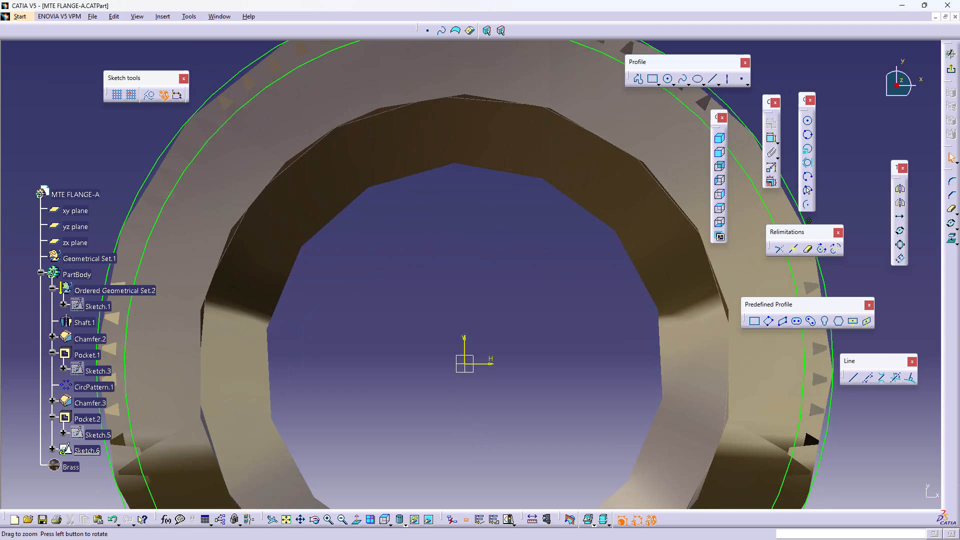
pyautogui.moveTo(480, 170); pyautogui.dragTo(485, 208, button='middle')
pyautogui.tripleClick(487, 229)
pyautogui.click(487, 229)
pyautogui.moveTo(493, 229); pyautogui.dragTo(485, 325, button='middle')
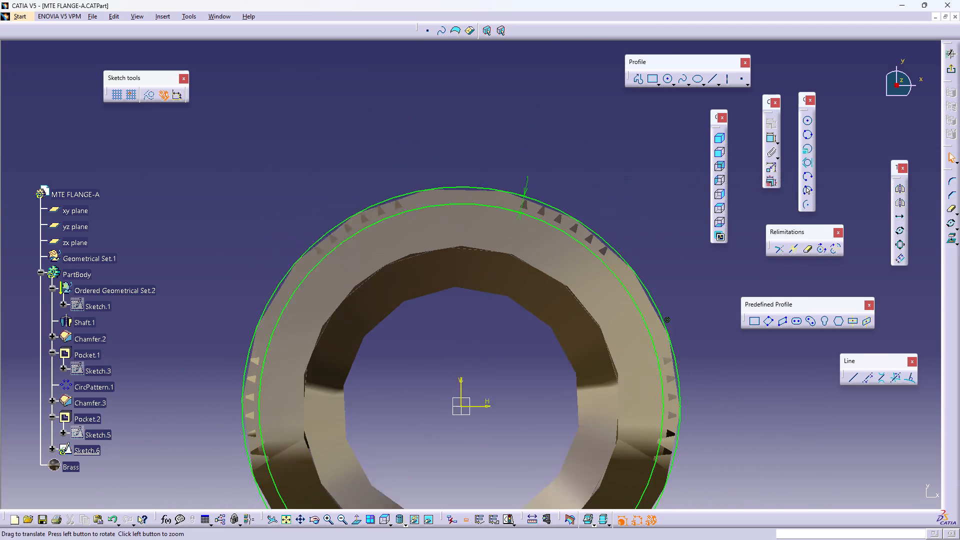
pyautogui.moveTo(485, 325); pyautogui.dragTo(493, 290, button='middle')
pyautogui.rightClick(485, 327)
pyautogui.moveTo(497, 285); pyautogui.dragTo(486, 339, button='middle')
pyautogui.moveTo(531, 170); pyautogui.dragTo(538, 128, button='middle')
pyautogui.rightClick(531, 170)
pyautogui.moveTo(537, 133); pyautogui.dragTo(534, 197, button='middle')
pyautogui.tripleClick(523, 151)
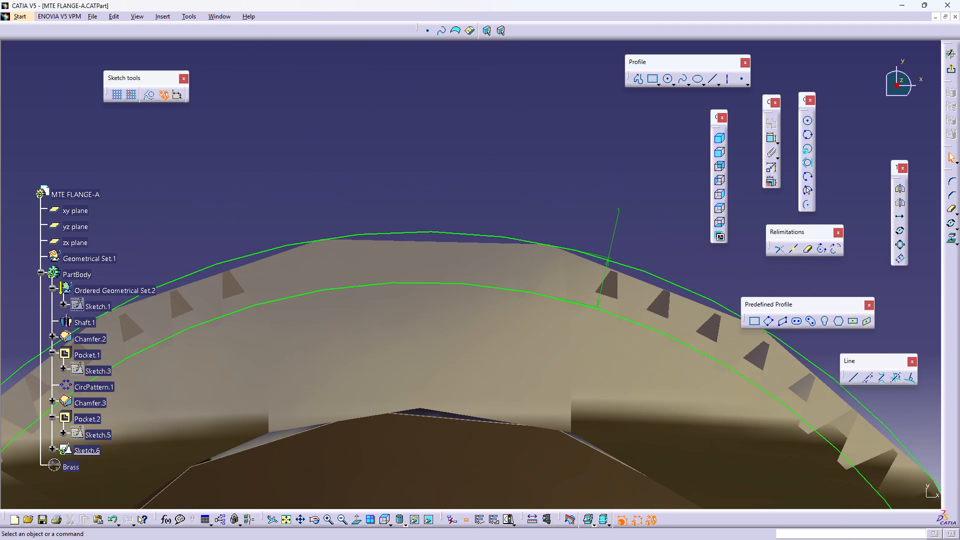
pyautogui.click(711, 79)
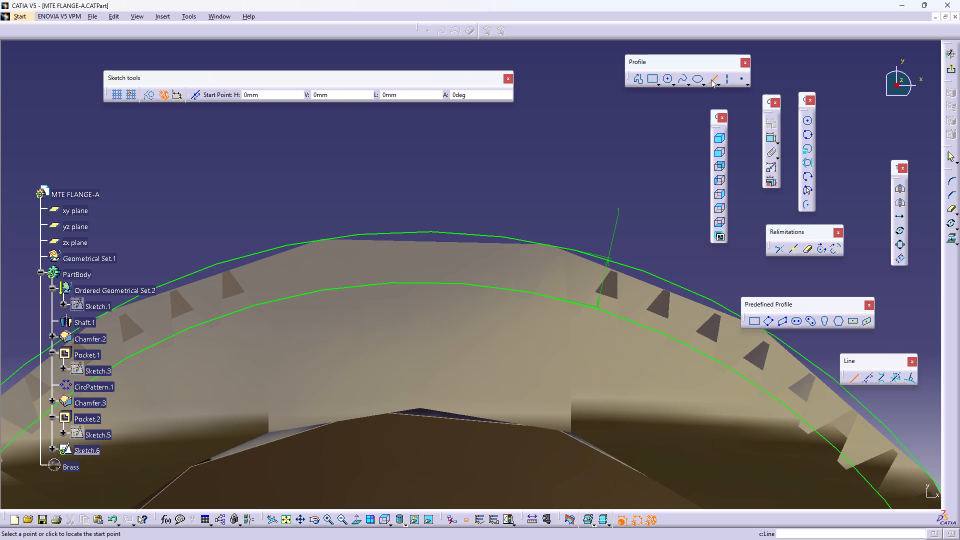
pyautogui.moveTo(425, 257); pyautogui.dragTo(436, 185, button='middle')
pyautogui.rightClick(432, 158)
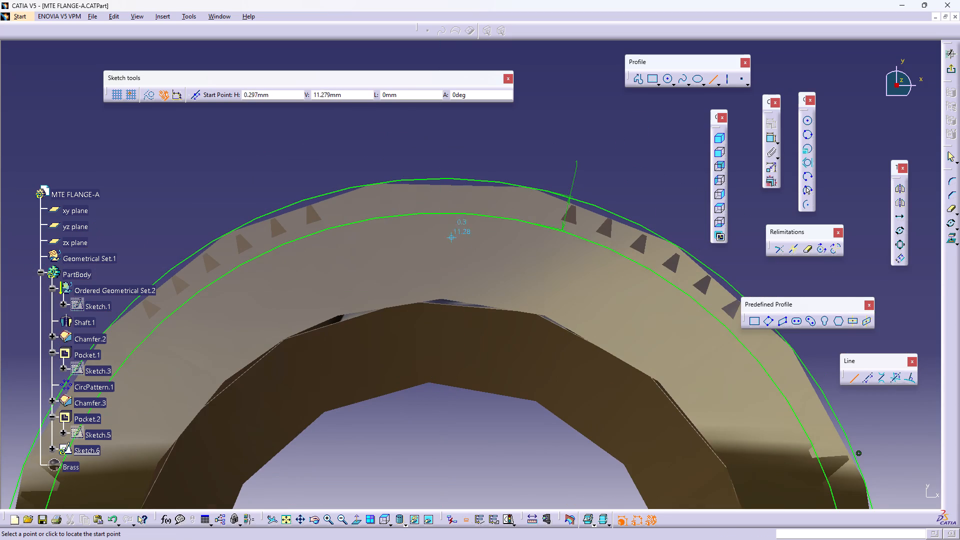
pyautogui.click(428, 213)
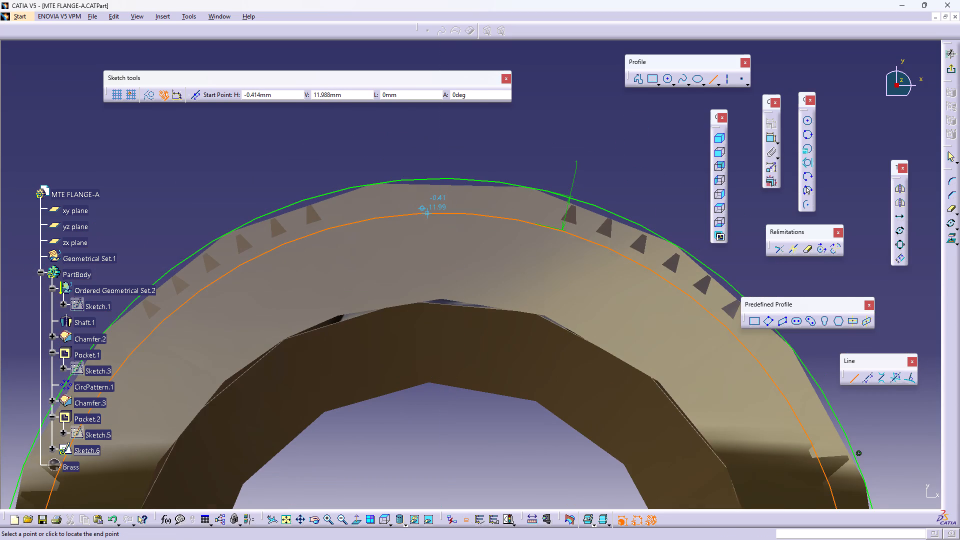
pyautogui.click(400, 178)
# Draw the opposite flank line from the inner circle to the outer circle, slanting so the tooth gap widens outward.
pyautogui.moveTo(526, 153); pyautogui.dragTo(529, 266, button='middle')
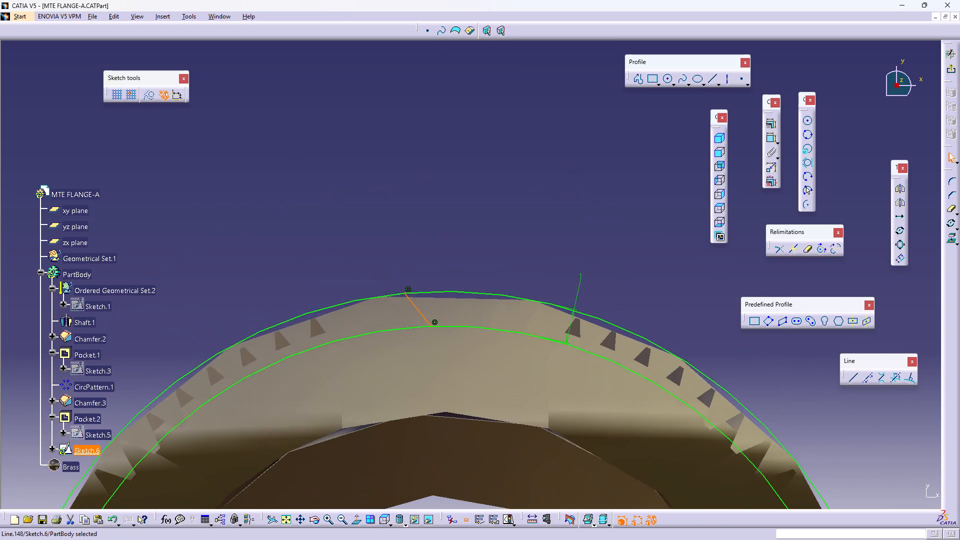
pyautogui.moveTo(529, 266); pyautogui.dragTo(534, 196, button='middle')
pyautogui.rightClick(529, 266)
pyautogui.moveTo(476, 283); pyautogui.dragTo(516, 216, button='middle')
pyautogui.click(545, 180)
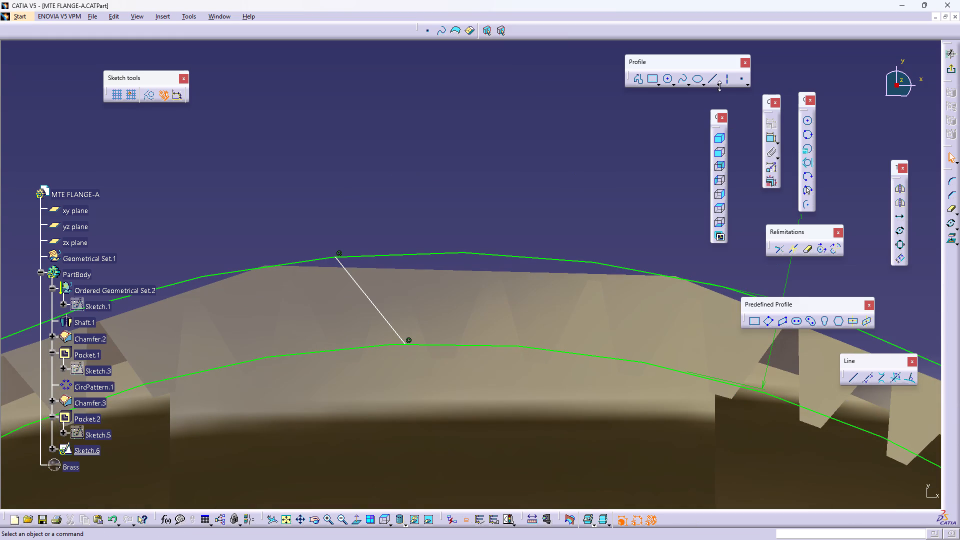
pyautogui.click(711, 79)
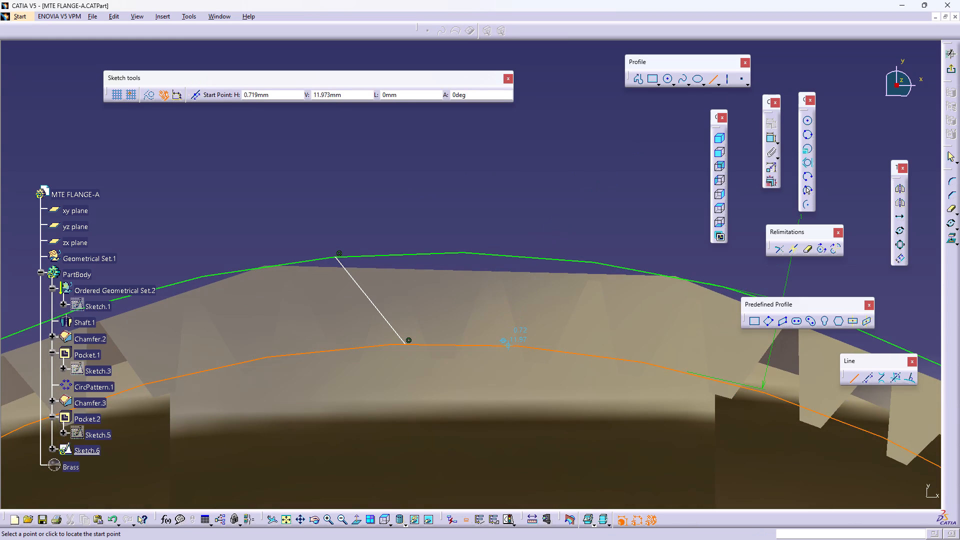
pyautogui.click(508, 346)
pyautogui.click(534, 256)
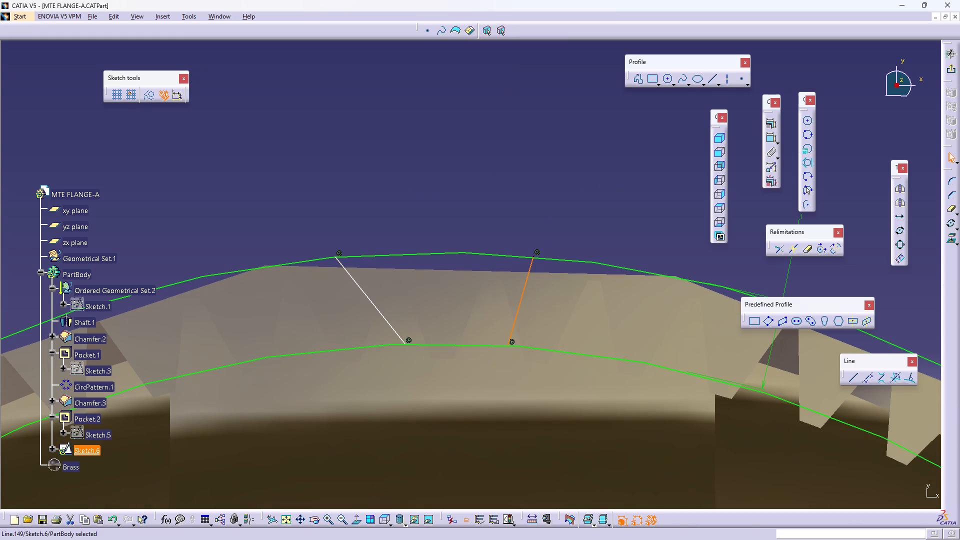
pyautogui.doubleClick(508, 220)
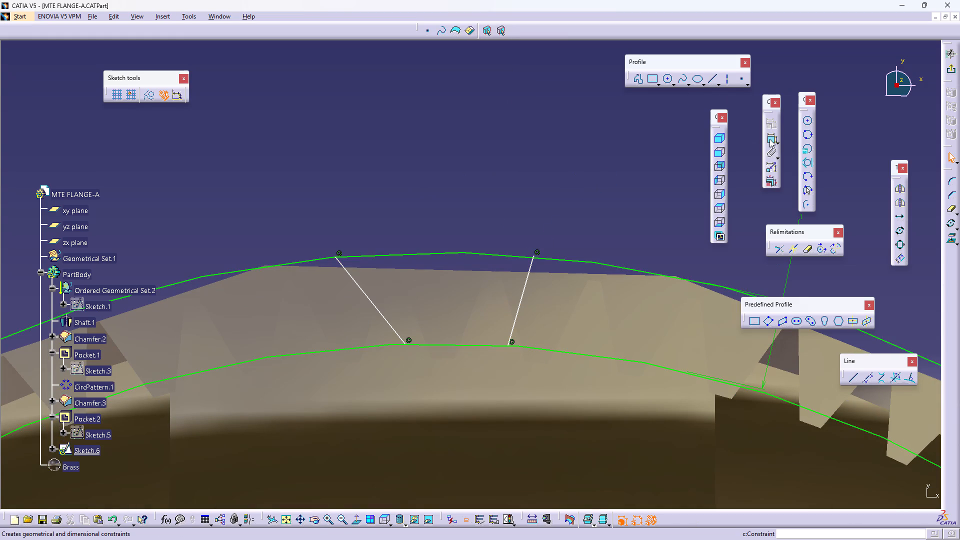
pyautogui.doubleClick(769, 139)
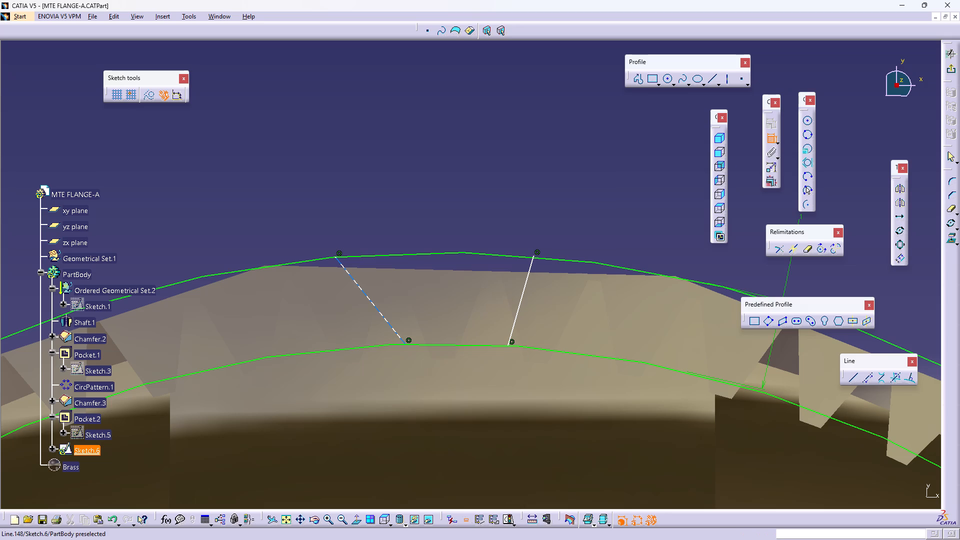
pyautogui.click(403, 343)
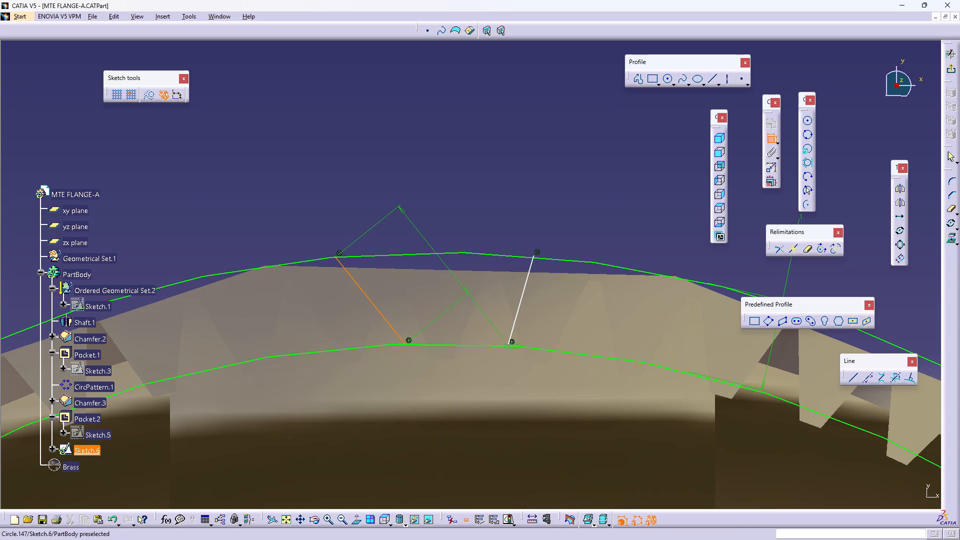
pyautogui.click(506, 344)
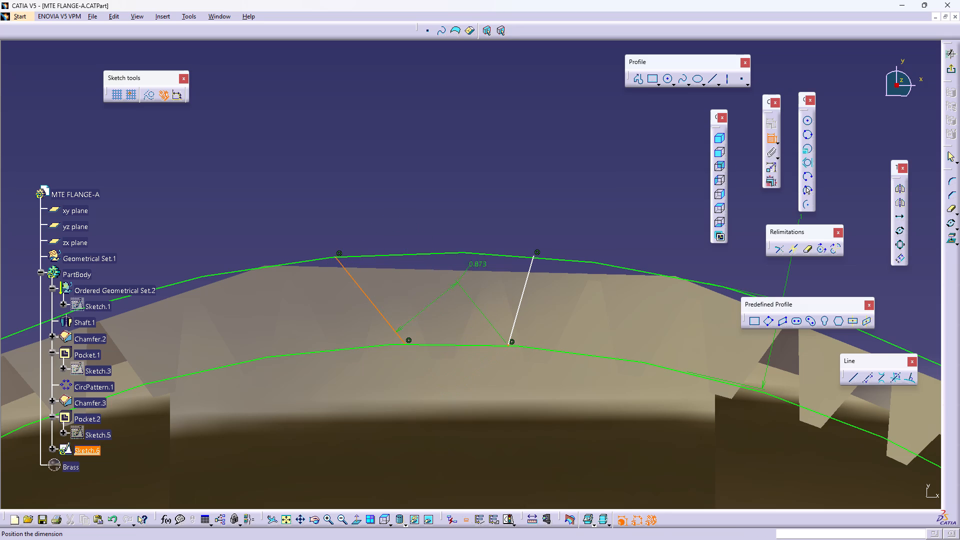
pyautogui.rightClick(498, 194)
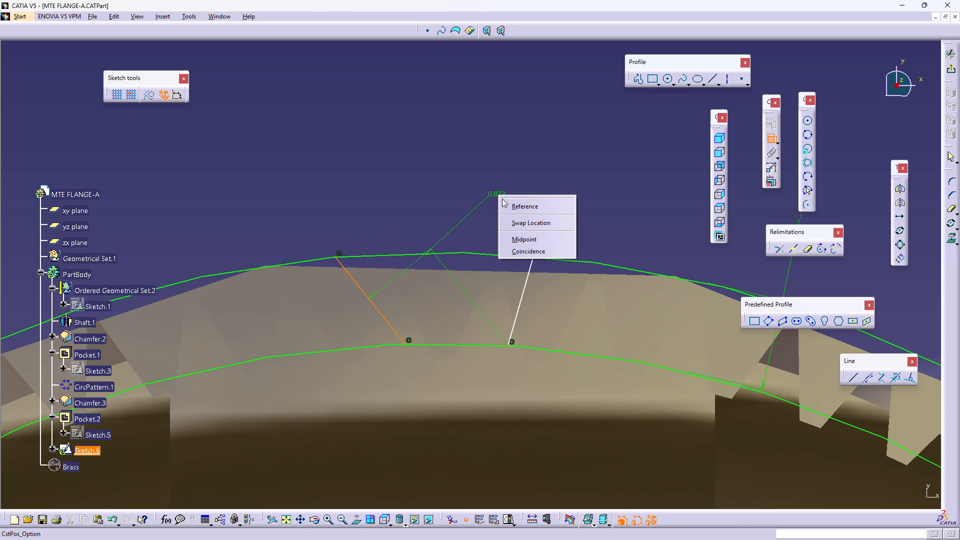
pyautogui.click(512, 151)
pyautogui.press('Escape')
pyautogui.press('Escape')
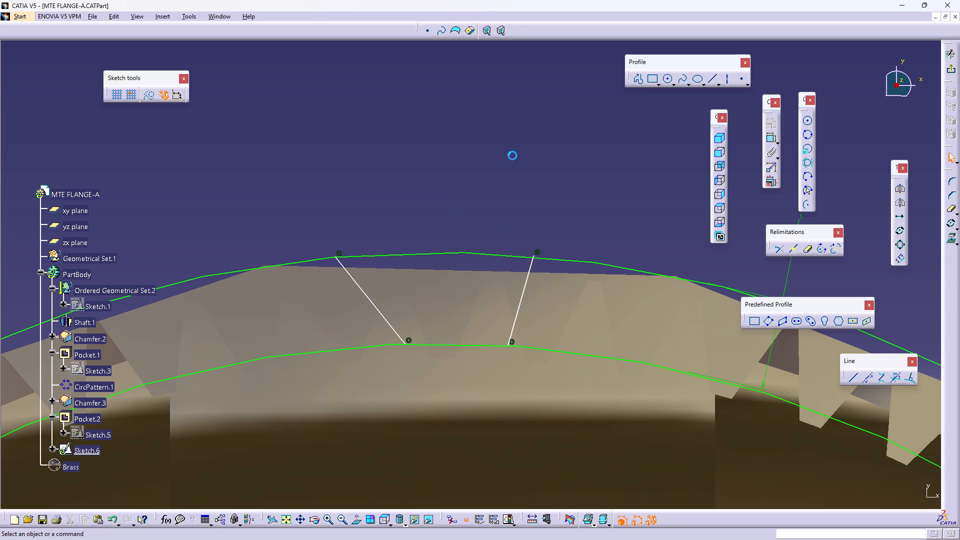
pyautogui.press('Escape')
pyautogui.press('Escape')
# Constrain the distance between the two flank lines' endpoints on the outer circle to 1 mm.
pyautogui.click(768, 139)
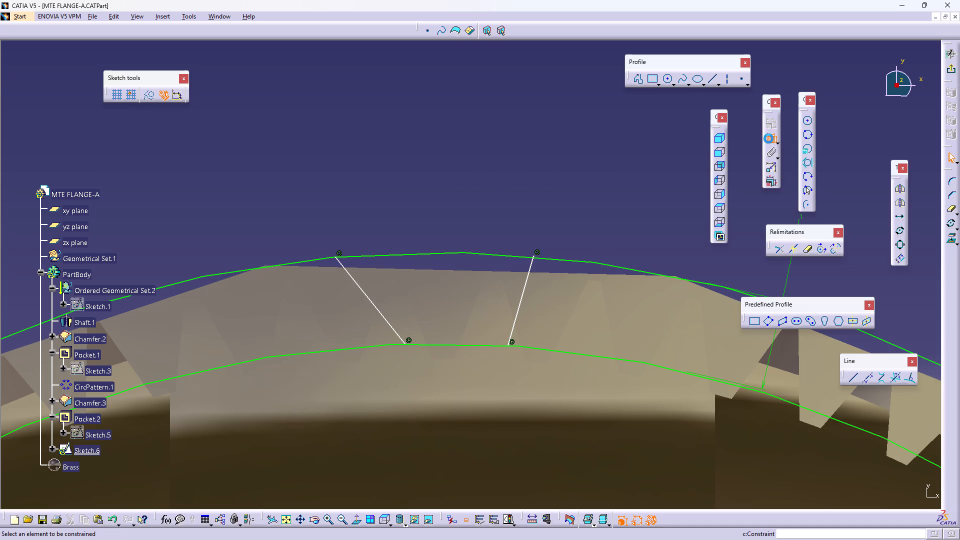
pyautogui.click(768, 138)
pyautogui.doubleClick(768, 138)
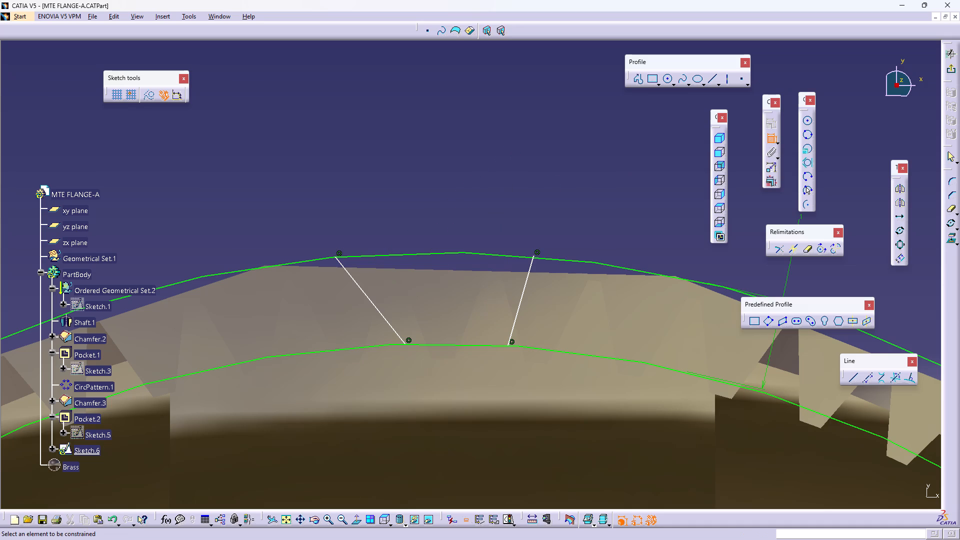
pyautogui.click(335, 257)
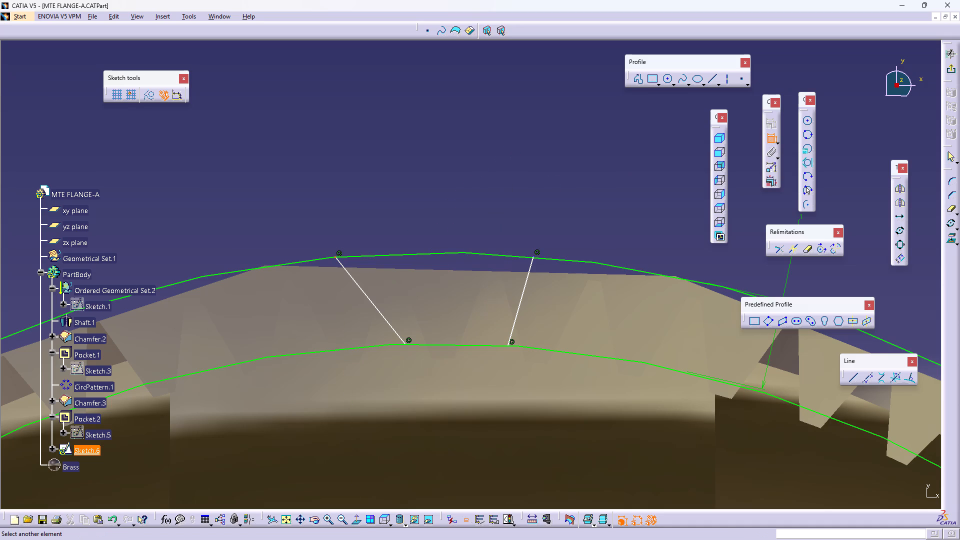
pyautogui.click(534, 255)
pyautogui.tripleClick(432, 184)
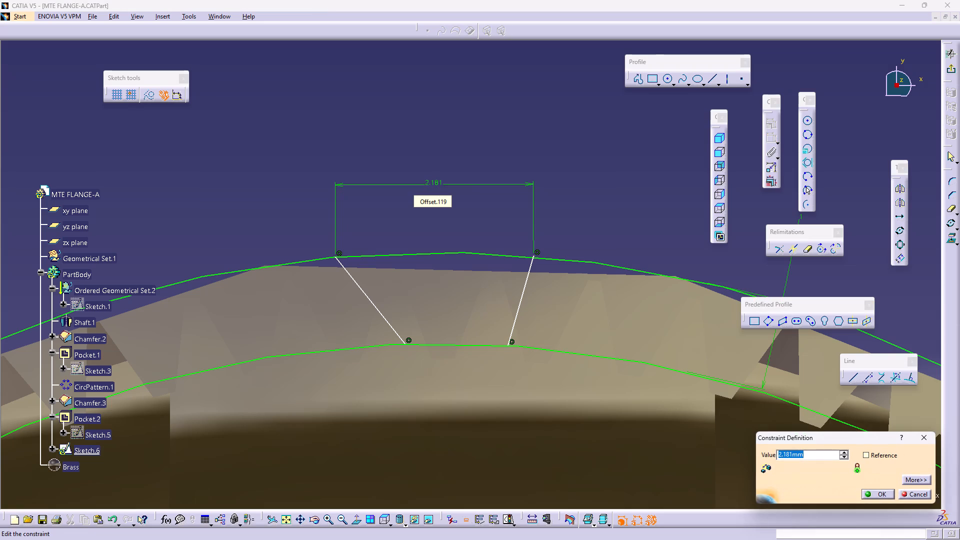
pyautogui.press('1')
pyautogui.press('Return')
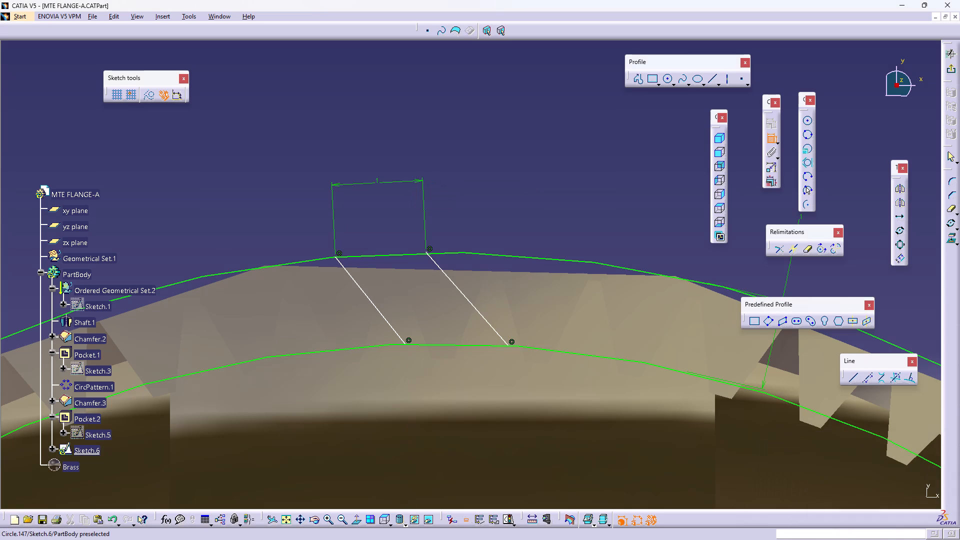
# Dimension the distance between the two flank lines' endpoints on the inner circle.
pyautogui.click(406, 344)
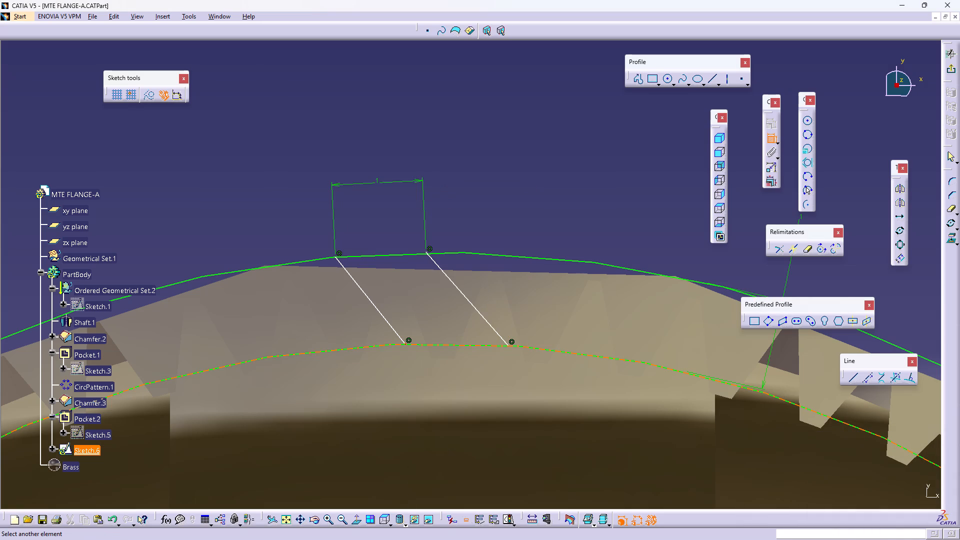
pyautogui.click(507, 345)
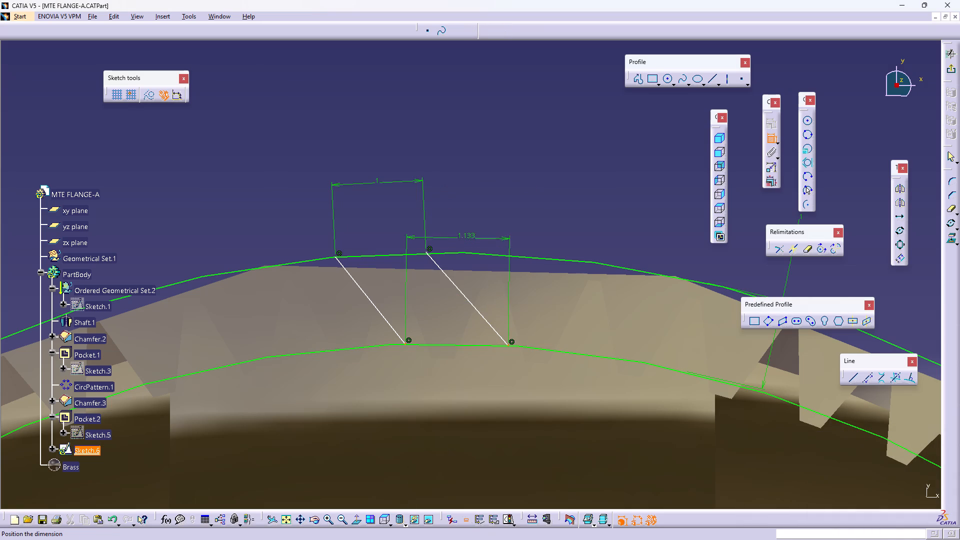
pyautogui.click(478, 220)
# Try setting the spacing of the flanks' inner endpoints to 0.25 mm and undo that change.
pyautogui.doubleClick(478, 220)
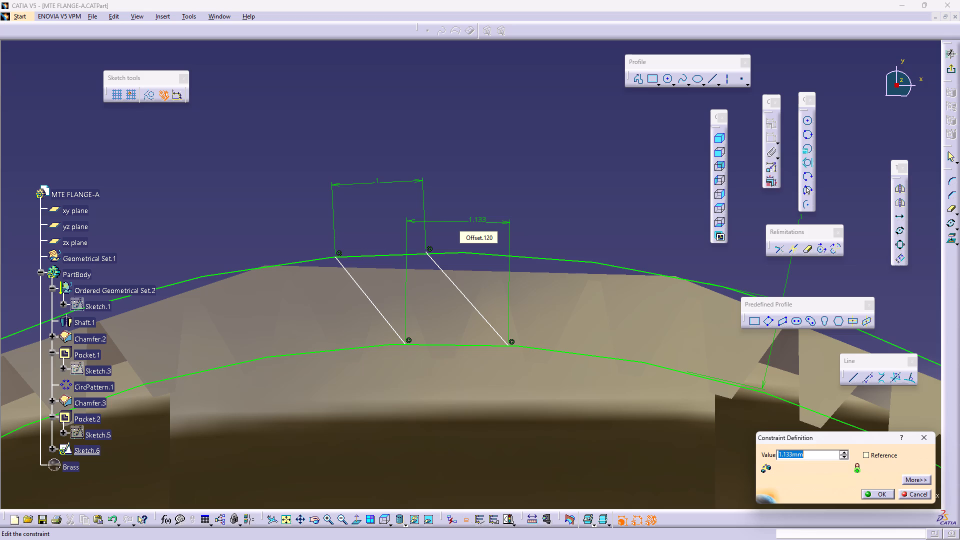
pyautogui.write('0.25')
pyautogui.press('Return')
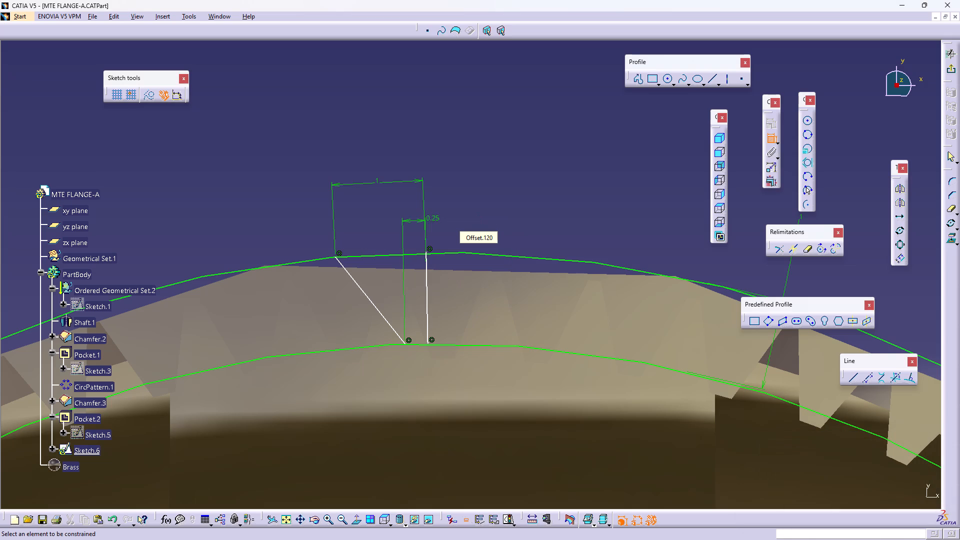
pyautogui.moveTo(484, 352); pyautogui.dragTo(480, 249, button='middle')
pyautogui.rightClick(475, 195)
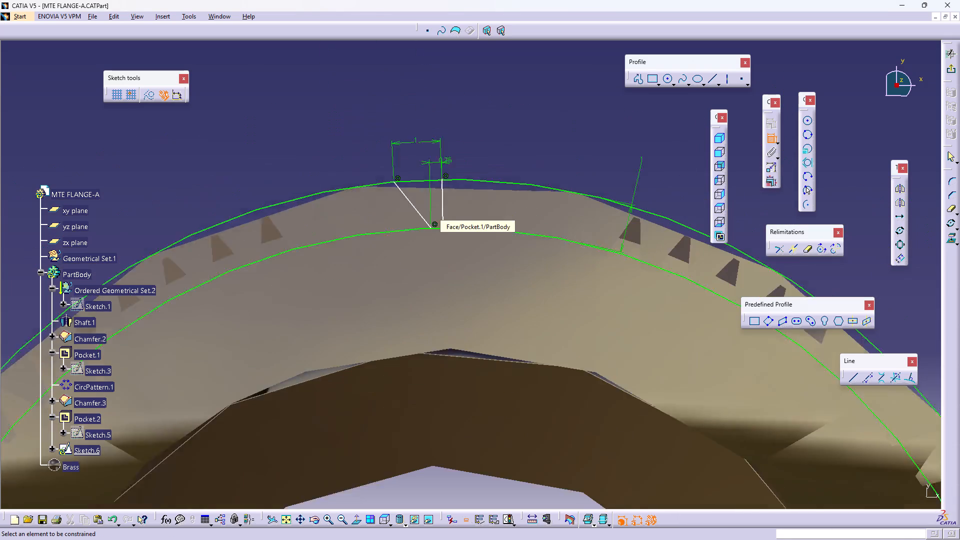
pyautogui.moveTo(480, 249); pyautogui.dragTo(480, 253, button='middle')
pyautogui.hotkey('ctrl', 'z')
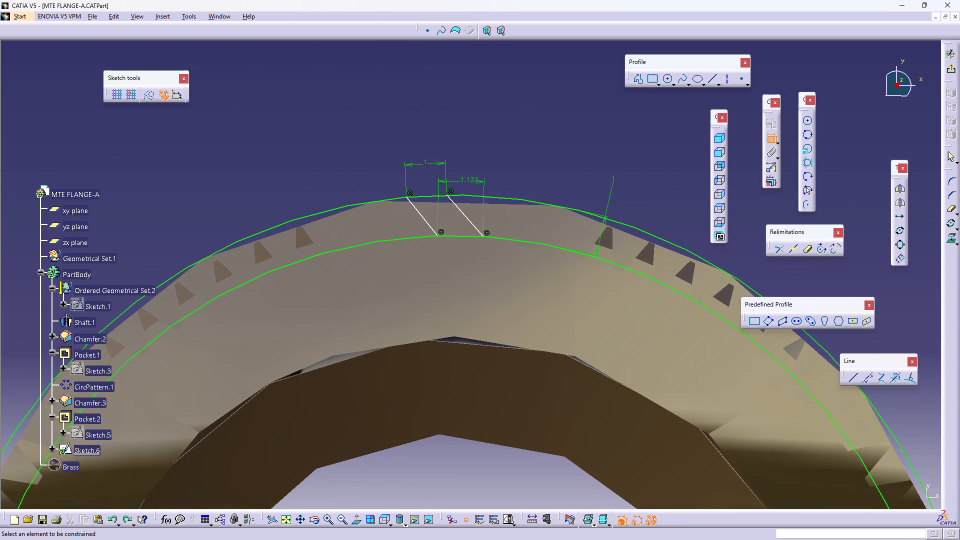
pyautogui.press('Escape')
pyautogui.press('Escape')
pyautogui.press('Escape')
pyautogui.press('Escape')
# Constrain the second flank's inner-circle endpoint to 0.25 mm from the sketch's vertical axis.
pyautogui.moveTo(518, 279); pyautogui.dragTo(521, 243, button='middle')
pyautogui.rightClick(519, 187)
pyautogui.click(497, 324)
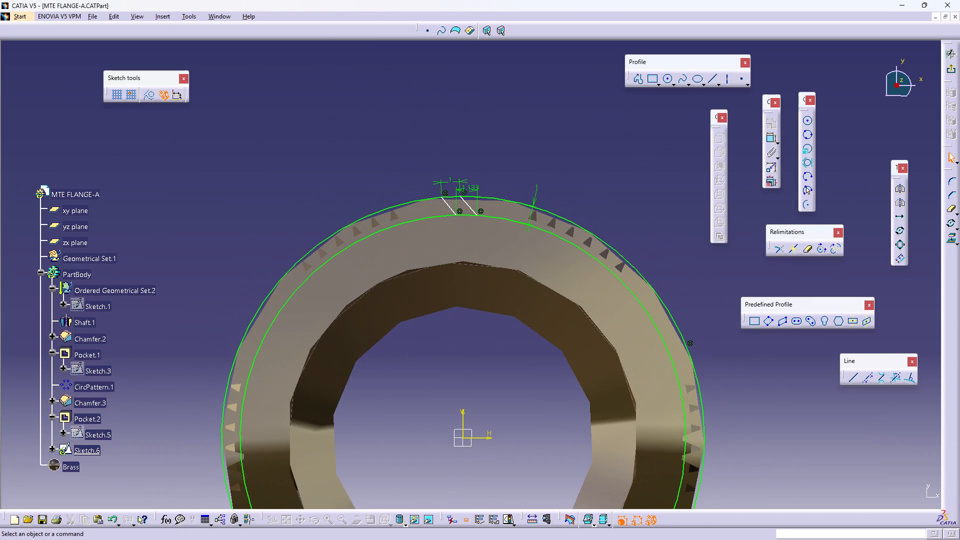
pyautogui.doubleClick(771, 138)
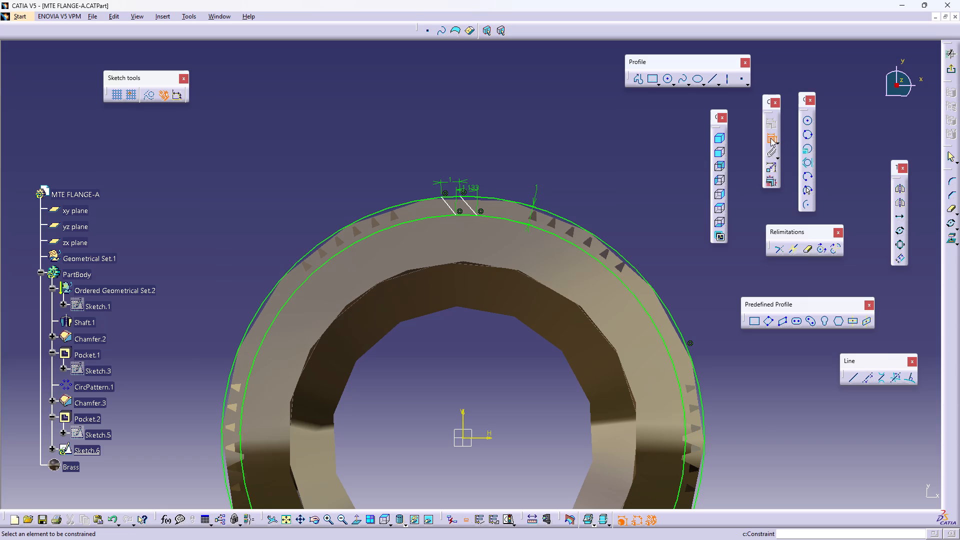
pyautogui.click(463, 415)
pyautogui.moveTo(509, 311); pyautogui.dragTo(506, 341, button='middle')
pyautogui.rightClick(507, 391)
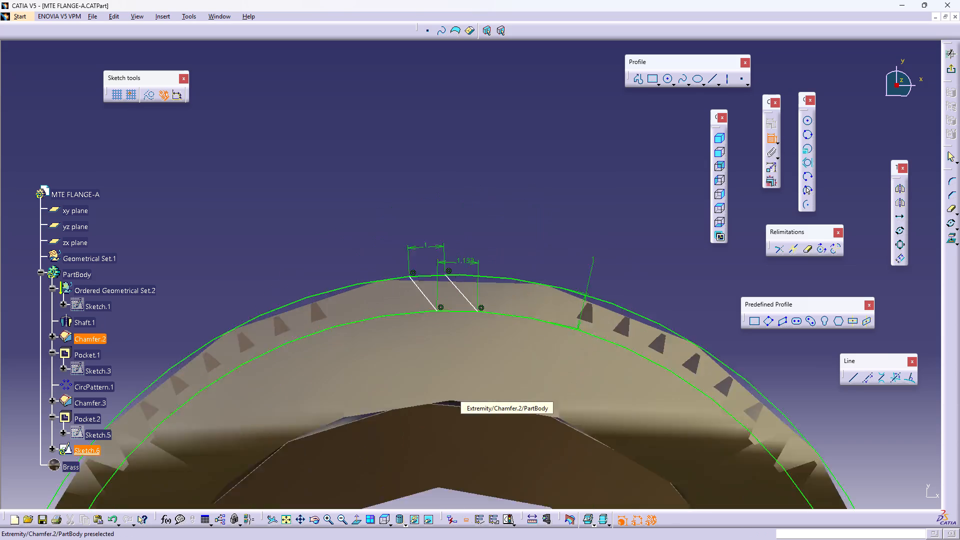
pyautogui.moveTo(506, 341); pyautogui.dragTo(509, 300, button='middle')
pyautogui.click(483, 341)
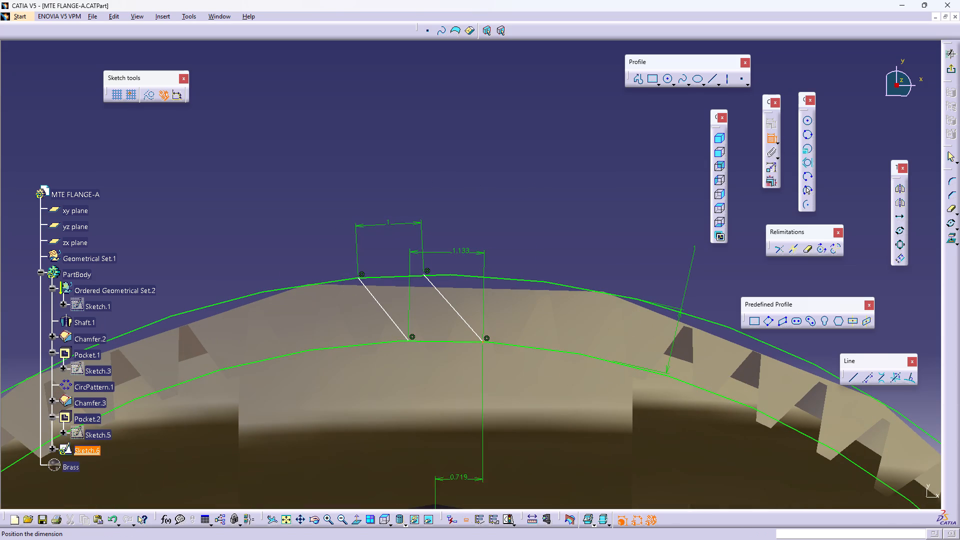
pyautogui.click(454, 325)
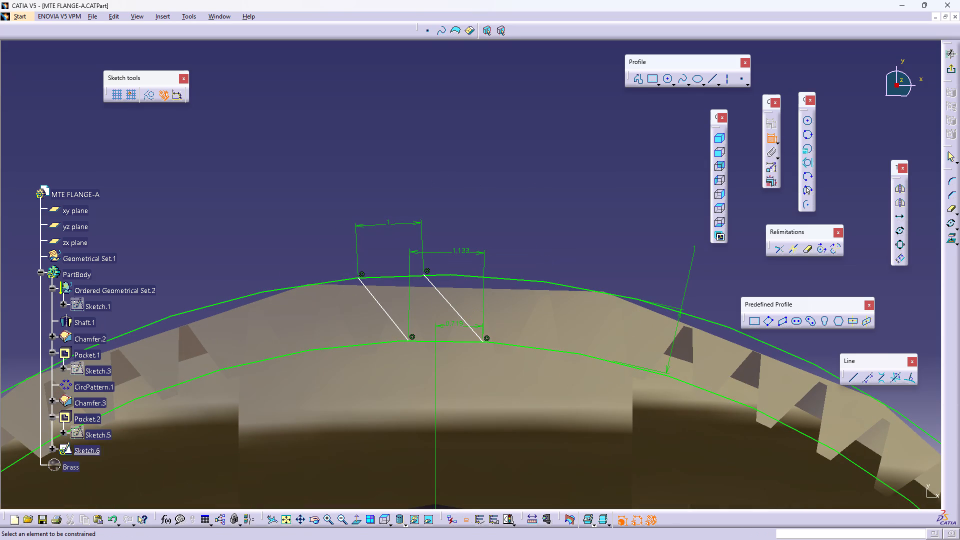
pyautogui.doubleClick(456, 325)
pyautogui.write('0.2')
pyautogui.press('5')
pyautogui.press('Return')
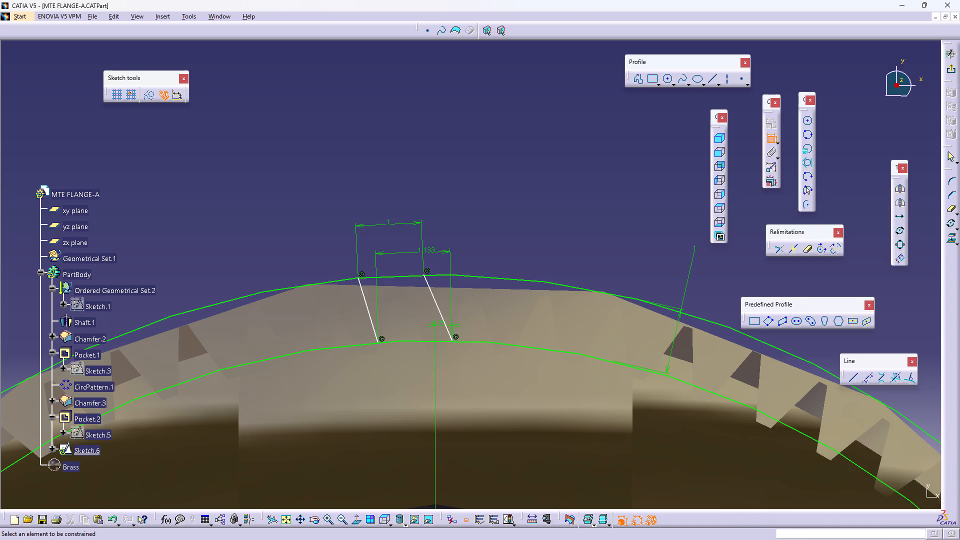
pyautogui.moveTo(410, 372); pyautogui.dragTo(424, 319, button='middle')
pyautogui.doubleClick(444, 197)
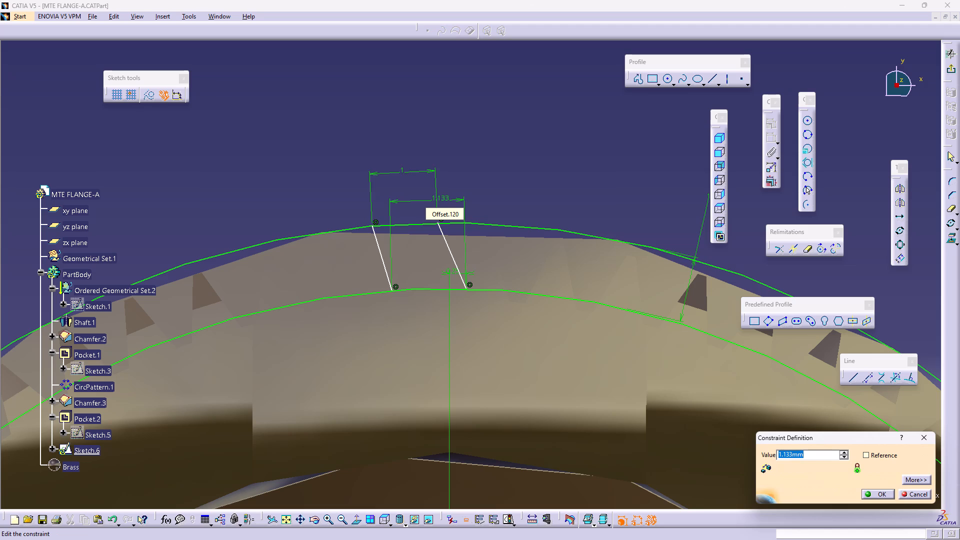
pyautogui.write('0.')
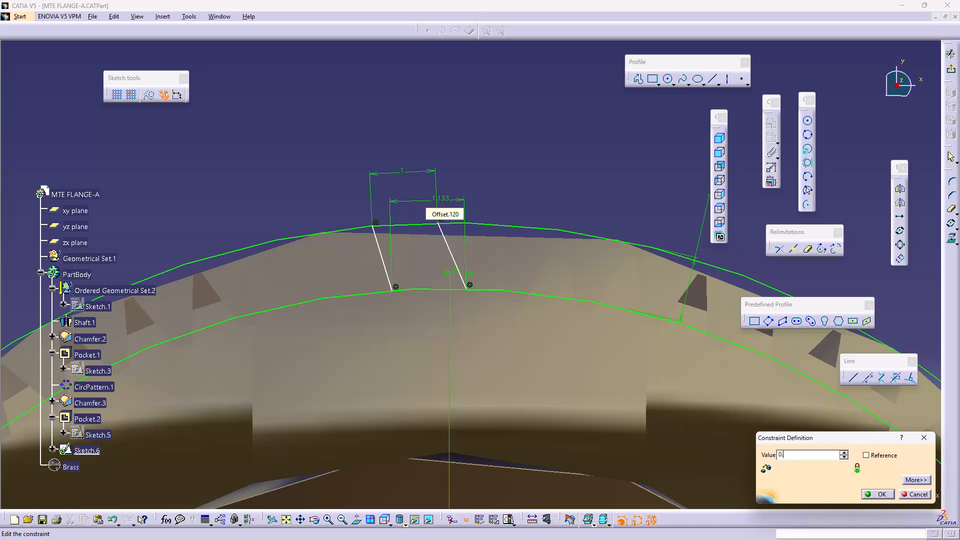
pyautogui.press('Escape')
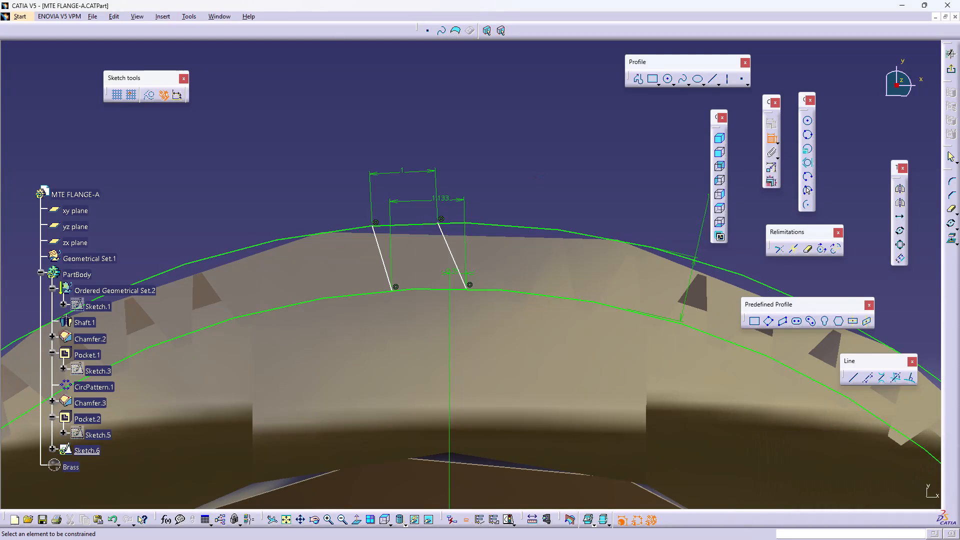
# Reposition the 0.25 mm axis-offset dimension above the outer circle, level with the 1 mm dimension.
pyautogui.click(453, 271)
pyautogui.moveTo(453, 271); pyautogui.dragTo(472, 205)
pyautogui.moveTo(472, 270); pyautogui.dragTo(491, 170)
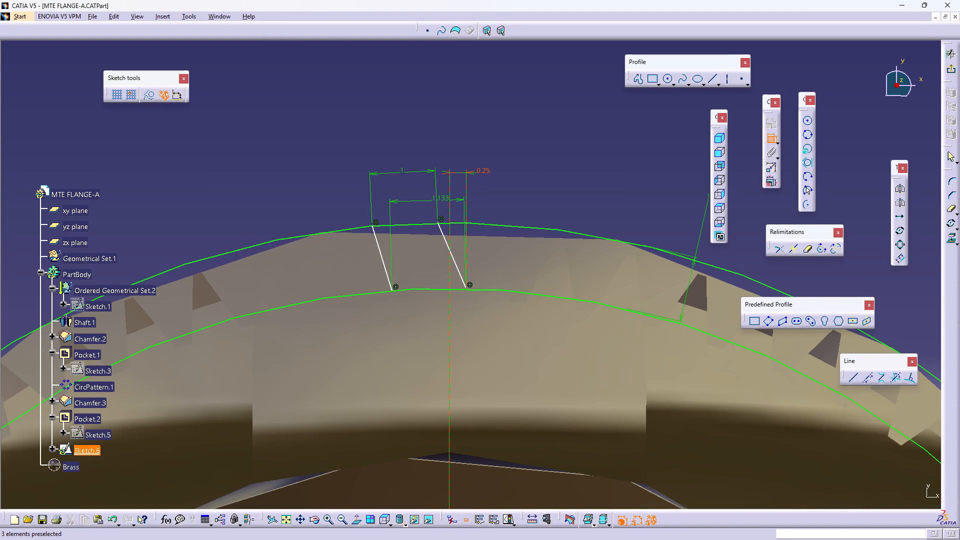
pyautogui.moveTo(491, 170); pyautogui.dragTo(491, 170)
pyautogui.click(491, 170)
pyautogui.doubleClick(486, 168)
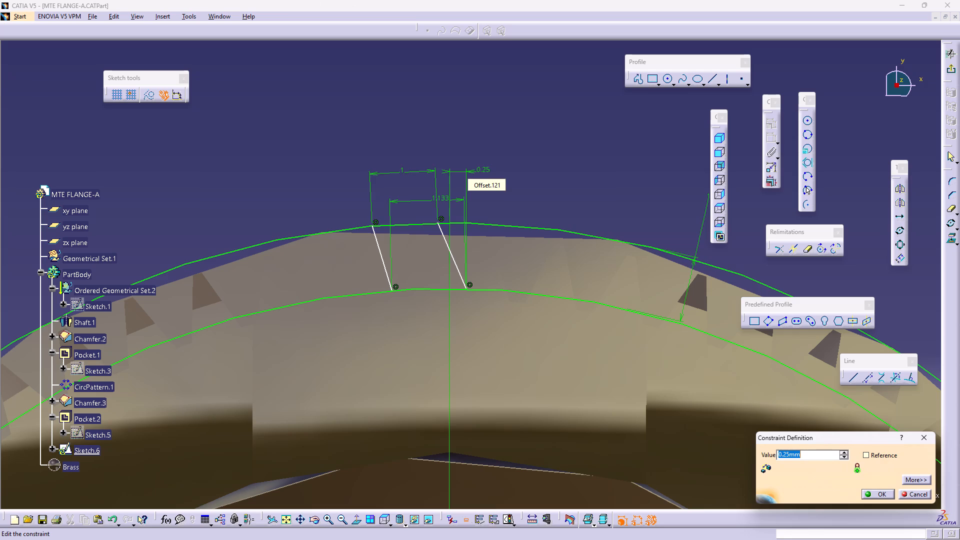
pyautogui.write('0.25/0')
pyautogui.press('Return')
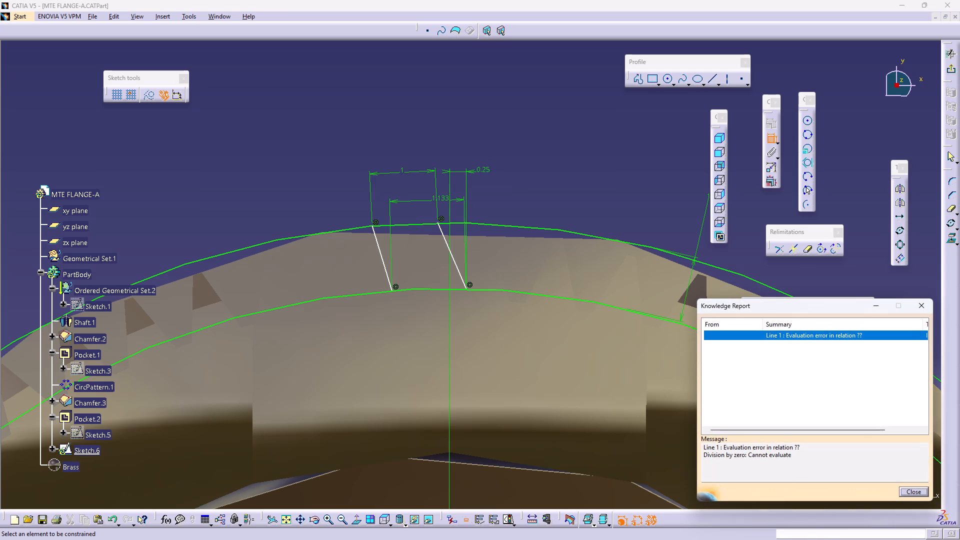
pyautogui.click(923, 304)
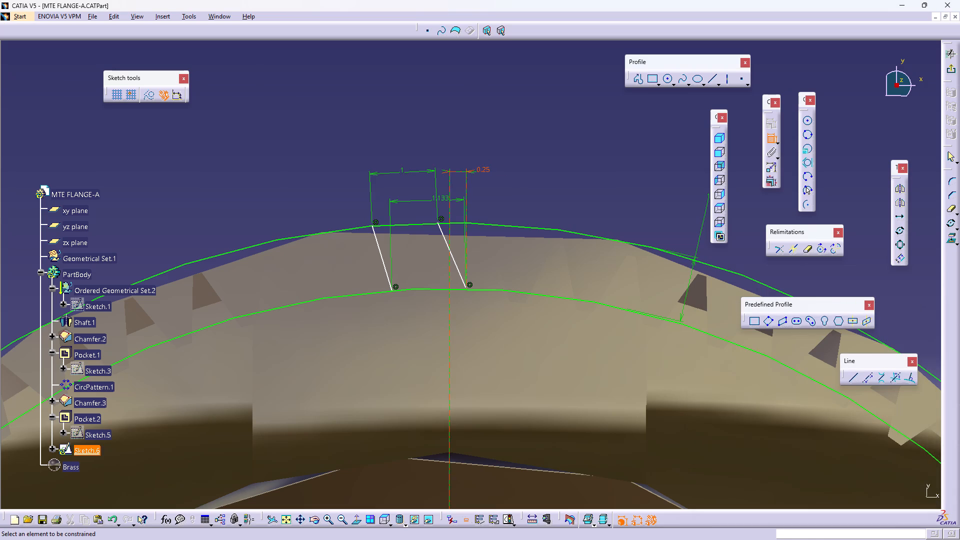
# Set the second flank's inner-endpoint offset from the vertical axis to 0.25/2 mm.
pyautogui.doubleClick(485, 170)
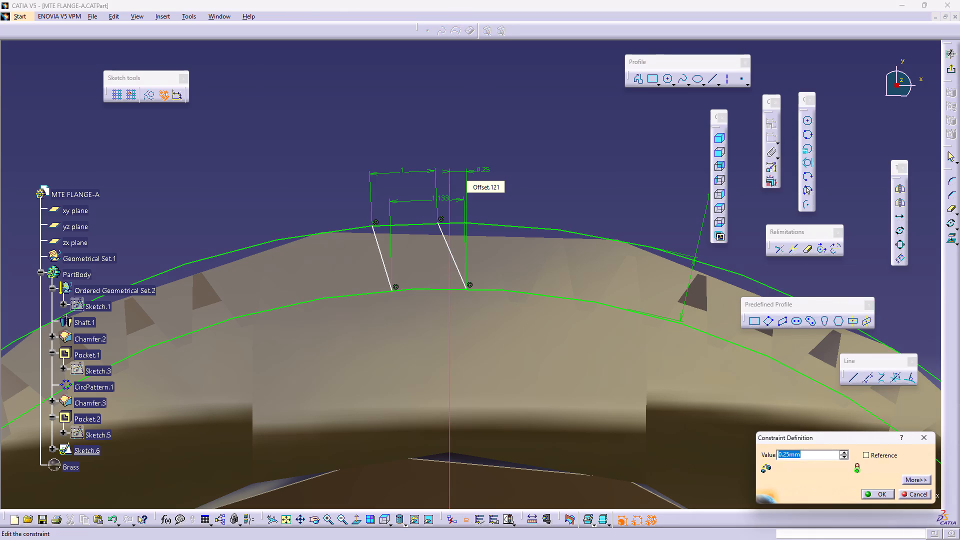
pyautogui.write('0.25')
pyautogui.write('/2')
pyautogui.press('Return')
pyautogui.doubleClick(553, 169)
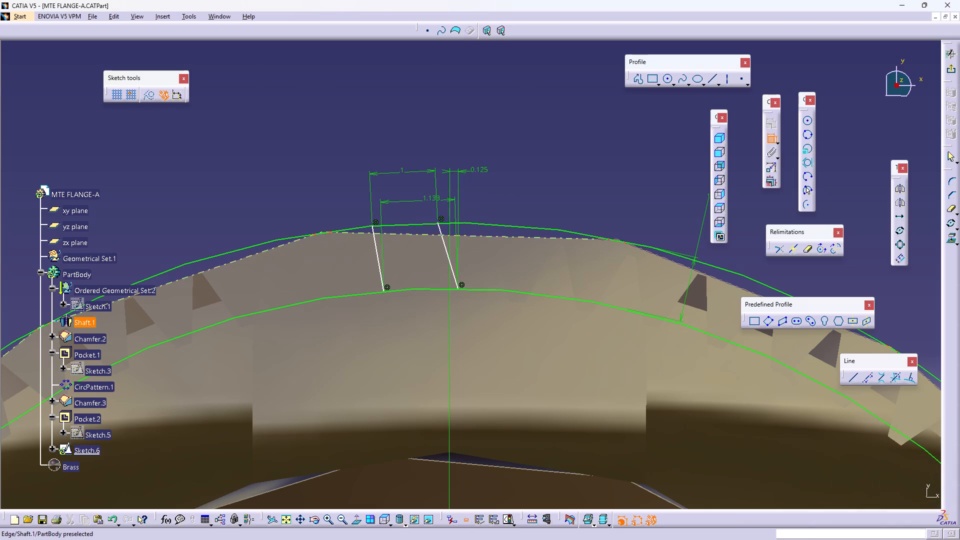
# Set the spacing between the two flanks' inner-circle endpoints to 0.25 mm.
pyautogui.doubleClick(427, 199)
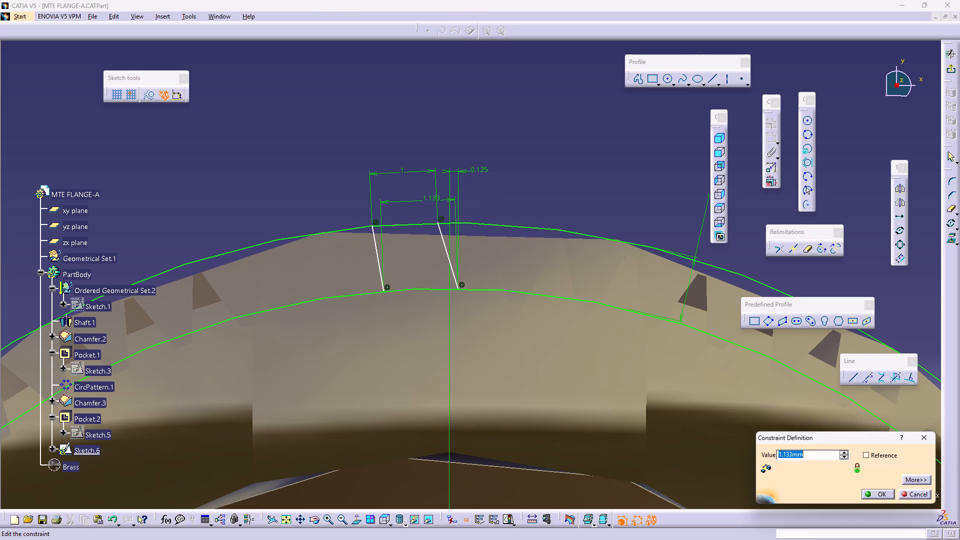
pyautogui.write('0.25')
pyautogui.press('Return')
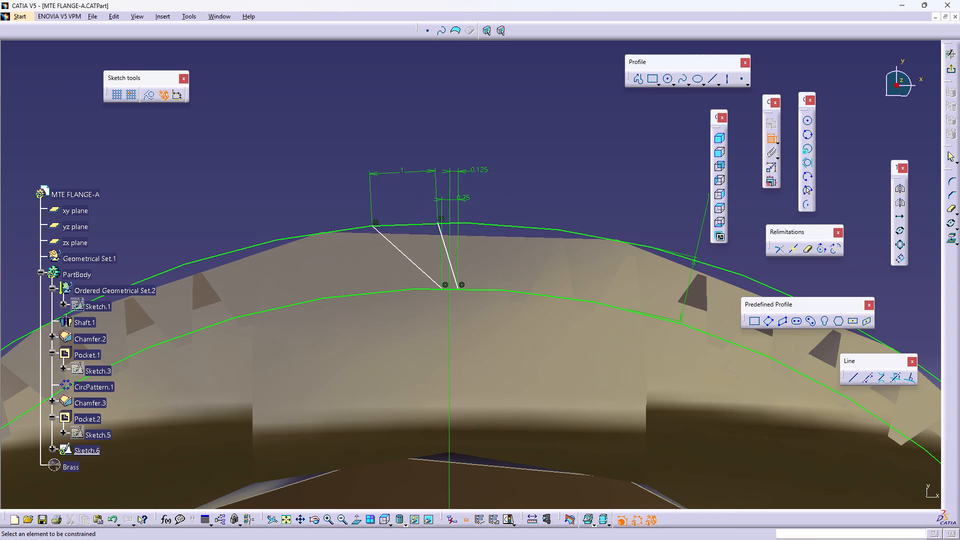
# Constrain the first flank's outer-circle endpoint to 0.5 mm from the sketch's vertical axis.
pyautogui.click(592, 175)
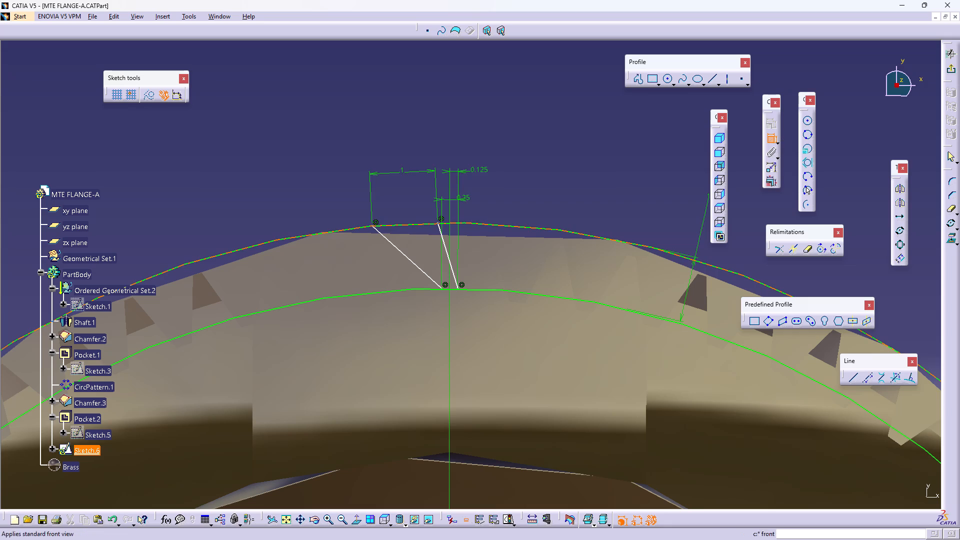
pyautogui.click(372, 225)
pyautogui.moveTo(440, 373); pyautogui.dragTo(448, 264, button='middle')
pyautogui.rightClick(432, 213)
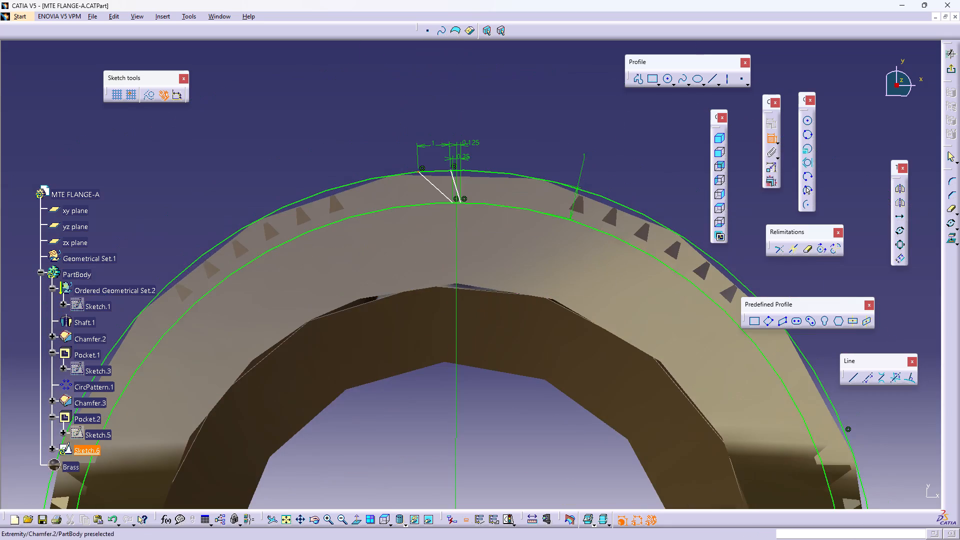
pyautogui.moveTo(466, 433); pyautogui.dragTo(458, 201, button='middle')
pyautogui.click(447, 341)
pyautogui.moveTo(500, 212); pyautogui.dragTo(518, 451, button='middle')
pyautogui.moveTo(477, 117); pyautogui.dragTo(481, 165, button='middle')
pyautogui.rightClick(483, 199)
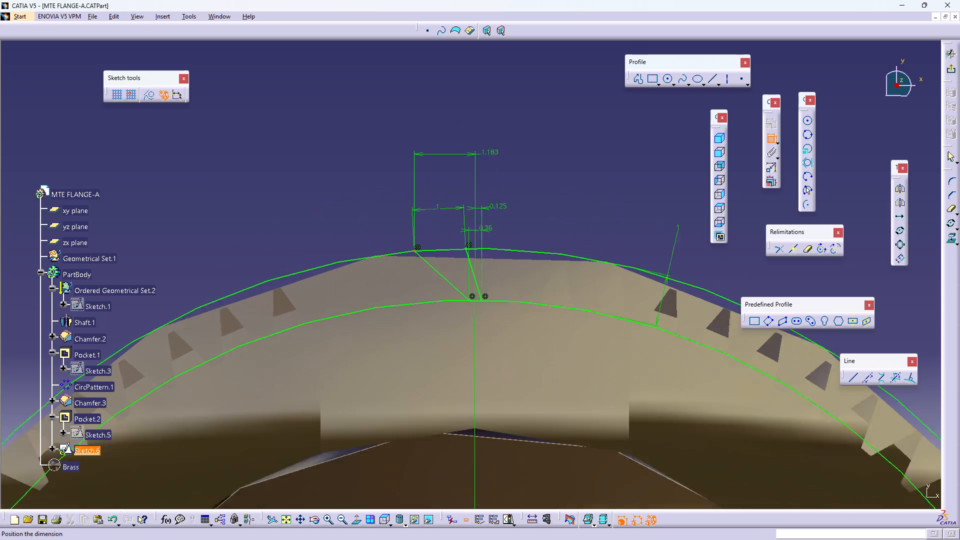
pyautogui.moveTo(481, 165); pyautogui.dragTo(479, 156, button='middle')
pyautogui.click(438, 148)
pyautogui.doubleClick(440, 144)
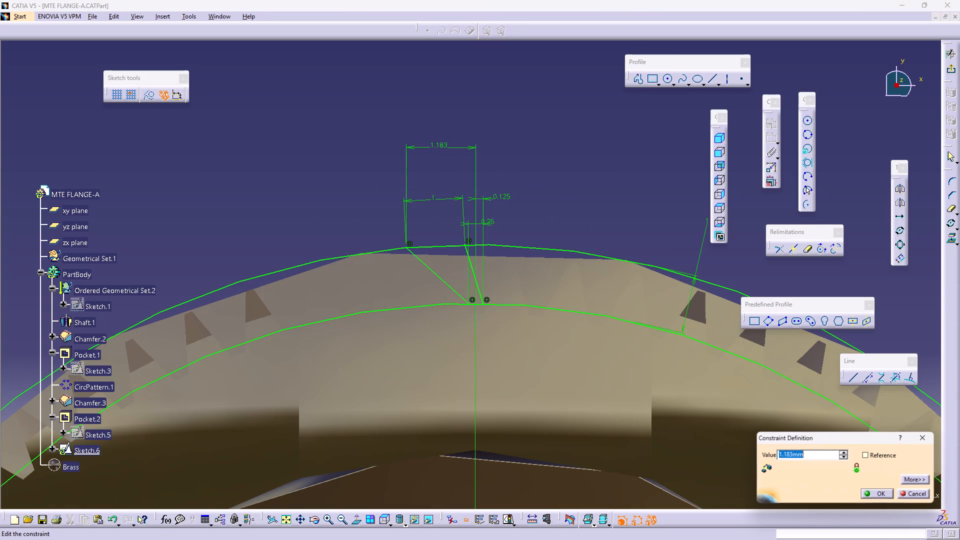
pyautogui.write('0.5')
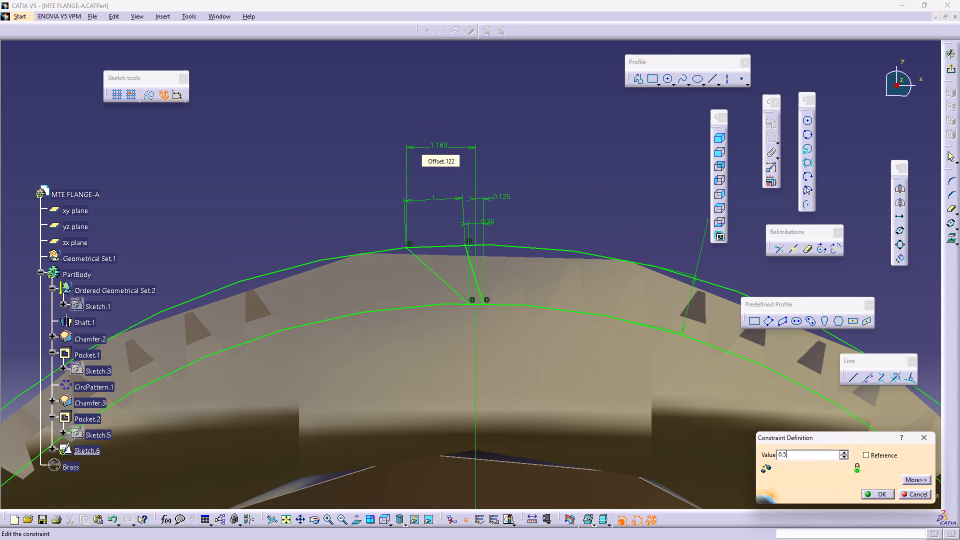
pyautogui.press('Return')
pyautogui.moveTo(563, 204); pyautogui.dragTo(576, 137, button='middle')
pyautogui.rightClick(563, 204)
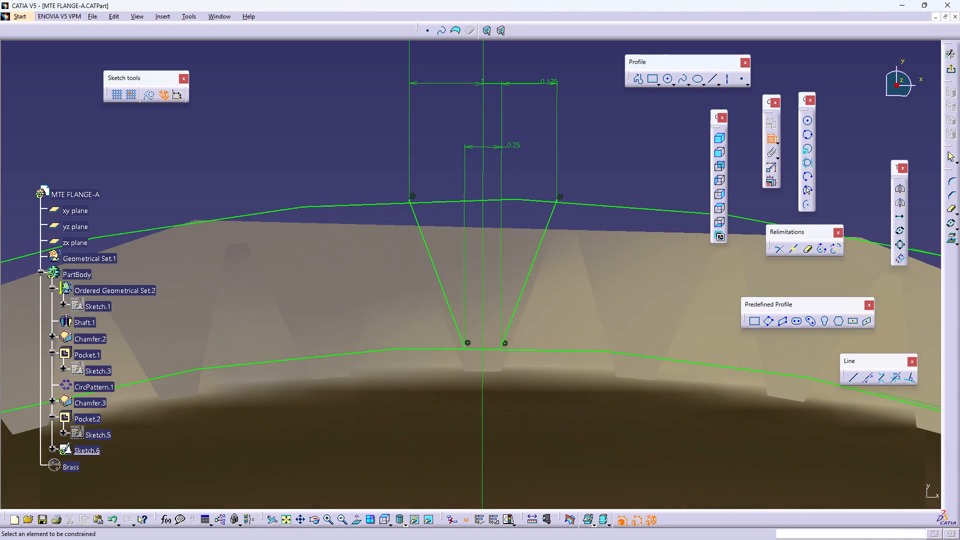
pyautogui.moveTo(576, 140); pyautogui.dragTo(566, 293, button='middle')
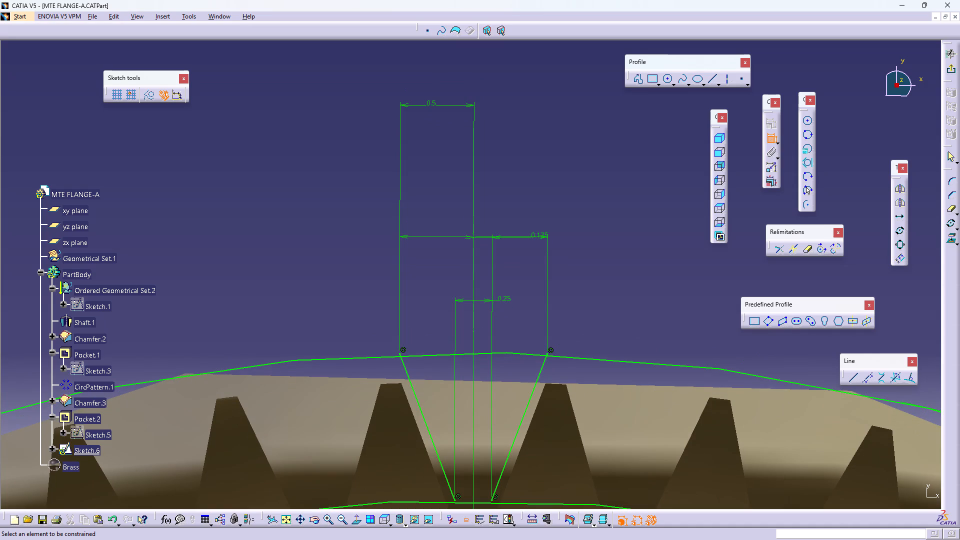
pyautogui.doubleClick(574, 210)
pyautogui.press('Escape')
pyautogui.press('Escape')
pyautogui.press('Escape')
pyautogui.press('Escape')
pyautogui.press('Escape')
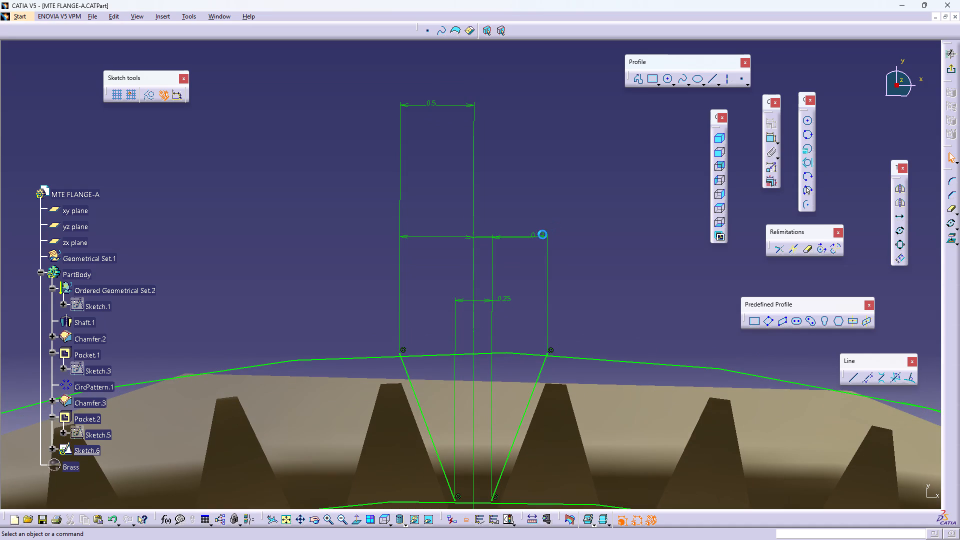
# Separate the overlapping dimensions by moving the 1 mm dimension higher and centring the 0.125 mm text between its extension lines.
pyautogui.moveTo(539, 234); pyautogui.dragTo(510, 167)
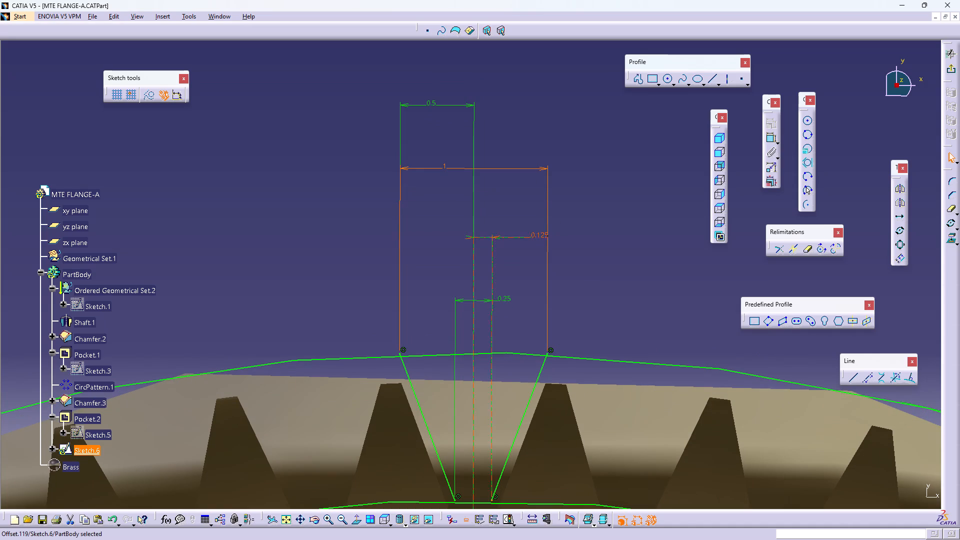
pyautogui.moveTo(537, 234); pyautogui.dragTo(480, 211)
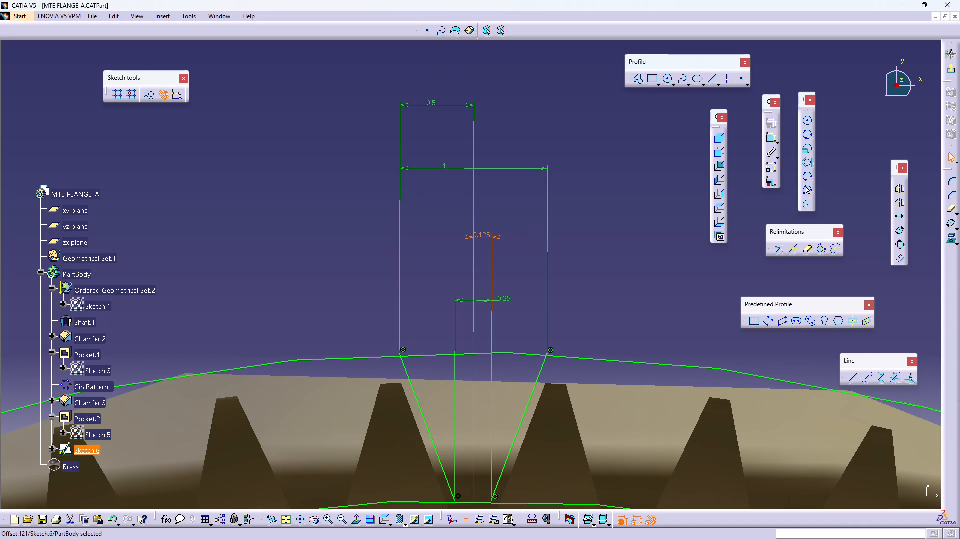
pyautogui.click(519, 265)
# Examine the centred tooth-gap profile against the existing teeth and the collar rim from normal views.
pyautogui.moveTo(500, 363); pyautogui.dragTo(482, 192, button='middle')
pyautogui.click(356, 517)
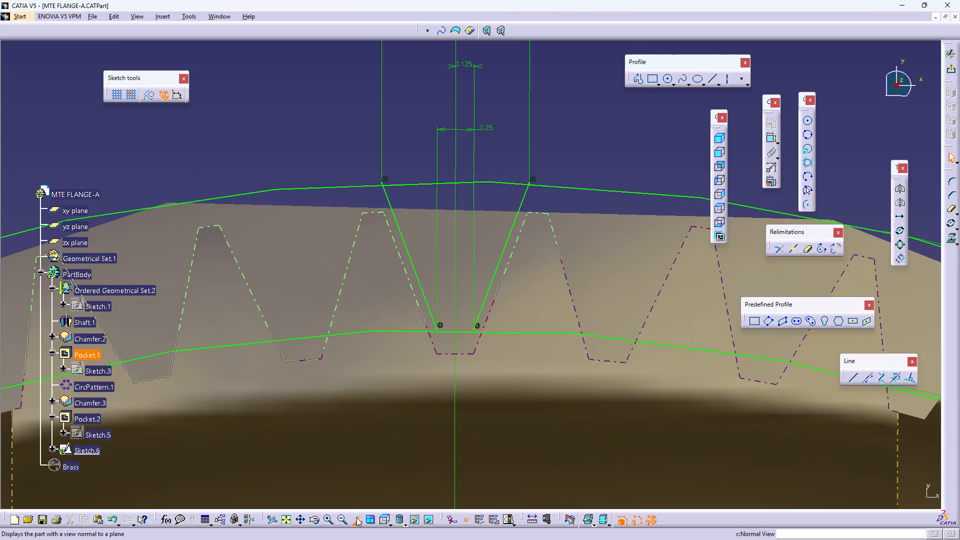
pyautogui.click(356, 517)
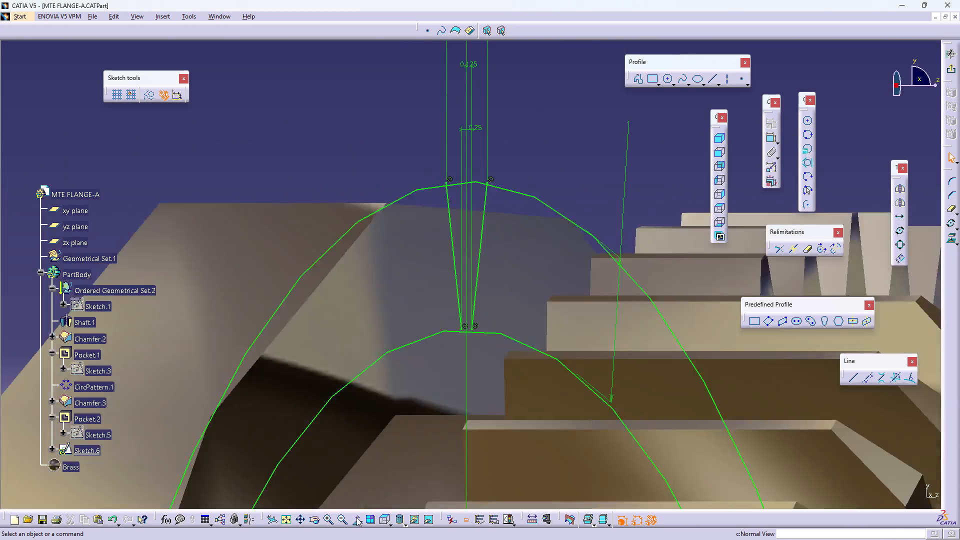
pyautogui.moveTo(563, 267); pyautogui.dragTo(563, 216, button='middle')
pyautogui.rightClick(564, 219)
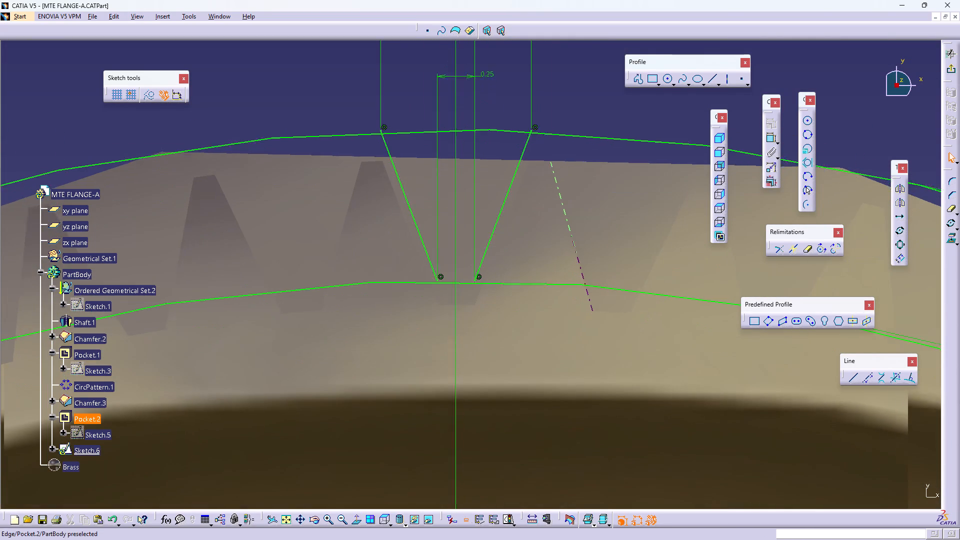
pyautogui.moveTo(563, 216); pyautogui.dragTo(561, 393, button='middle')
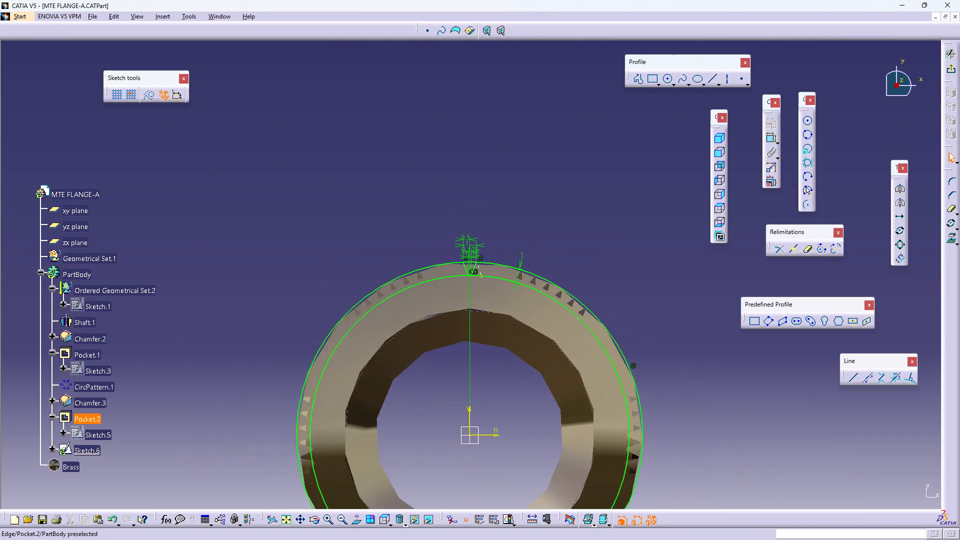
pyautogui.moveTo(561, 393); pyautogui.dragTo(552, 306, button='middle')
pyautogui.doubleClick(577, 199)
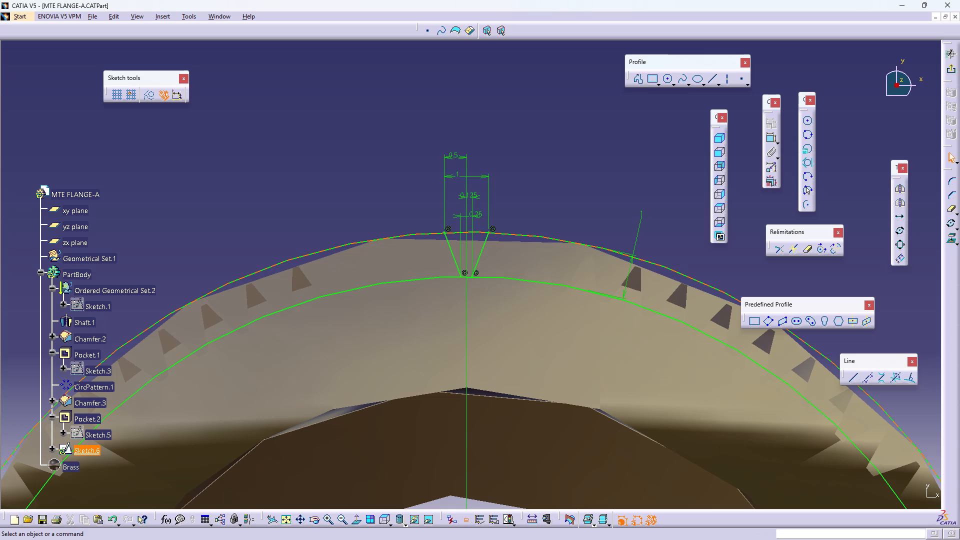
# Quick Trim the inner and outer circles outside the flanks, keeping only the arcs that close the trapezoidal profile.
pyautogui.click(525, 279)
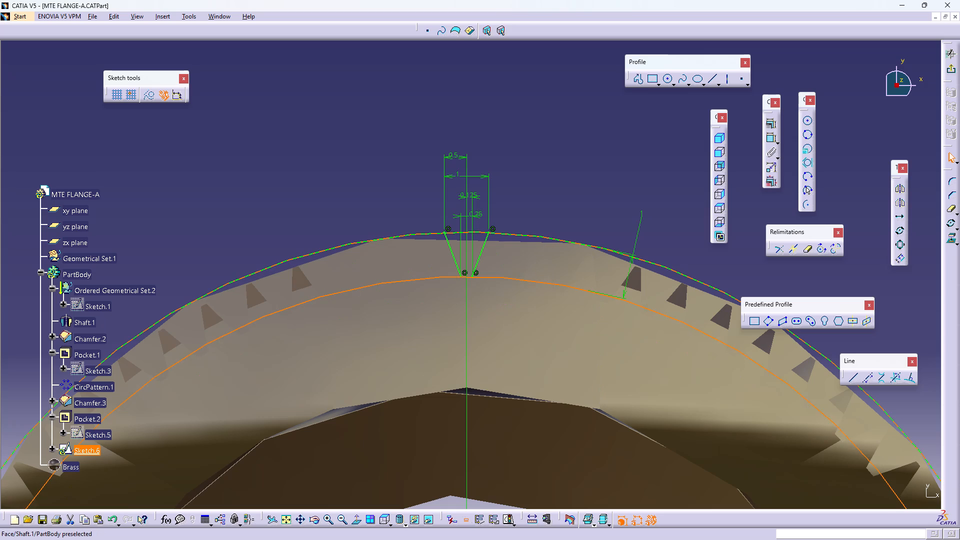
pyautogui.doubleClick(569, 206)
pyautogui.doubleClick(811, 249)
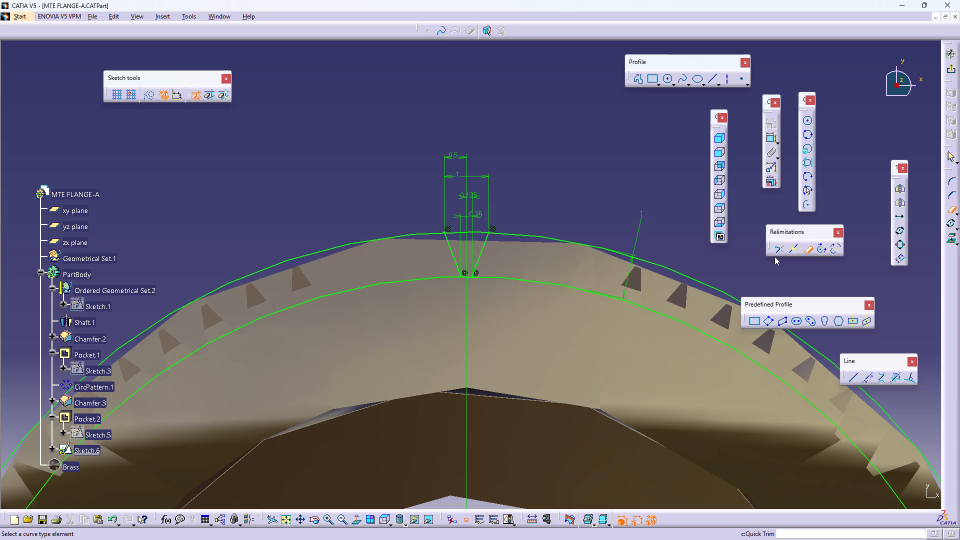
pyautogui.click(571, 288)
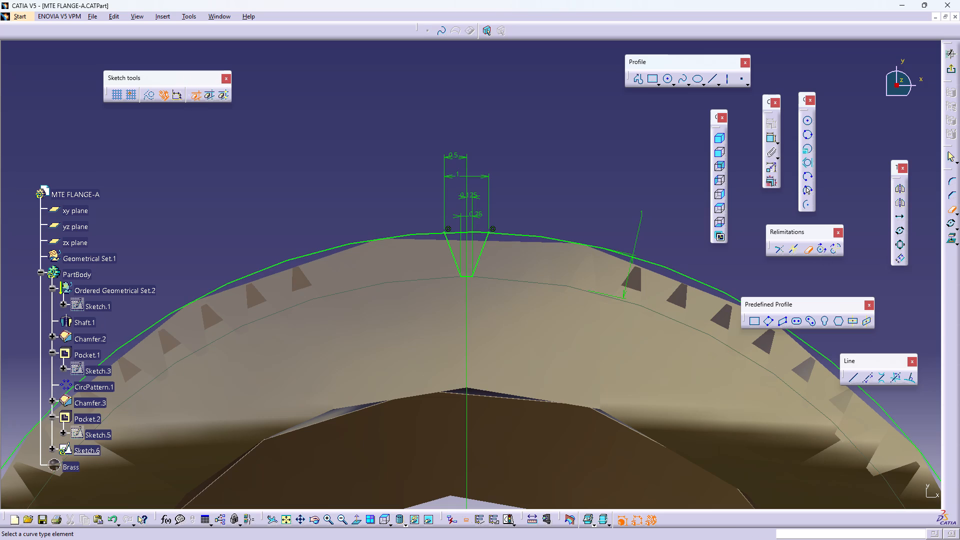
pyautogui.click(548, 239)
pyautogui.doubleClick(573, 195)
pyautogui.press('Escape')
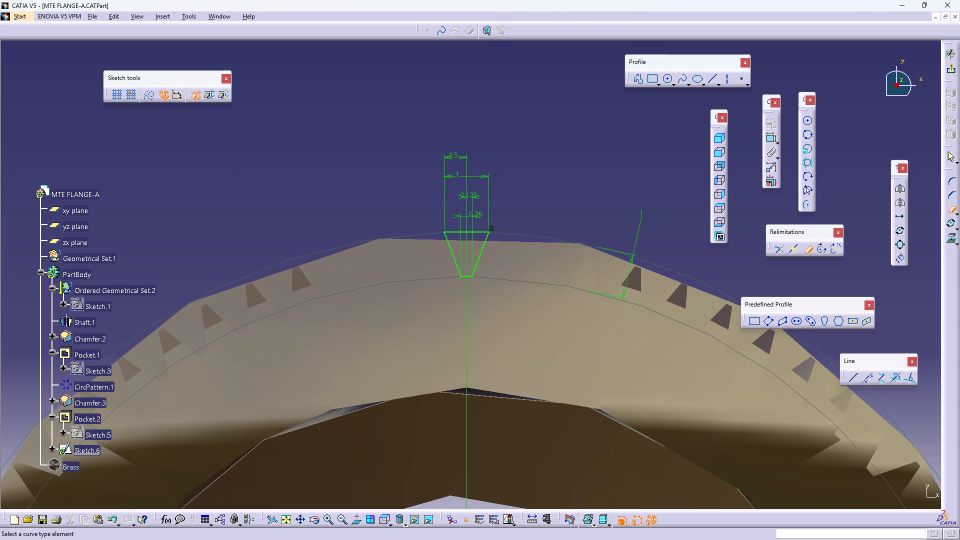
pyautogui.press('Escape')
pyautogui.press('Escape')
# Rotate-duplicate the closed trapezoidal profile about the sketch origin with 71 instances at 5deg, and exit the sketch.
pyautogui.moveTo(559, 192); pyautogui.dragTo(507, 207)
pyautogui.moveTo(496, 218); pyautogui.dragTo(434, 265)
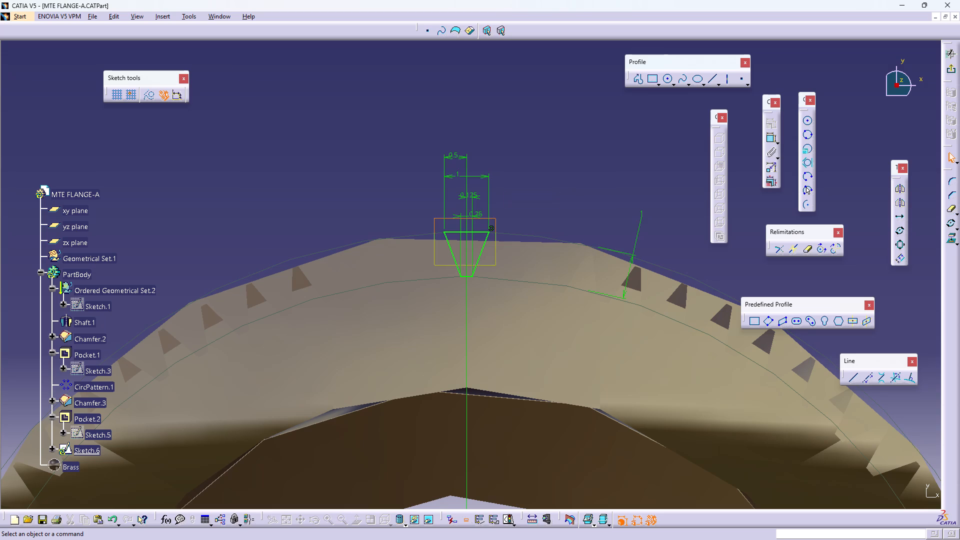
pyautogui.moveTo(434, 265); pyautogui.dragTo(431, 283)
pyautogui.moveTo(614, 204); pyautogui.dragTo(610, 179, button='middle')
pyautogui.rightClick(614, 151)
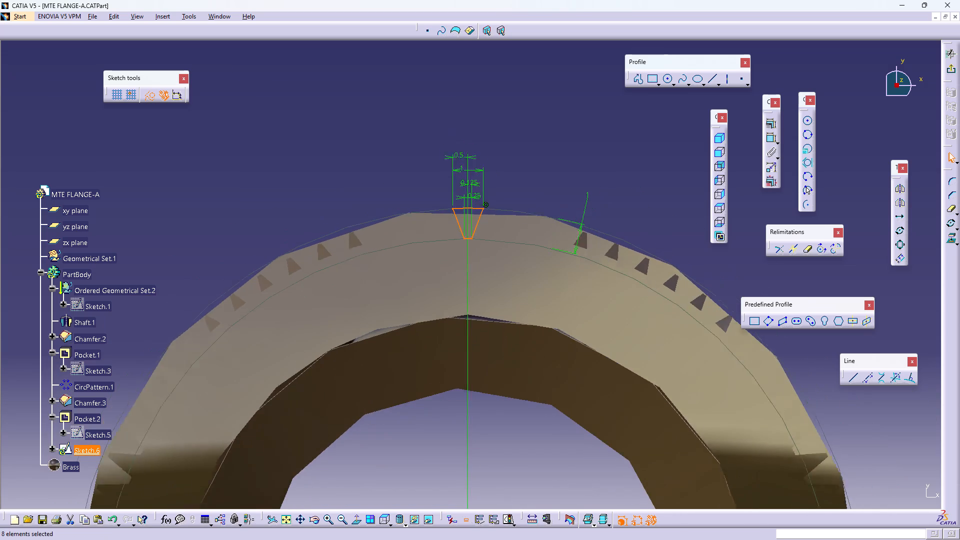
pyautogui.moveTo(610, 179); pyautogui.dragTo(610, 187, button='middle')
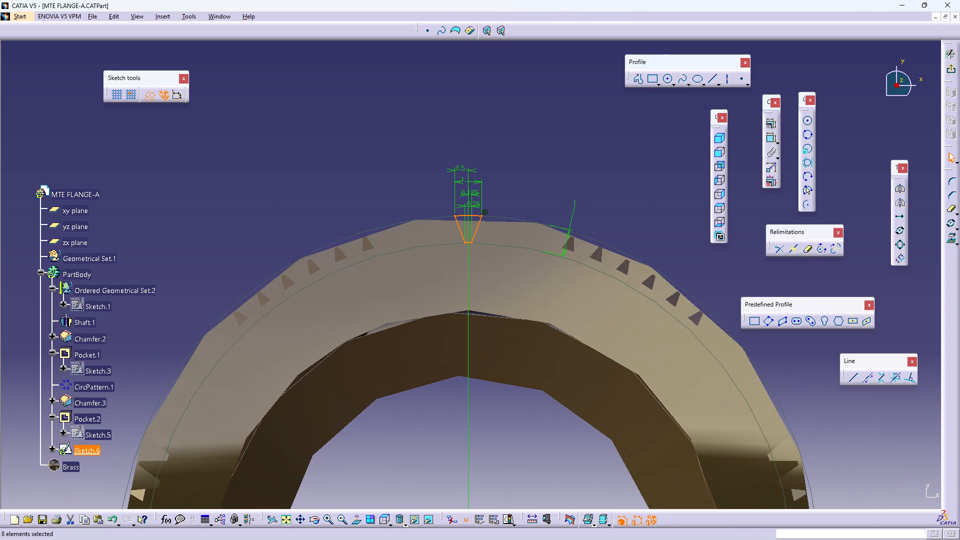
pyautogui.click(904, 228)
pyautogui.moveTo(522, 387); pyautogui.dragTo(534, 229, button='middle')
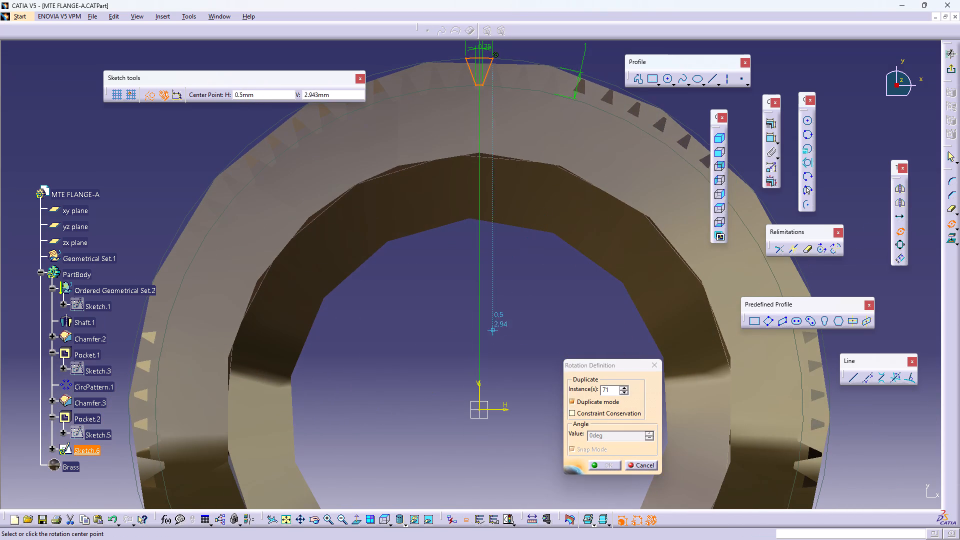
pyautogui.click(479, 409)
pyautogui.moveTo(515, 182); pyautogui.dragTo(500, 398, button='middle')
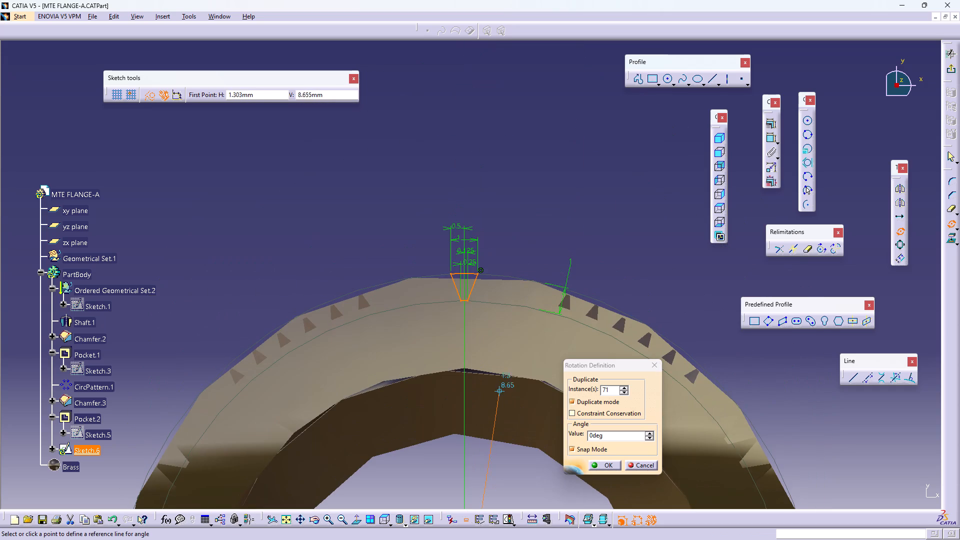
pyautogui.moveTo(446, 280); pyautogui.dragTo(459, 198, button='middle')
pyautogui.rightClick(446, 280)
pyautogui.moveTo(426, 252); pyautogui.dragTo(513, 160, button='middle')
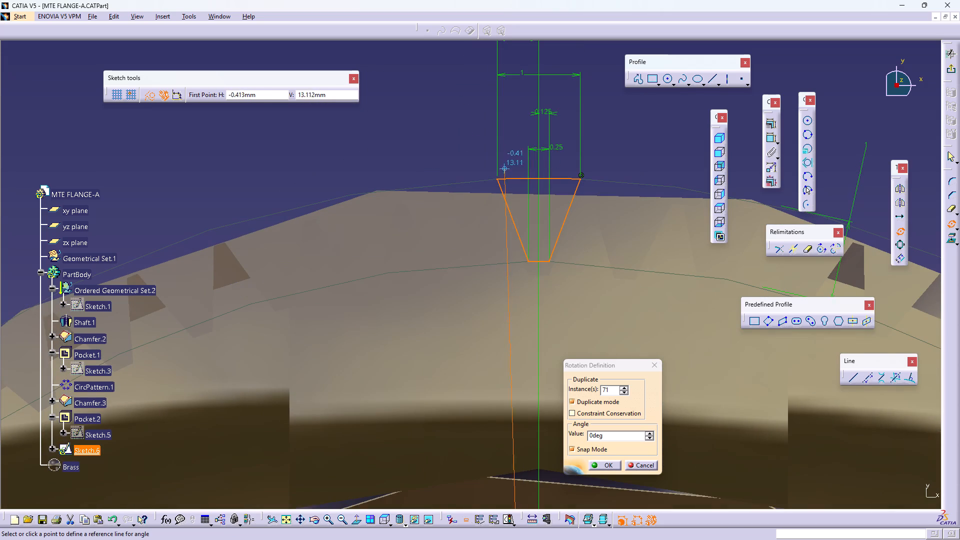
pyautogui.click(496, 180)
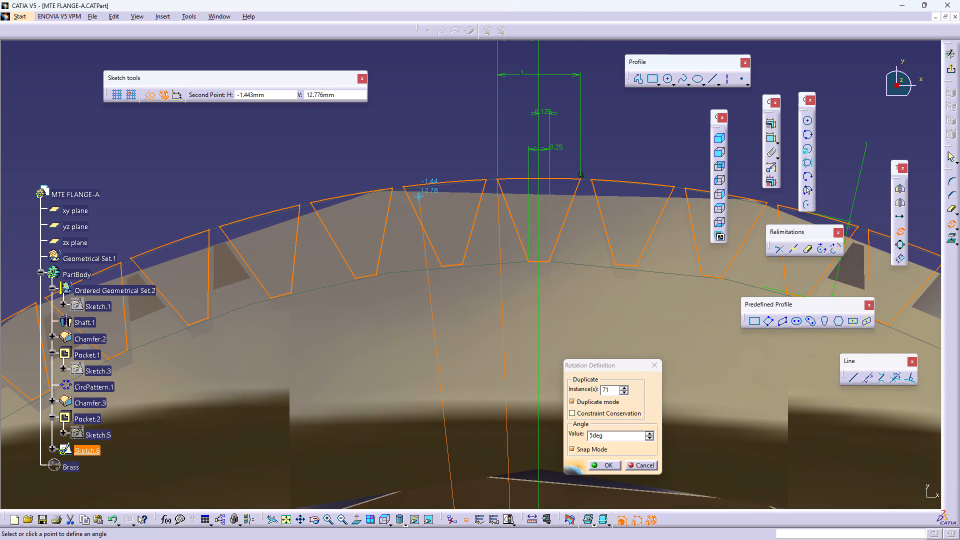
pyautogui.click(419, 196)
pyautogui.moveTo(440, 151); pyautogui.dragTo(463, 263, button='middle')
pyautogui.rightClick(440, 151)
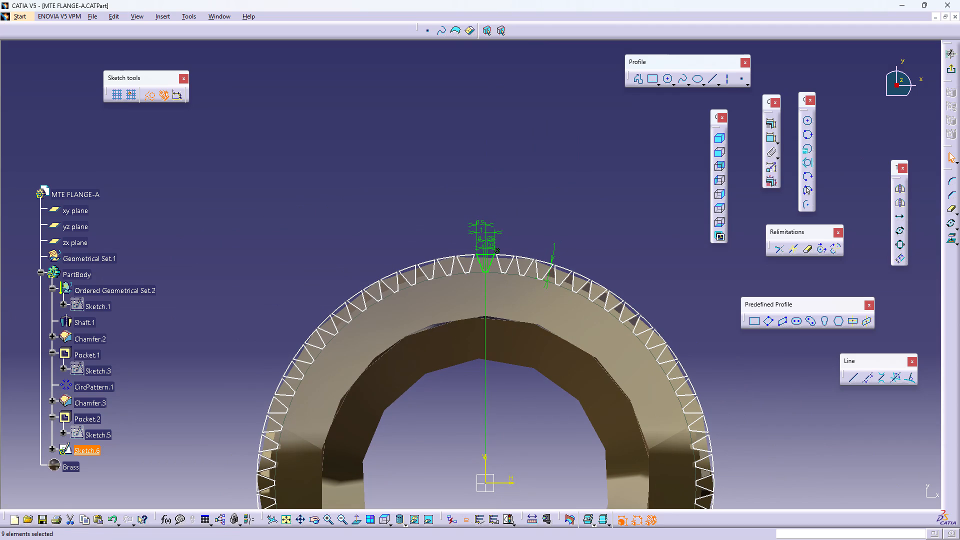
pyautogui.moveTo(558, 240); pyautogui.dragTo(557, 188, button='middle')
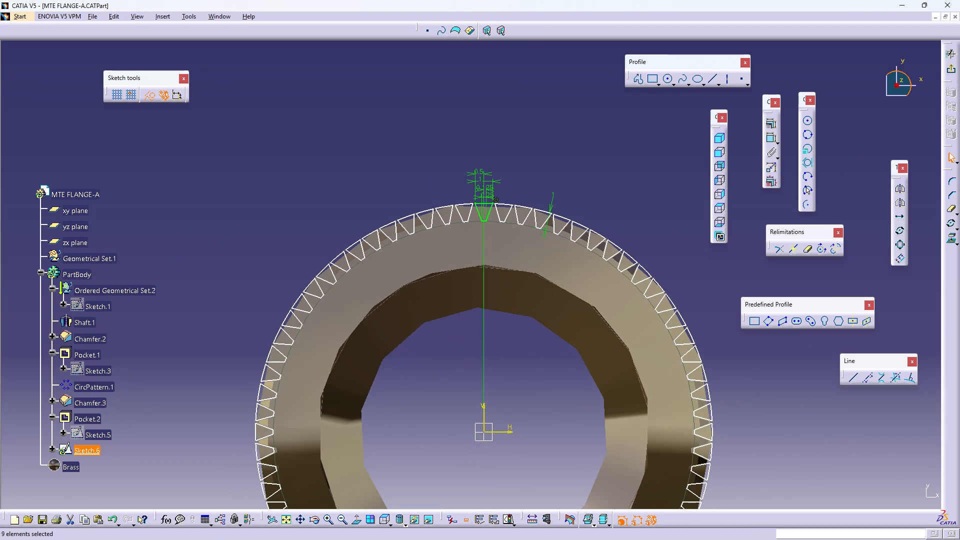
pyautogui.click(949, 69)
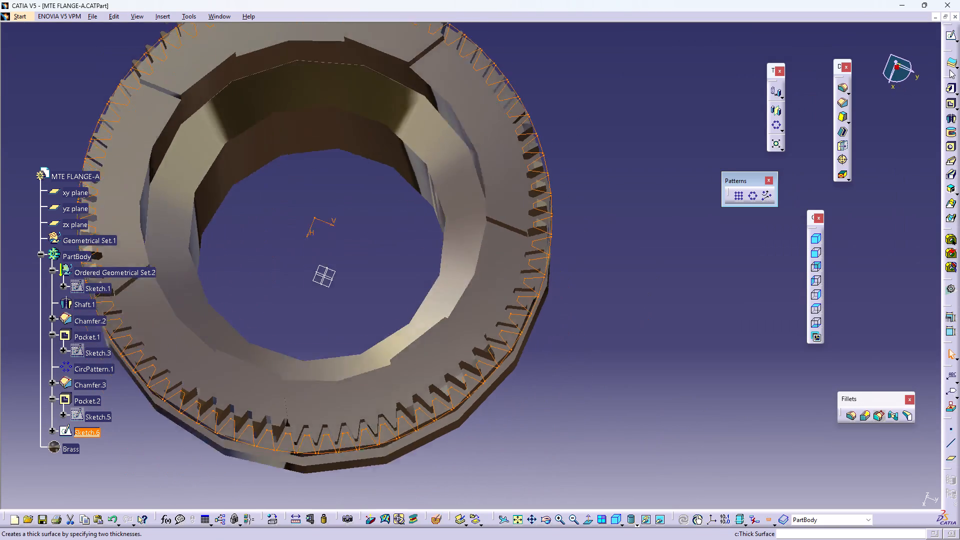
# Pocket the ring of trapezoidal profiles using Up to plane, with the shaft's flat face beyond the collar as limit and 0 mm offset.
pyautogui.click(949, 101)
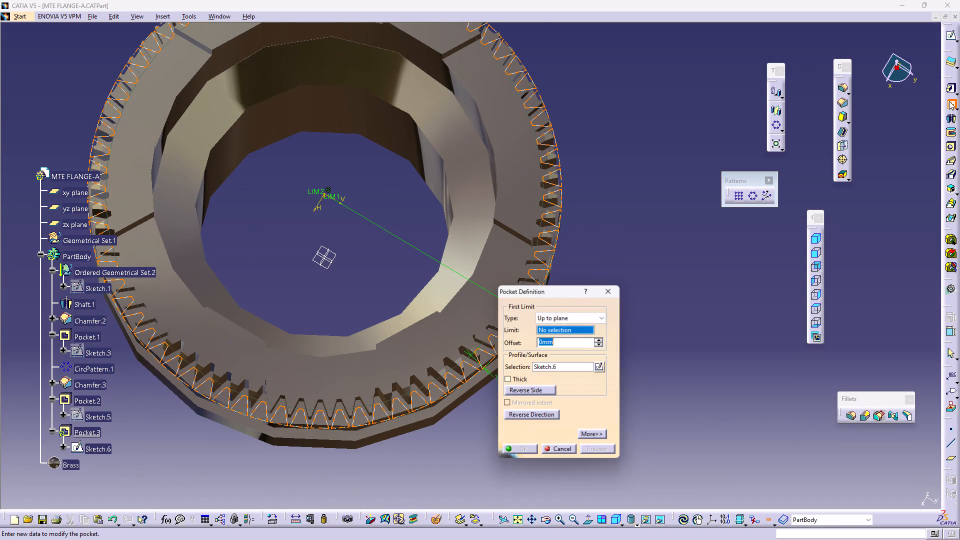
pyautogui.moveTo(681, 221); pyautogui.dragTo(404, 177, button='middle')
pyautogui.moveTo(681, 221); pyautogui.dragTo(400, 211, button='right')
pyautogui.moveTo(478, 228); pyautogui.dragTo(538, 11, button='middle')
pyautogui.moveTo(480, 214); pyautogui.dragTo(538, 11, button='right')
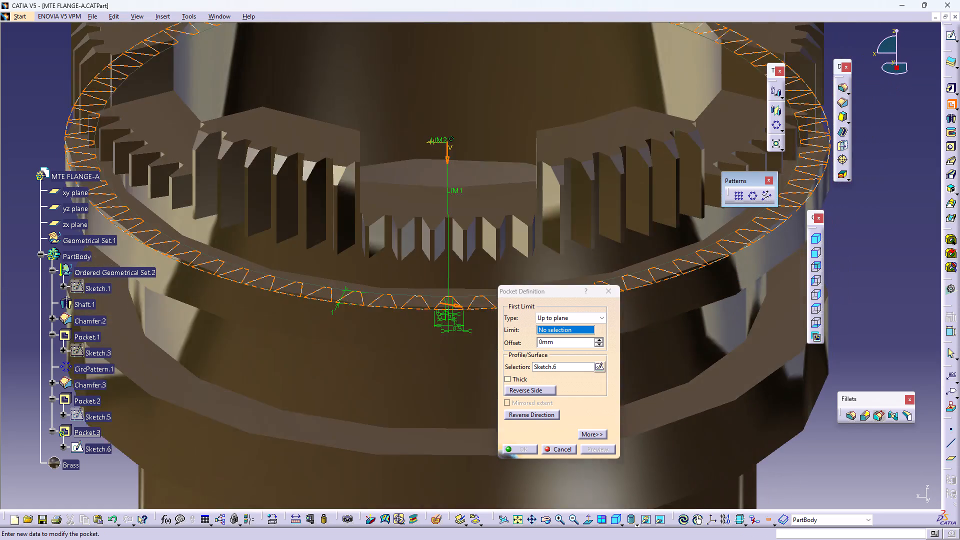
pyautogui.moveTo(538, 11); pyautogui.dragTo(541, 1, button='right')
pyautogui.moveTo(538, 11); pyautogui.dragTo(541, 6, button='middle')
pyautogui.moveTo(469, 246); pyautogui.dragTo(527, 15, button='middle')
pyautogui.moveTo(477, 193); pyautogui.dragTo(521, 19, button='right')
pyautogui.moveTo(488, 219); pyautogui.dragTo(507, 19, button='middle')
pyautogui.moveTo(490, 215); pyautogui.dragTo(498, 46, button='right')
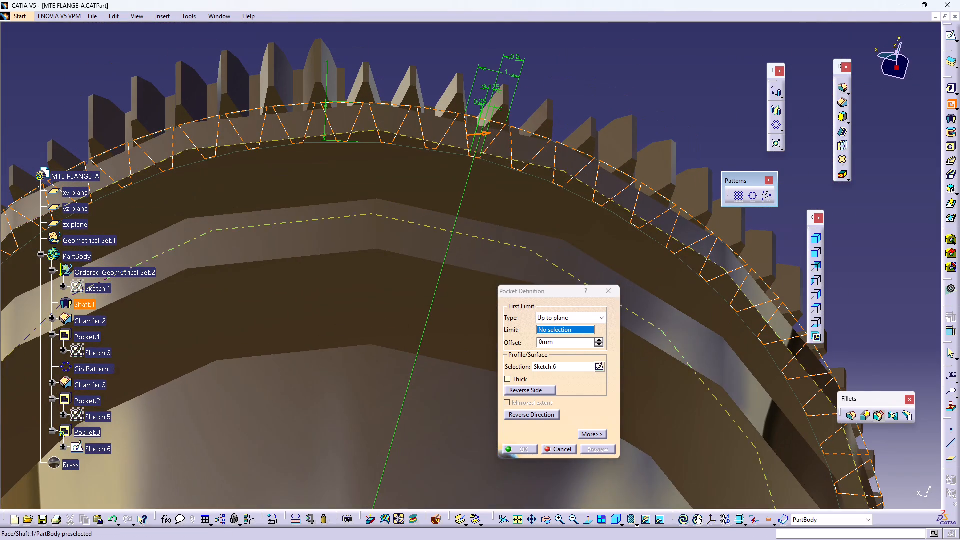
pyautogui.click(439, 290)
pyautogui.moveTo(446, 310); pyautogui.dragTo(474, 256, button='middle')
pyautogui.rightClick(475, 170)
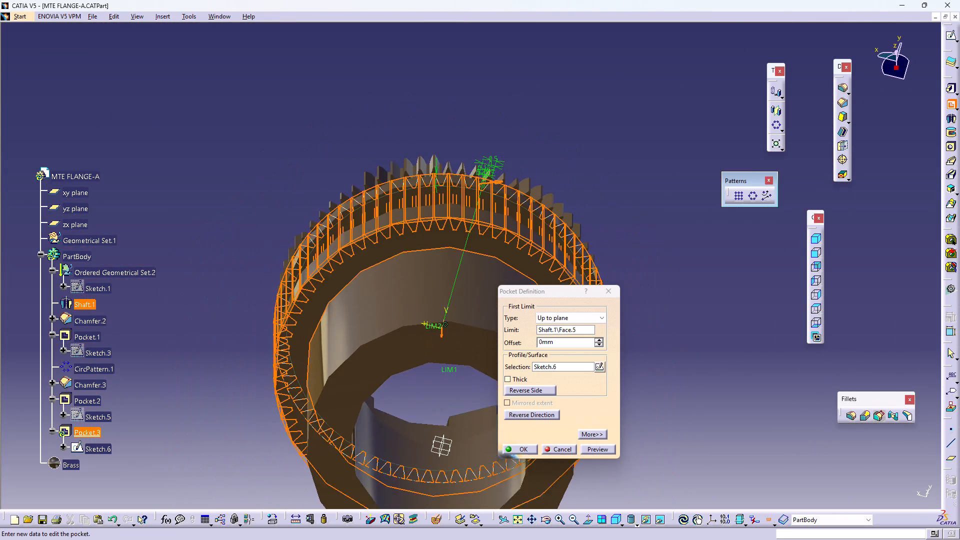
pyautogui.moveTo(474, 256); pyautogui.dragTo(474, 260, button='middle')
pyautogui.click(527, 447)
pyautogui.click(669, 309)
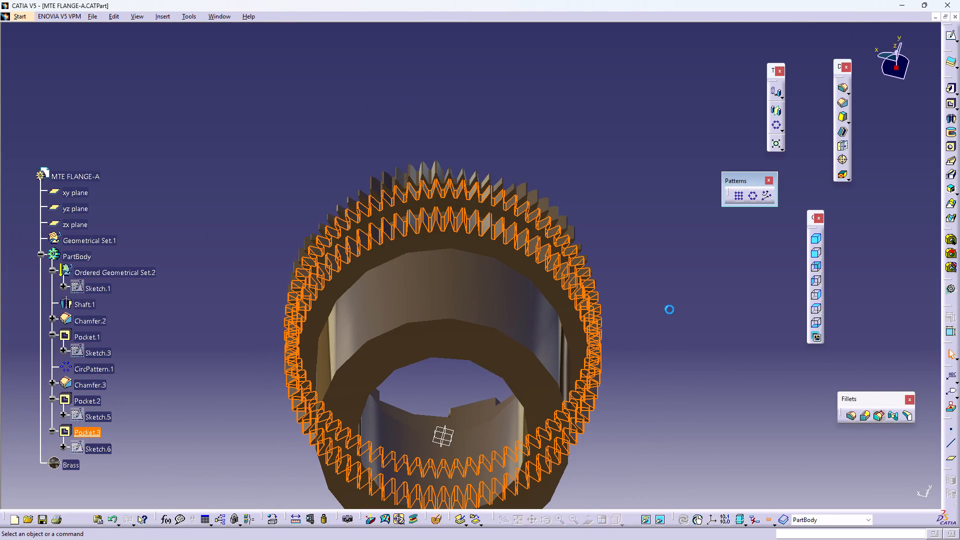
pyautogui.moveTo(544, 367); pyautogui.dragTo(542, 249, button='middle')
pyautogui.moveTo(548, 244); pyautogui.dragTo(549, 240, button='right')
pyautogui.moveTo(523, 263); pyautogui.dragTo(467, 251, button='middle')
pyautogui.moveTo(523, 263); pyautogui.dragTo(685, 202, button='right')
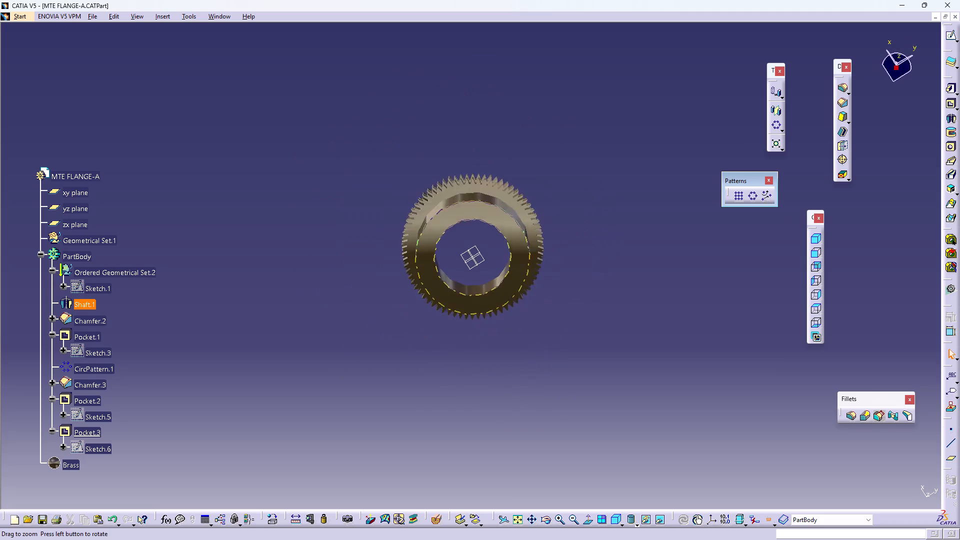
# Examine the pocketed tooth gaps on the flange's collars from both ends and at oblique angles around the part.
pyautogui.moveTo(467, 251); pyautogui.dragTo(702, 221, button='middle')
pyautogui.moveTo(455, 252); pyautogui.dragTo(695, 291, button='right')
pyautogui.rightClick(695, 289)
pyautogui.scroll(1, 702, 230)
pyautogui.moveTo(746, 261); pyautogui.dragTo(722, 298, button='middle')
pyautogui.moveTo(746, 261); pyautogui.dragTo(722, 298, button='right')
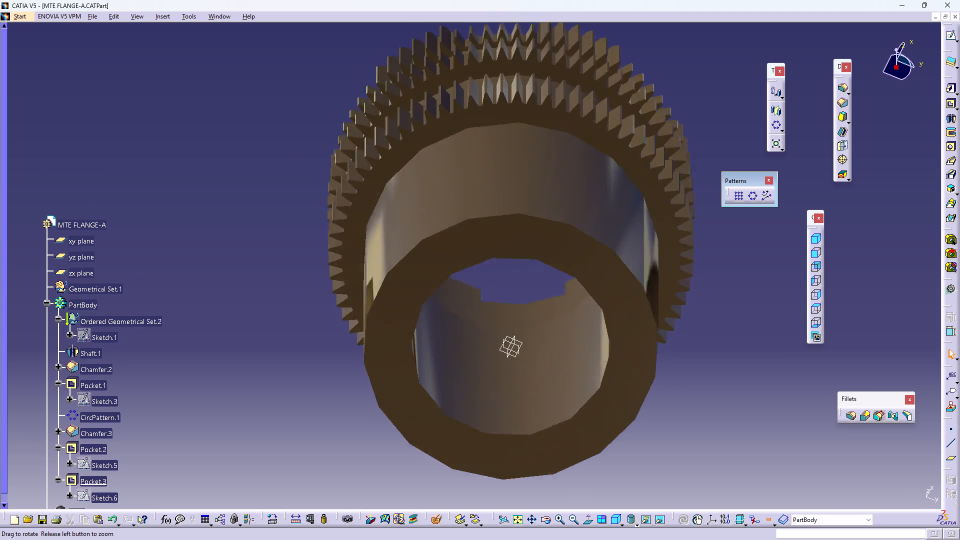
pyautogui.moveTo(722, 298); pyautogui.dragTo(569, 453, button='right')
pyautogui.moveTo(722, 298); pyautogui.dragTo(569, 451, button='middle')
pyautogui.moveTo(546, 178); pyautogui.dragTo(508, 438, button='middle')
pyautogui.moveTo(546, 178); pyautogui.dragTo(506, 443, button='right')
pyautogui.moveTo(633, 162); pyautogui.dragTo(560, 139, button='middle')
pyautogui.moveTo(610, 151); pyautogui.dragTo(560, 139, button='right')
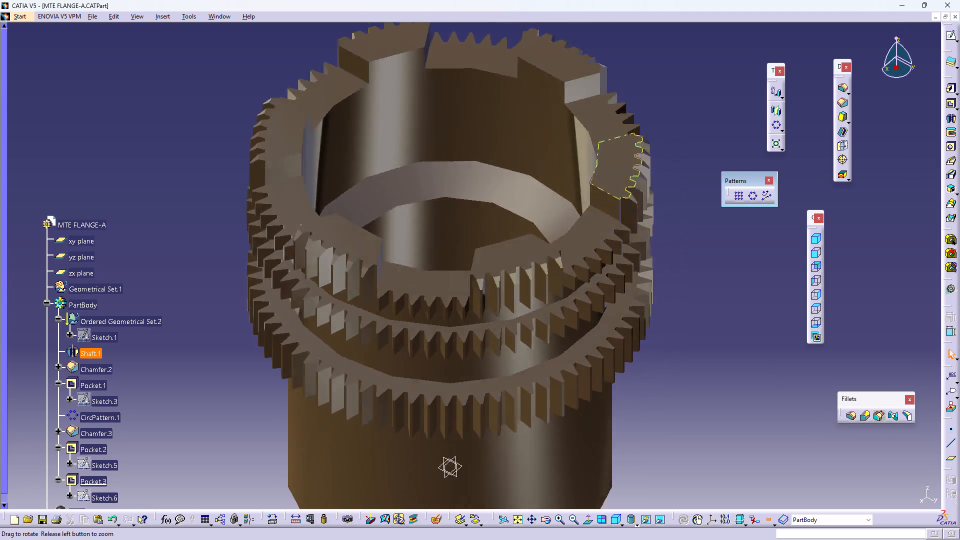
pyautogui.moveTo(560, 139); pyautogui.dragTo(409, 19, button='right')
pyautogui.moveTo(560, 139); pyautogui.dragTo(430, 105, button='middle')
pyautogui.rightClick(409, 19)
pyautogui.moveTo(617, 337); pyautogui.dragTo(711, 115, button='middle')
pyautogui.moveTo(628, 321); pyautogui.dragTo(711, 115, button='right')
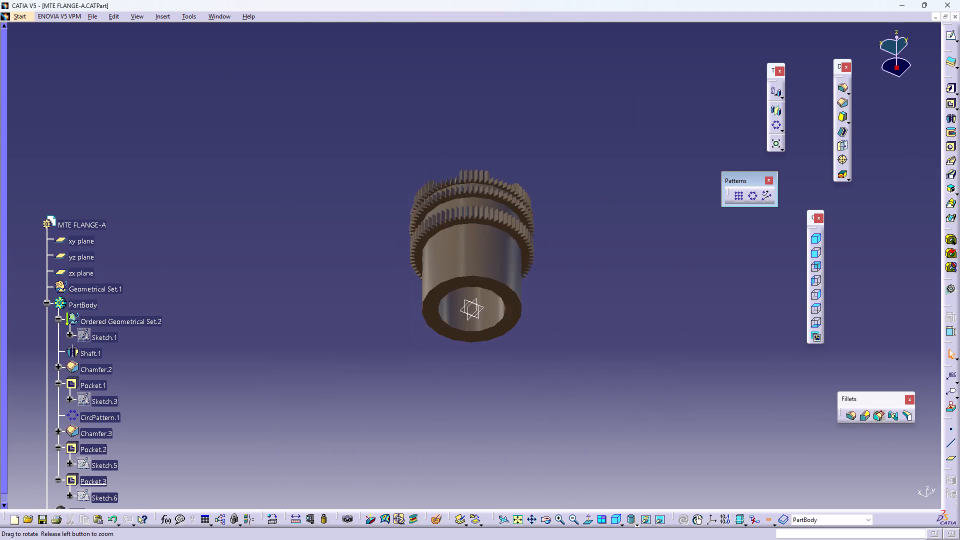
pyautogui.moveTo(711, 115); pyautogui.dragTo(718, 85, button='right')
pyautogui.moveTo(711, 115); pyautogui.dragTo(718, 87, button='middle')
pyautogui.moveTo(332, 353); pyautogui.dragTo(498, 142, button='middle')
pyautogui.moveTo(332, 353); pyautogui.dragTo(498, 142, button='right')
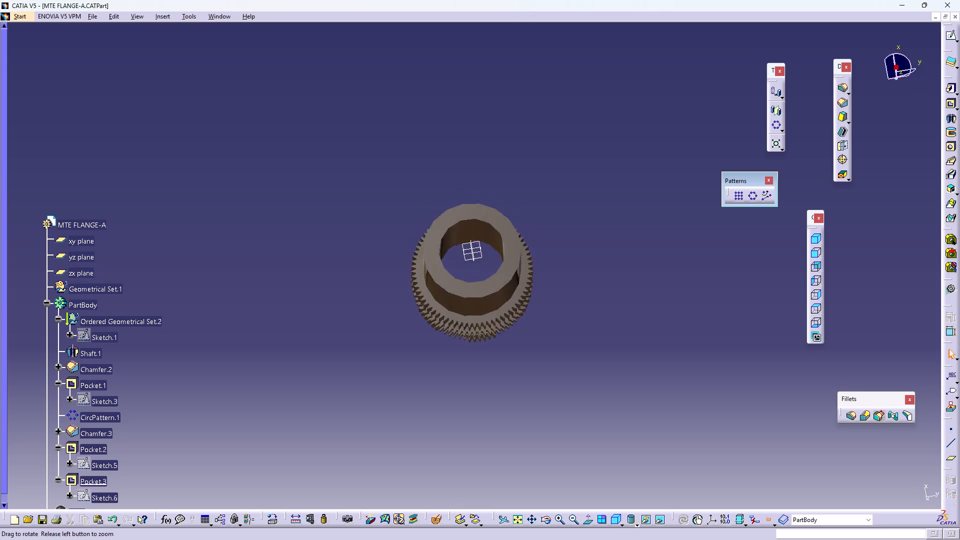
pyautogui.moveTo(498, 142); pyautogui.dragTo(492, 215, button='middle')
pyautogui.moveTo(498, 142); pyautogui.dragTo(492, 215, button='right')
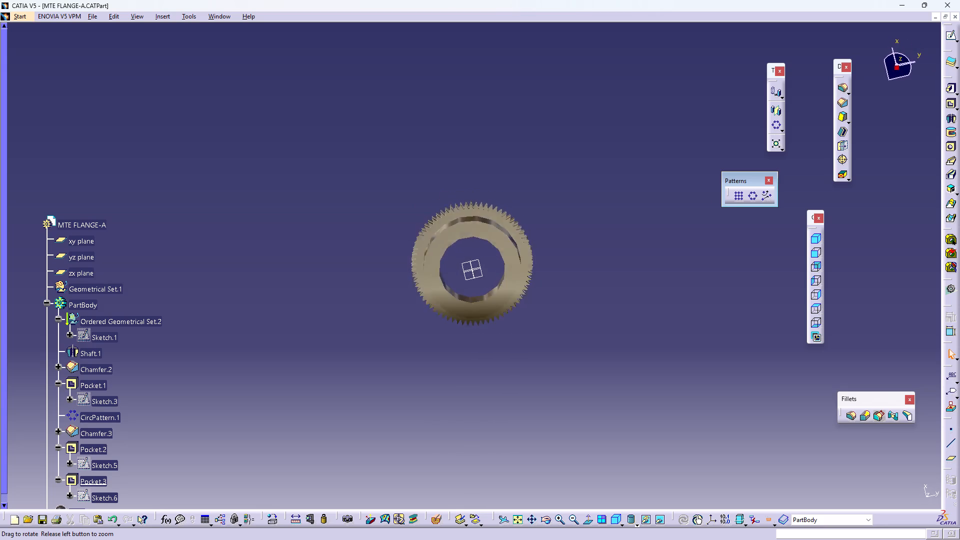
pyautogui.moveTo(492, 215); pyautogui.dragTo(469, 263, button='middle')
pyautogui.moveTo(492, 215); pyautogui.dragTo(469, 263, button='right')
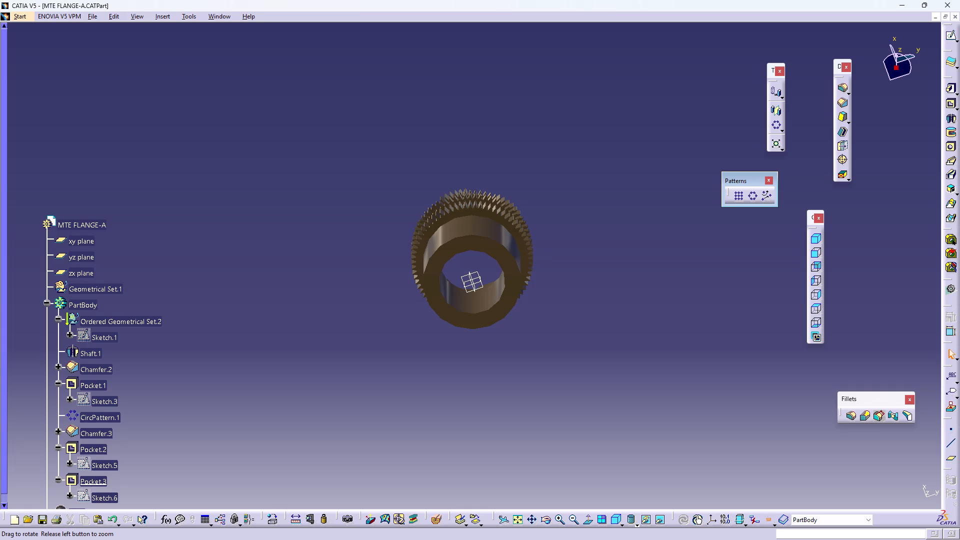
# Examine the toothed collars and the plain cylindrical end up close from the side and from the opposite orientation.
pyautogui.doubleClick(594, 184)
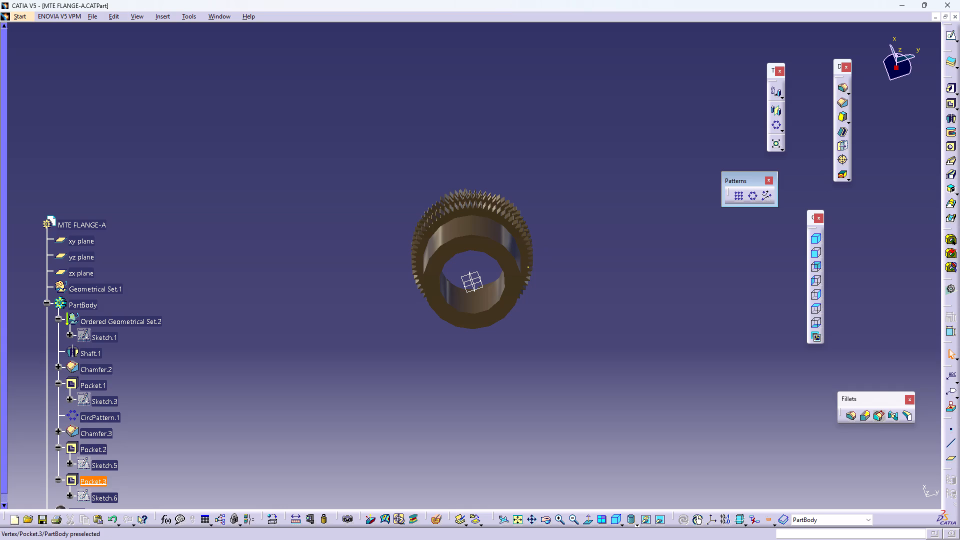
pyautogui.moveTo(529, 268); pyautogui.dragTo(535, 221, button='middle')
pyautogui.rightClick(529, 268)
pyautogui.moveTo(480, 168); pyautogui.dragTo(493, 435, button='middle')
pyautogui.moveTo(480, 168); pyautogui.dragTo(492, 435, button='right')
pyautogui.moveTo(507, 424); pyautogui.dragTo(549, 302, button='middle')
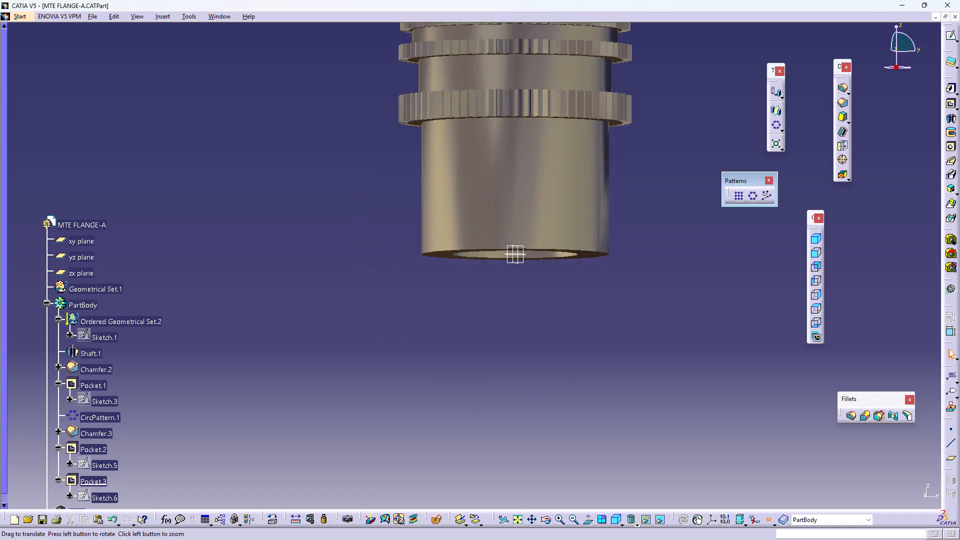
pyautogui.moveTo(549, 302); pyautogui.dragTo(612, 104, button='middle')
pyautogui.moveTo(552, 287); pyautogui.dragTo(611, 105, button='right')
pyautogui.moveTo(564, 381); pyautogui.dragTo(567, 150, button='middle')
pyautogui.moveTo(566, 381); pyautogui.dragTo(563, 101, button='right')
pyautogui.moveTo(541, 388); pyautogui.dragTo(545, 231, button='middle')
pyautogui.moveTo(529, 135); pyautogui.dragTo(538, 125, button='right')
pyautogui.moveTo(529, 348); pyautogui.dragTo(537, 248, button='middle')
pyautogui.rightClick(530, 348)
pyautogui.moveTo(544, 223); pyautogui.dragTo(545, 343, button='middle')
pyautogui.rightClick(536, 406)
pyautogui.moveTo(547, 423); pyautogui.dragTo(541, 197, button='middle')
pyautogui.moveTo(548, 423); pyautogui.dragTo(541, 197, button='right')
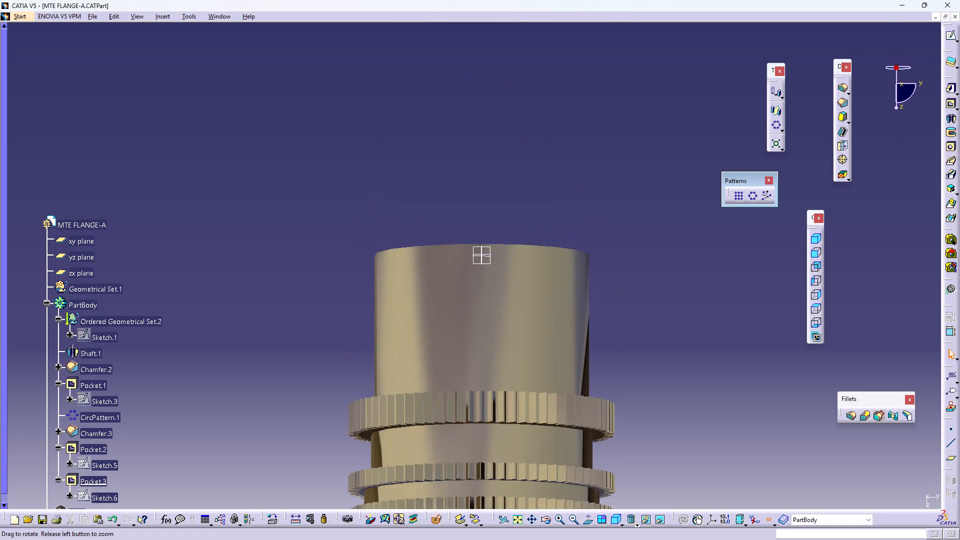
pyautogui.moveTo(541, 197); pyautogui.dragTo(573, 97, button='middle')
pyautogui.moveTo(541, 197); pyautogui.dragTo(573, 97, button='right')
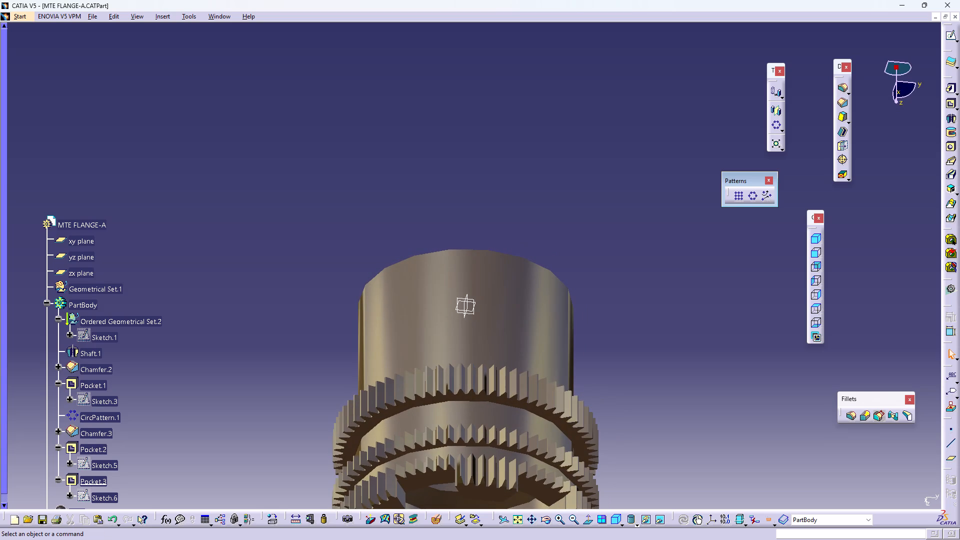
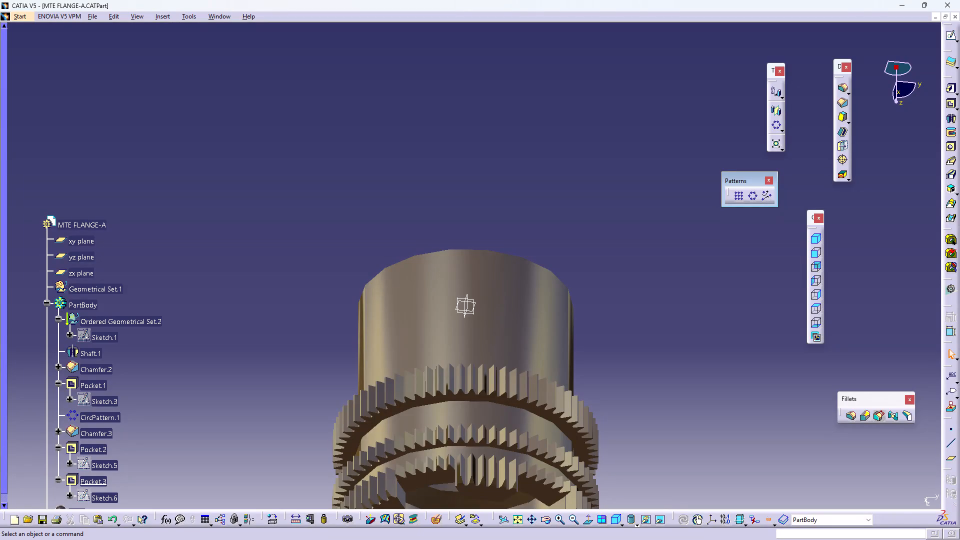
# Examine the three toothed collars, the notched end and the plain cylindrical section of the flange at an oblique angle and from the side.
pyautogui.tripleClick(529, 187)
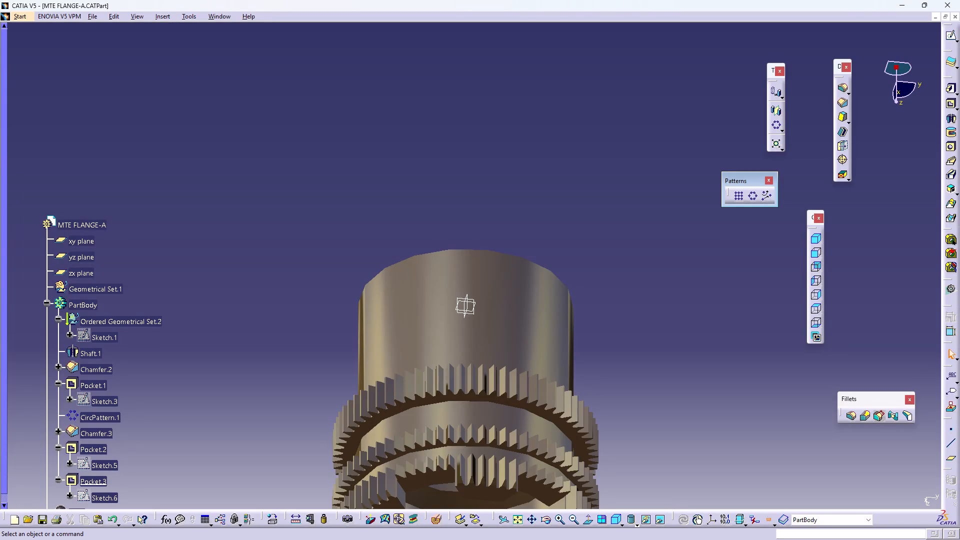
pyautogui.moveTo(530, 187); pyautogui.dragTo(528, 156, button='middle')
pyautogui.rightClick(530, 187)
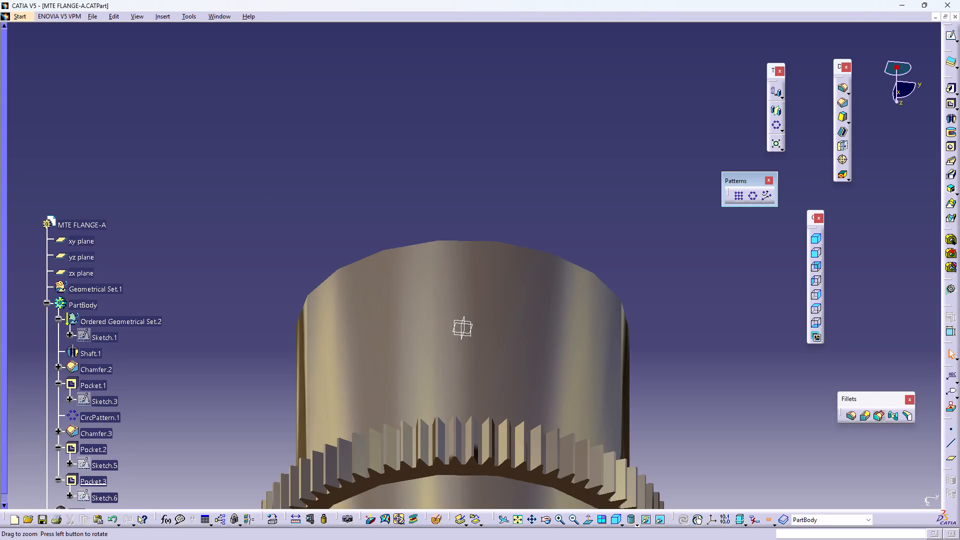
pyautogui.moveTo(528, 156); pyautogui.dragTo(528, 155, button='middle')
pyautogui.moveTo(529, 174); pyautogui.dragTo(525, 209, button='middle')
pyautogui.rightClick(528, 192)
pyautogui.moveTo(523, 205); pyautogui.dragTo(546, 109, button='middle')
pyautogui.rightClick(550, 73)
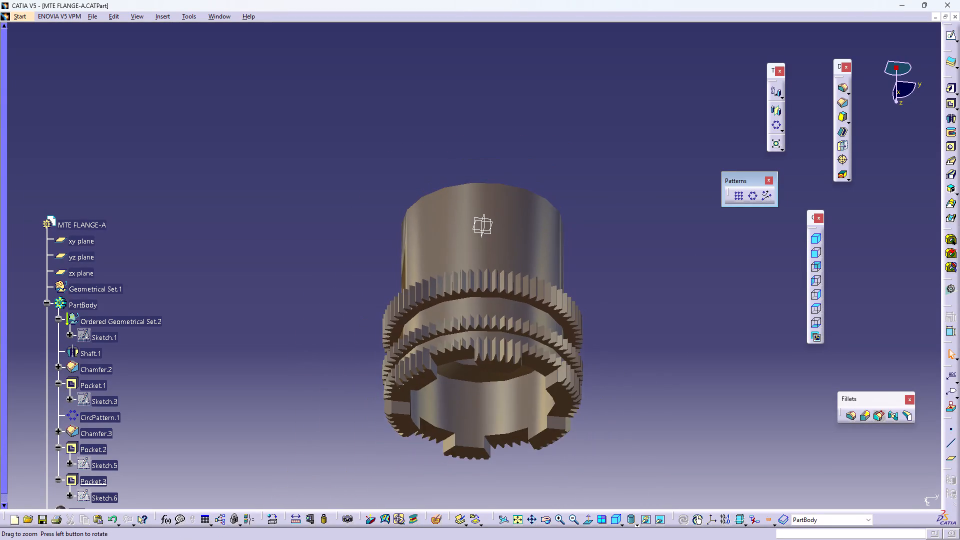
pyautogui.moveTo(546, 109); pyautogui.dragTo(545, 109, button='middle')
pyautogui.moveTo(551, 83); pyautogui.dragTo(685, 196, button='middle')
pyautogui.moveTo(552, 86); pyautogui.dragTo(685, 196, button='right')
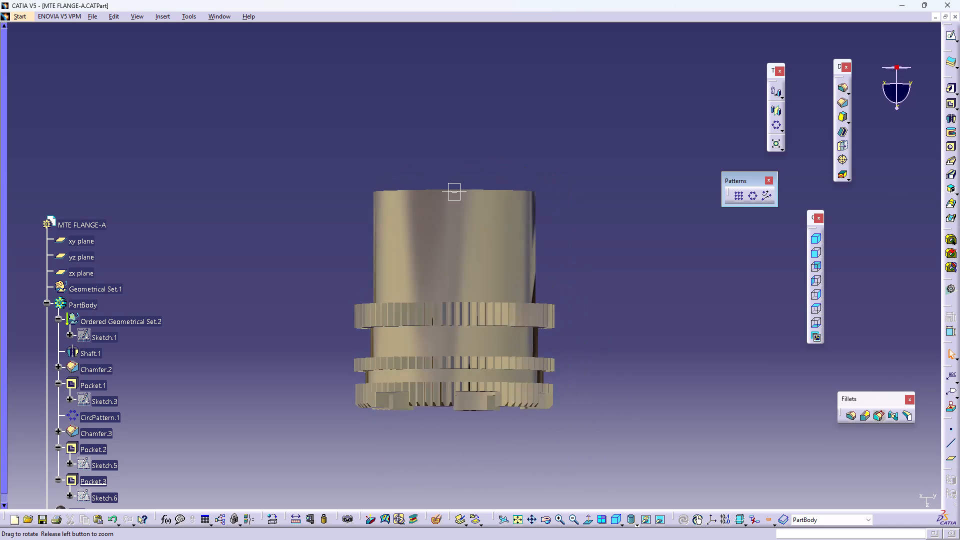
pyautogui.moveTo(685, 196); pyautogui.dragTo(684, 186, button='right')
pyautogui.moveTo(685, 196); pyautogui.dragTo(684, 186, button='middle')
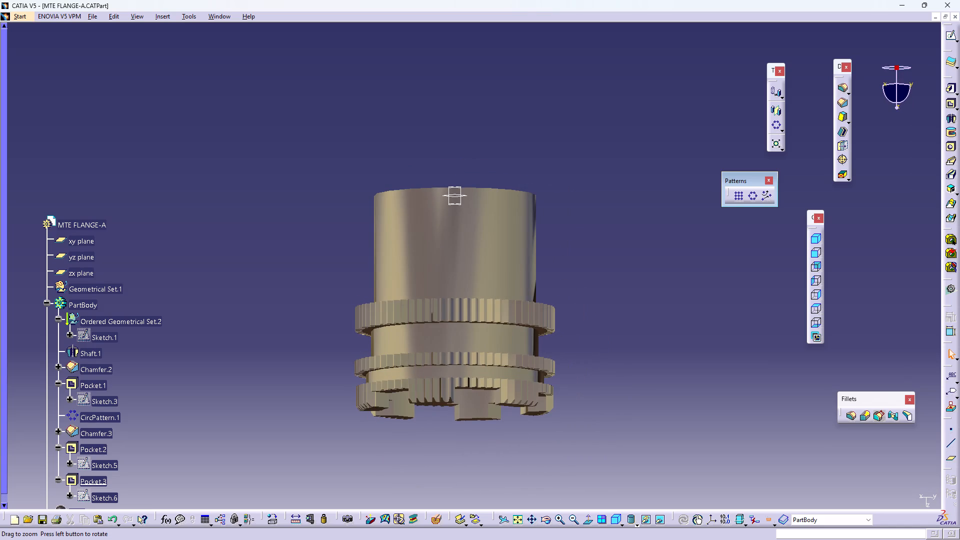
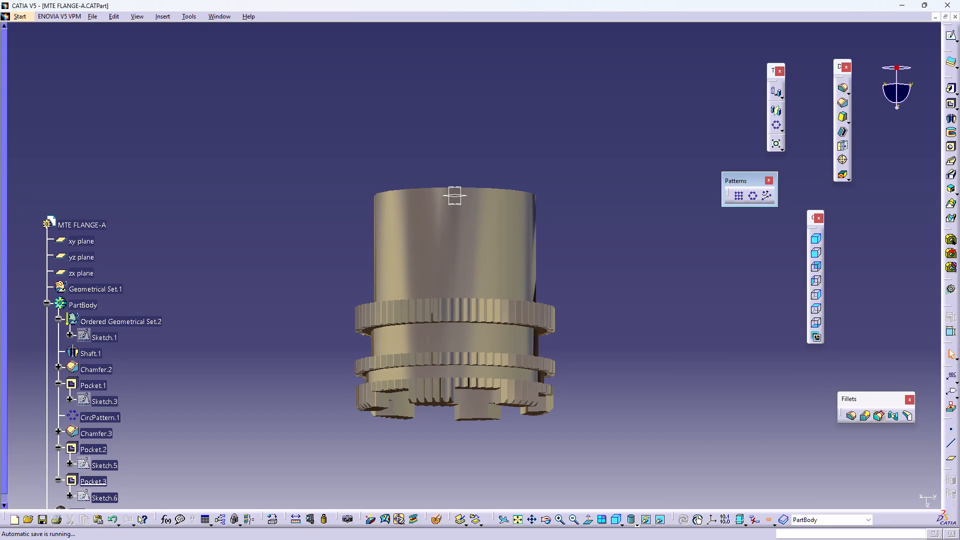
# Examine the plain cylindrical end of the flange square-on from the side and close up.
pyautogui.tripleClick(706, 320)
pyautogui.tripleClick(706, 320)
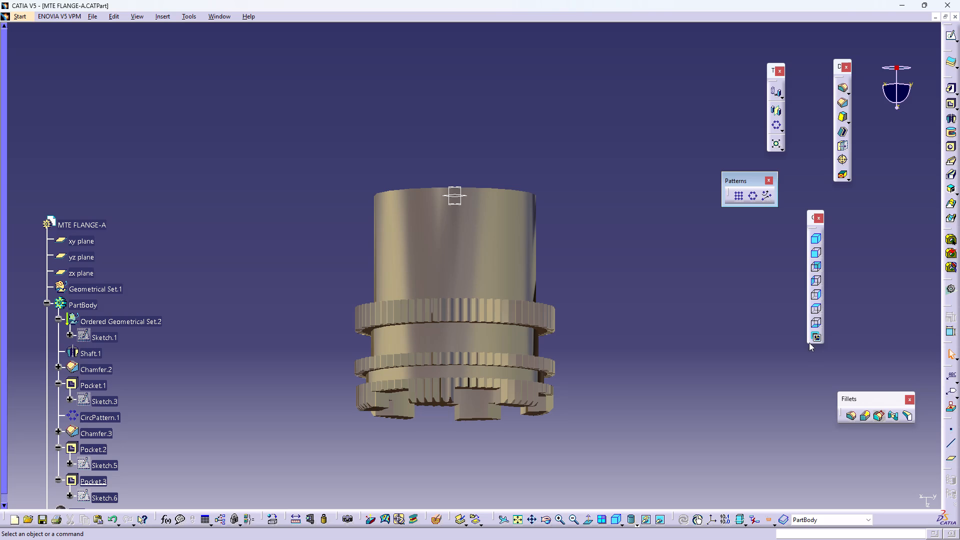
pyautogui.click(817, 255)
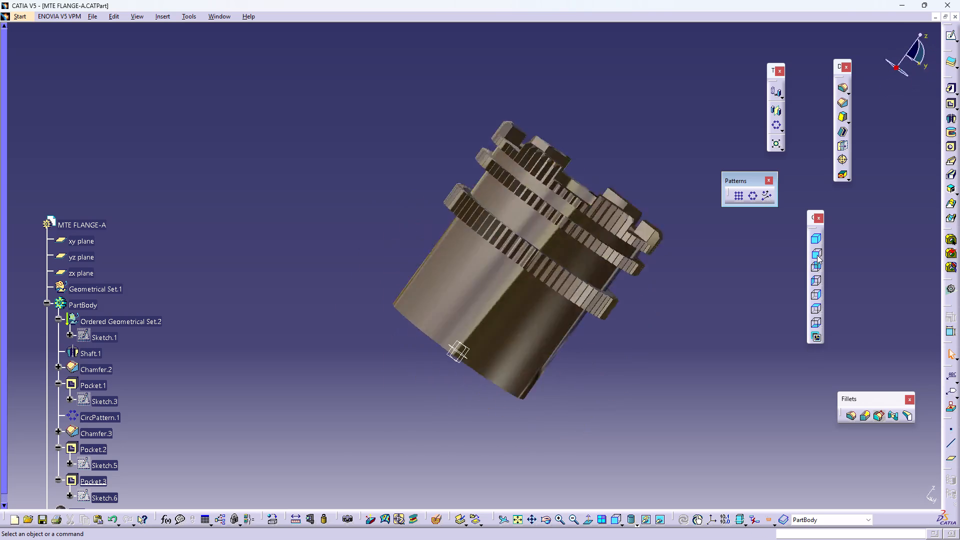
pyautogui.moveTo(642, 426); pyautogui.dragTo(640, 360, button='middle')
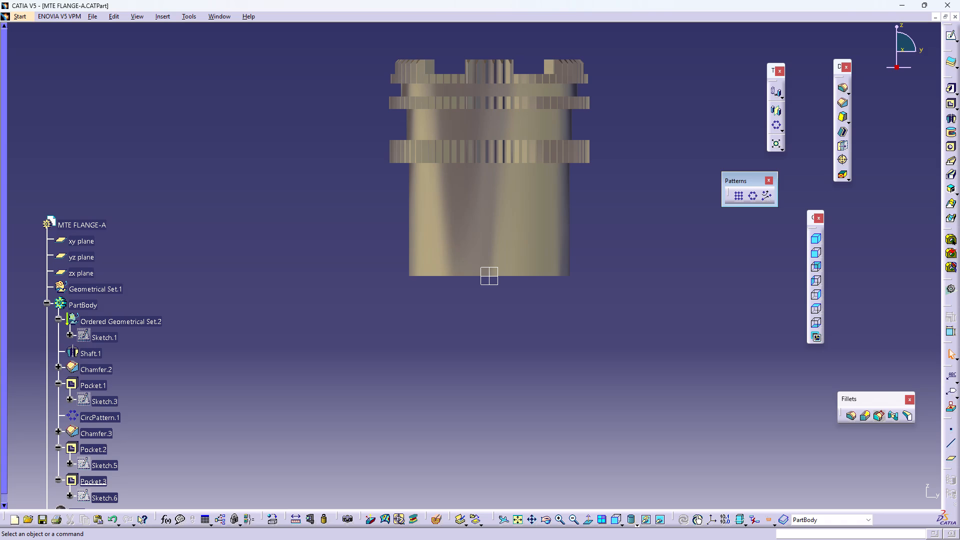
pyautogui.moveTo(570, 331); pyautogui.dragTo(588, 293, button='middle')
pyautogui.rightClick(588, 293)
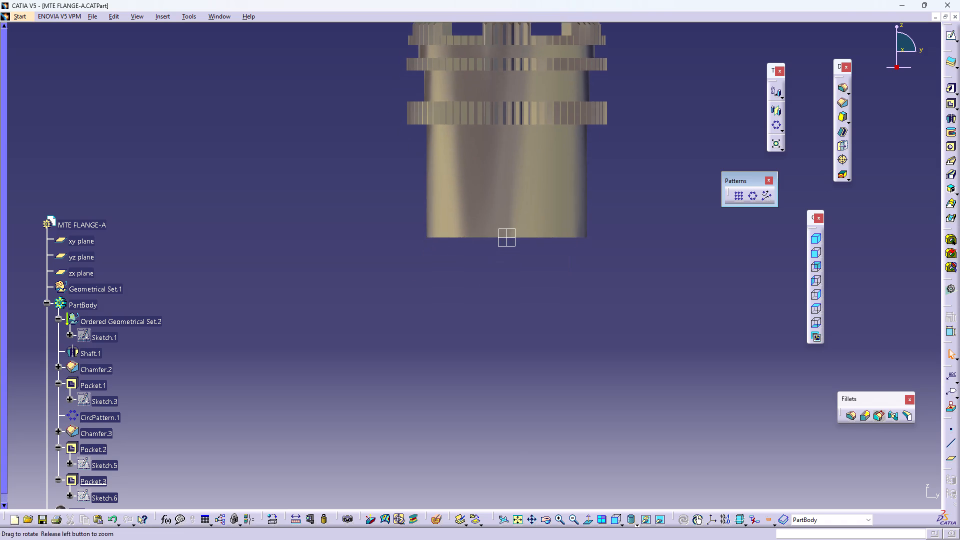
pyautogui.moveTo(588, 293); pyautogui.dragTo(592, 233, button='middle')
pyautogui.moveTo(616, 243); pyautogui.dragTo(533, 316, button='middle')
pyautogui.tripleClick(600, 323)
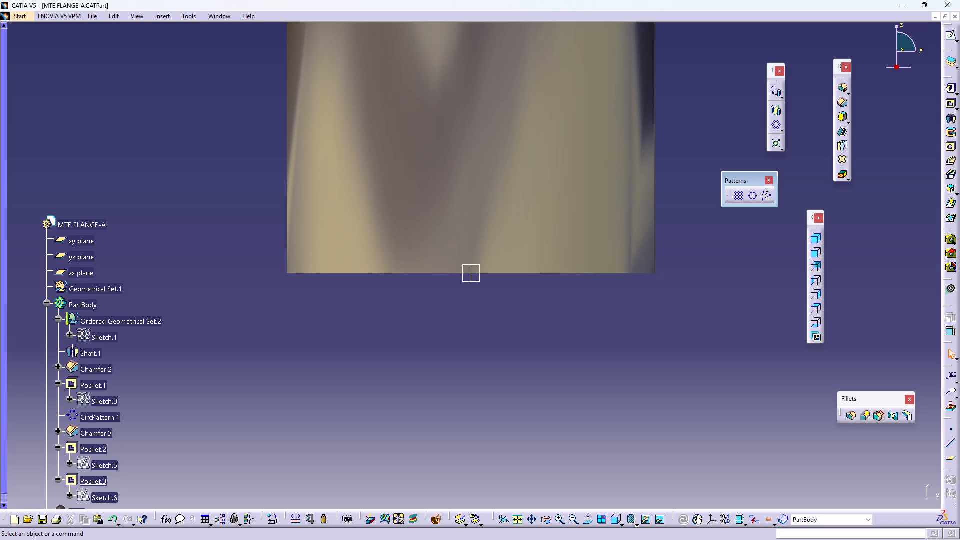
pyautogui.click(600, 323)
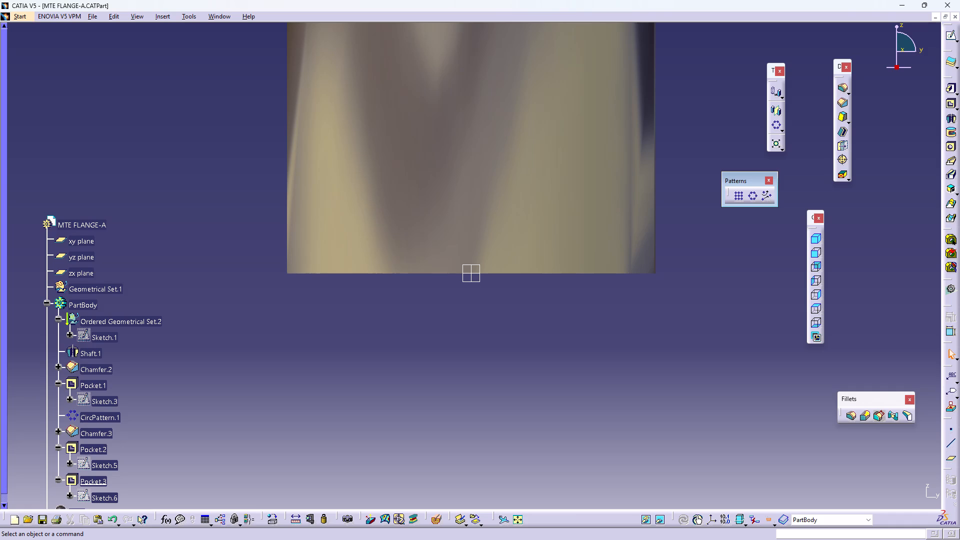
pyautogui.click(603, 326)
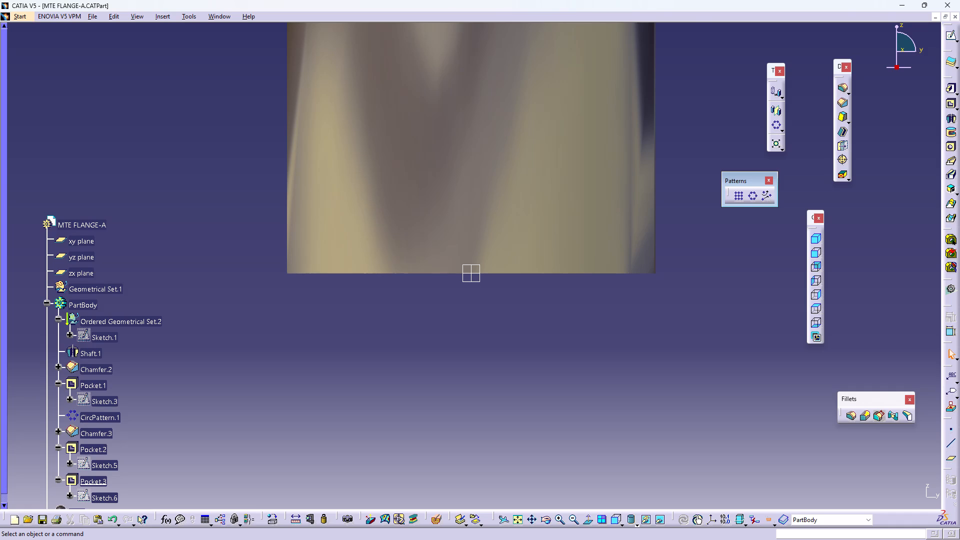
pyautogui.moveTo(603, 326); pyautogui.dragTo(589, 391, button='middle')
pyautogui.doubleClick(691, 321)
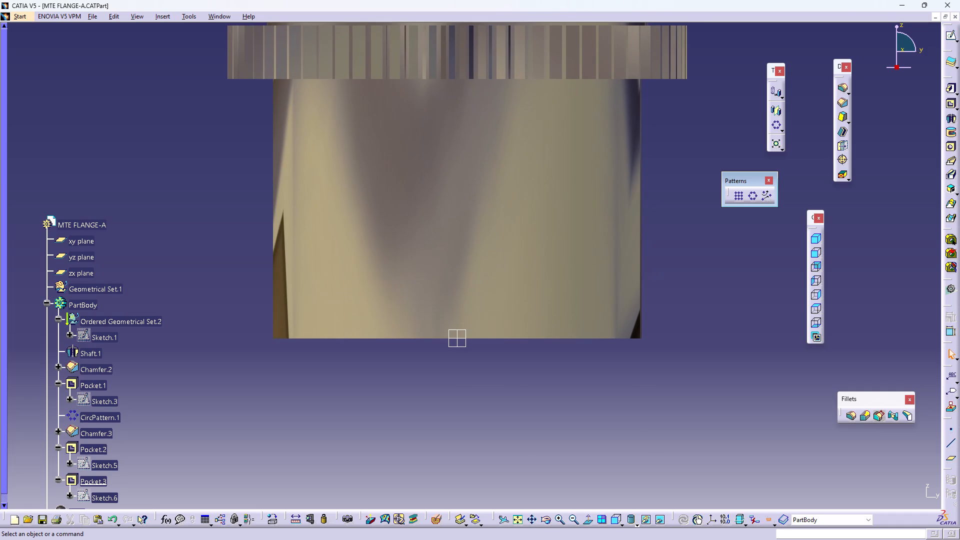
# Create an on-curve point on the outer circular edge of the plain end face, about 17.2 mm along the curve from its extremum.
pyautogui.click(952, 428)
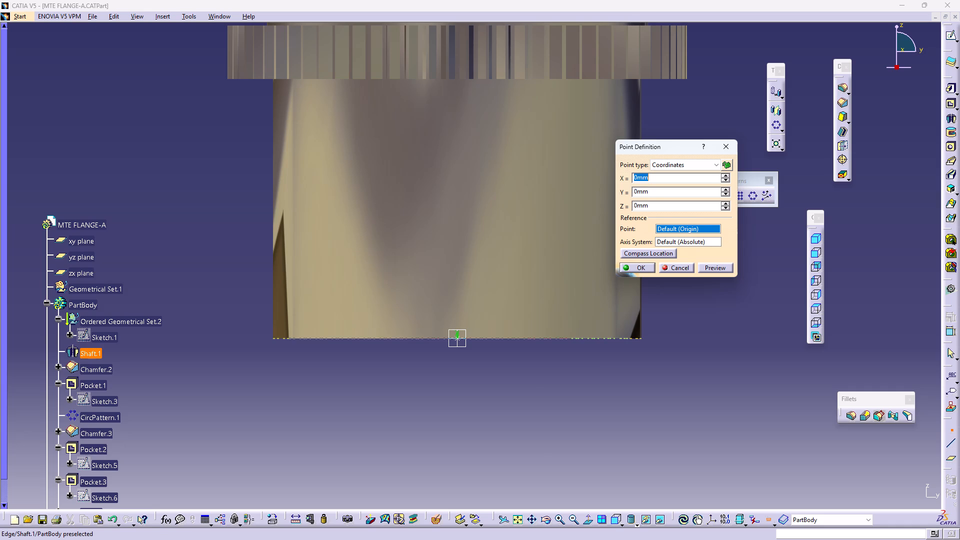
pyautogui.click(642, 337)
pyautogui.moveTo(672, 373); pyautogui.dragTo(549, 374, button='middle')
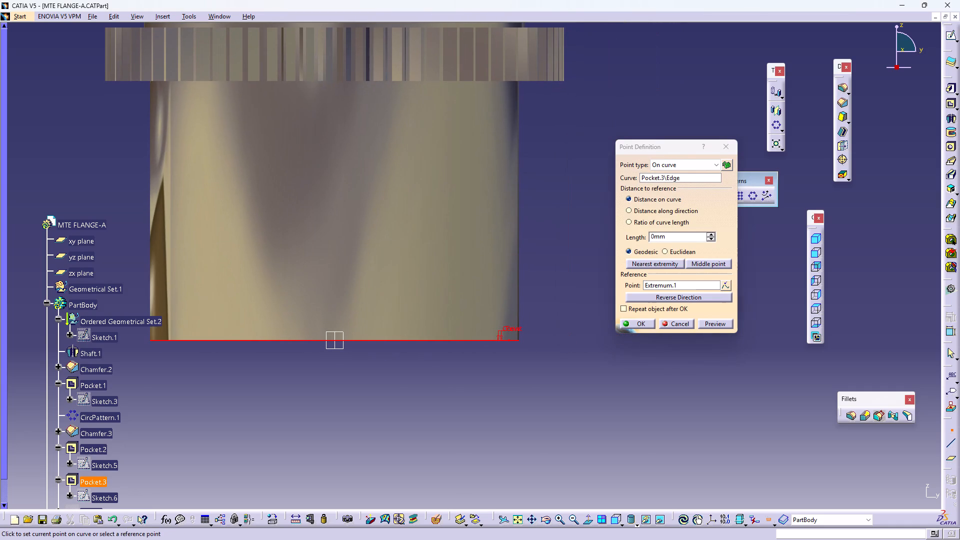
pyautogui.moveTo(513, 403); pyautogui.dragTo(507, 196, button='middle')
pyautogui.moveTo(512, 403); pyautogui.dragTo(507, 196, button='right')
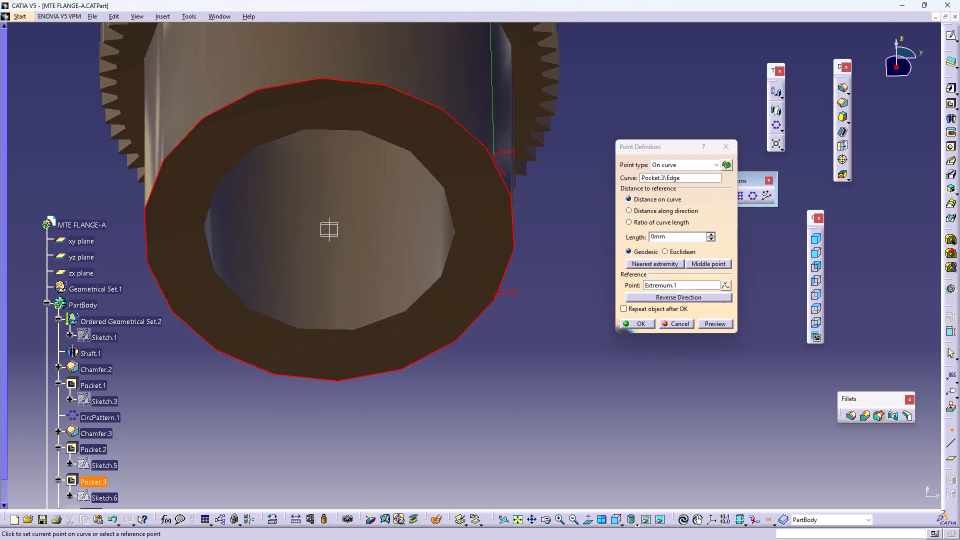
pyautogui.moveTo(507, 196); pyautogui.dragTo(513, 169, button='right')
pyautogui.moveTo(507, 196); pyautogui.dragTo(513, 169, button='middle')
pyautogui.moveTo(553, 338); pyautogui.dragTo(553, 339, button='middle')
pyautogui.moveTo(553, 338); pyautogui.dragTo(571, 202, button='right')
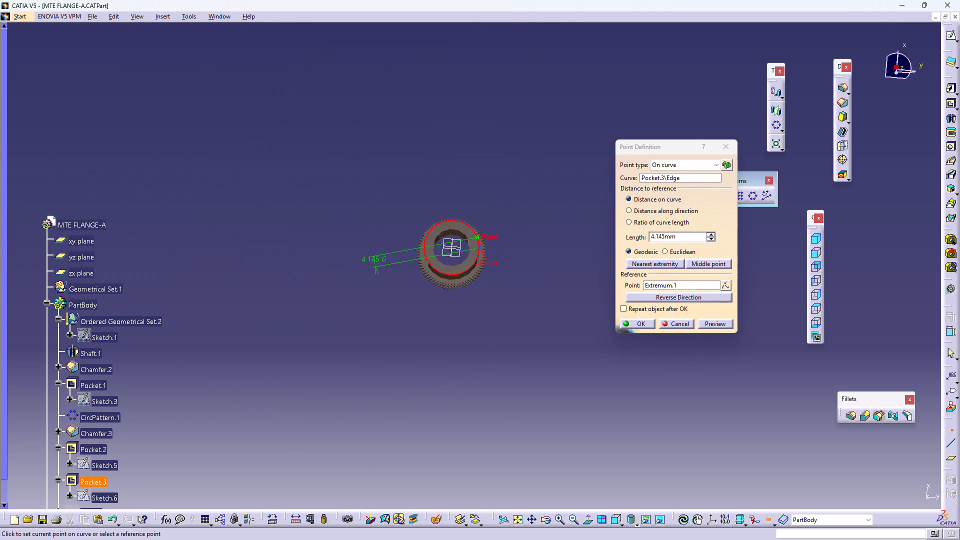
pyautogui.moveTo(553, 339); pyautogui.dragTo(576, 200, button='middle')
pyautogui.moveTo(576, 201); pyautogui.dragTo(561, 285, button='middle')
pyautogui.moveTo(562, 209); pyautogui.dragTo(554, 264, button='middle')
pyautogui.moveTo(564, 212); pyautogui.dragTo(554, 264, button='right')
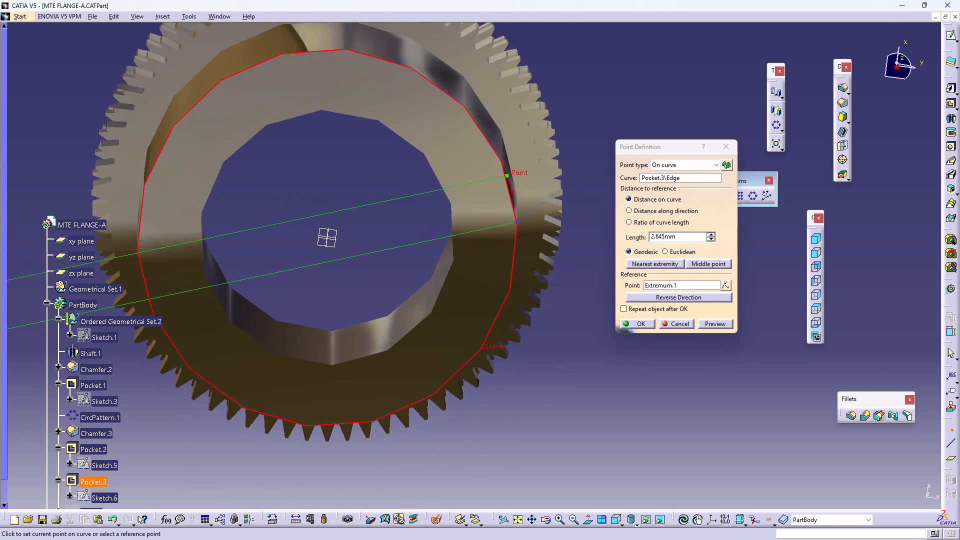
pyautogui.moveTo(554, 264); pyautogui.dragTo(567, 340, button='middle')
pyautogui.moveTo(554, 264); pyautogui.dragTo(566, 340, button='right')
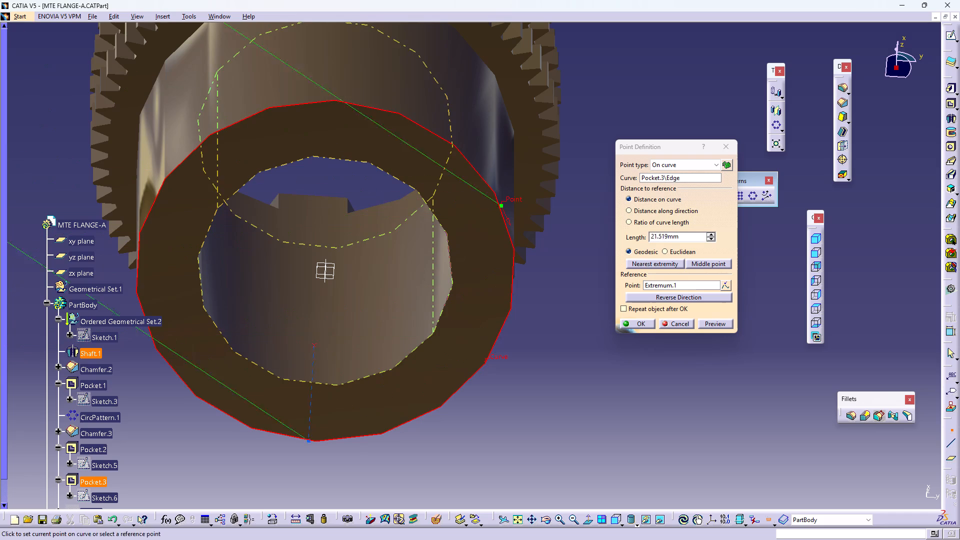
pyautogui.click(147, 303)
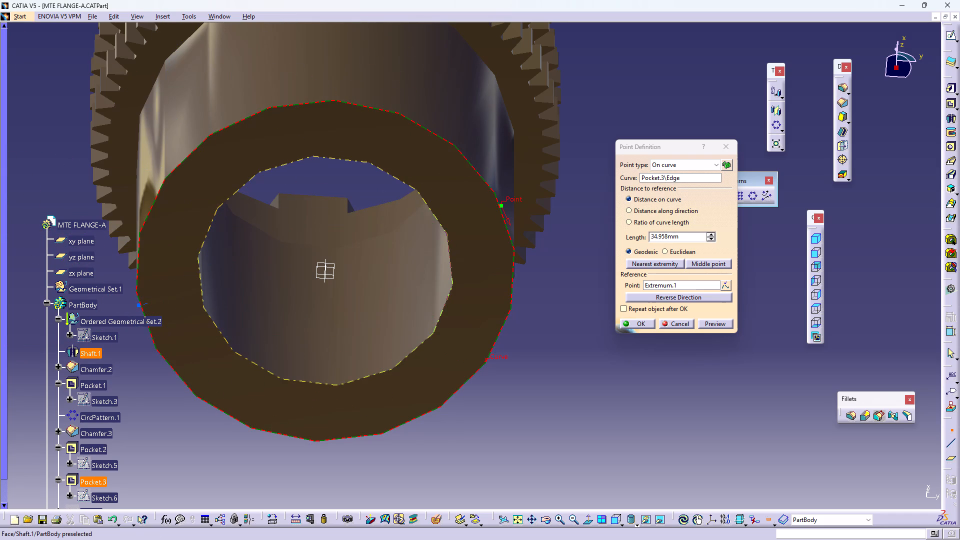
pyautogui.click(366, 302)
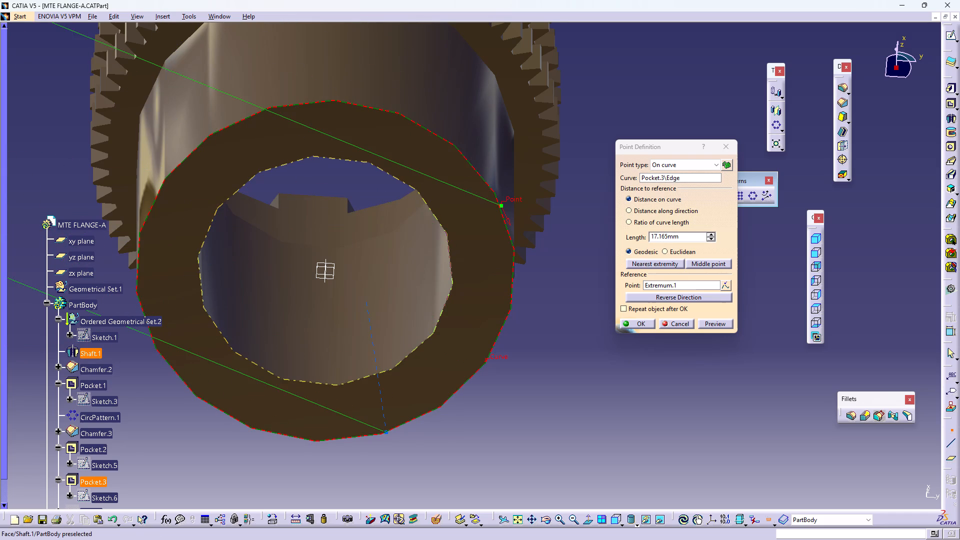
pyautogui.click(637, 327)
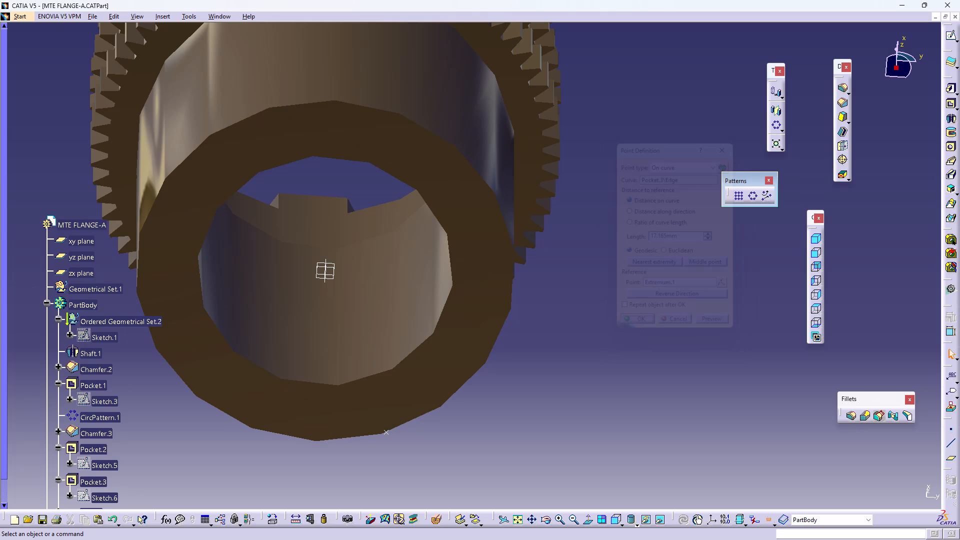
# Examine the new point on the plain end's outer edge from the side and from below.
pyautogui.moveTo(495, 364); pyautogui.dragTo(482, 408, button='middle')
pyautogui.moveTo(527, 238); pyautogui.dragTo(482, 408, button='right')
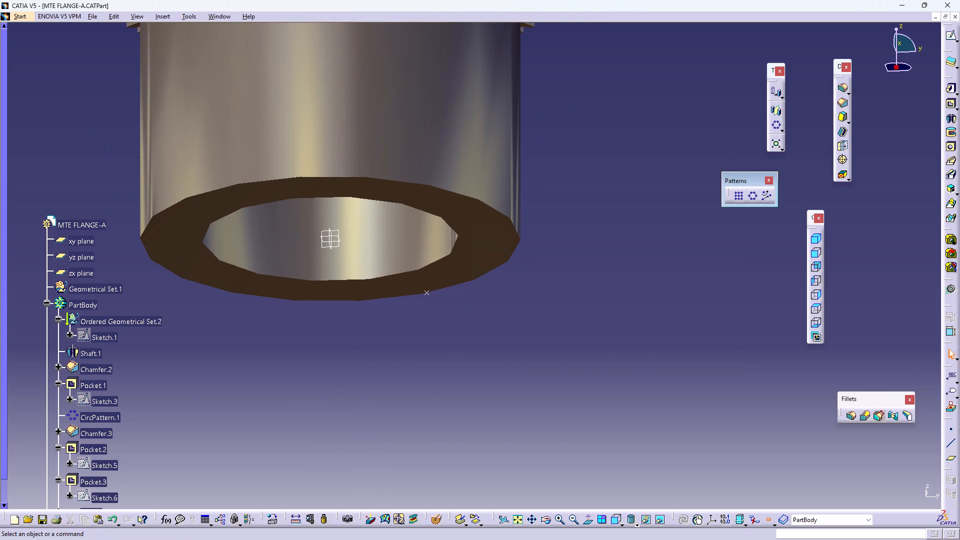
pyautogui.click(818, 249)
pyautogui.doubleClick(683, 302)
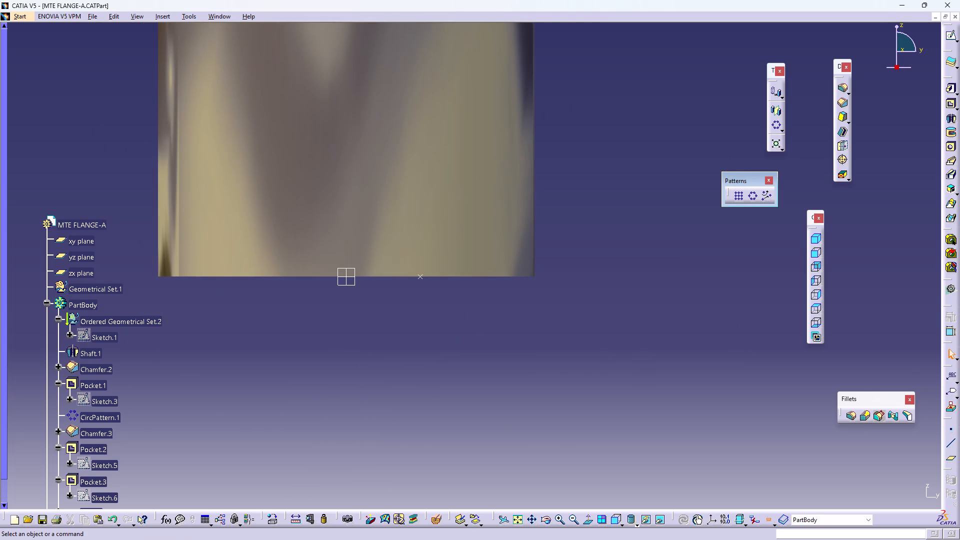
pyautogui.tripleClick(685, 302)
pyautogui.tripleClick(685, 302)
pyautogui.moveTo(564, 374); pyautogui.dragTo(570, 157, button='middle')
pyautogui.moveTo(564, 374); pyautogui.dragTo(570, 157, button='right')
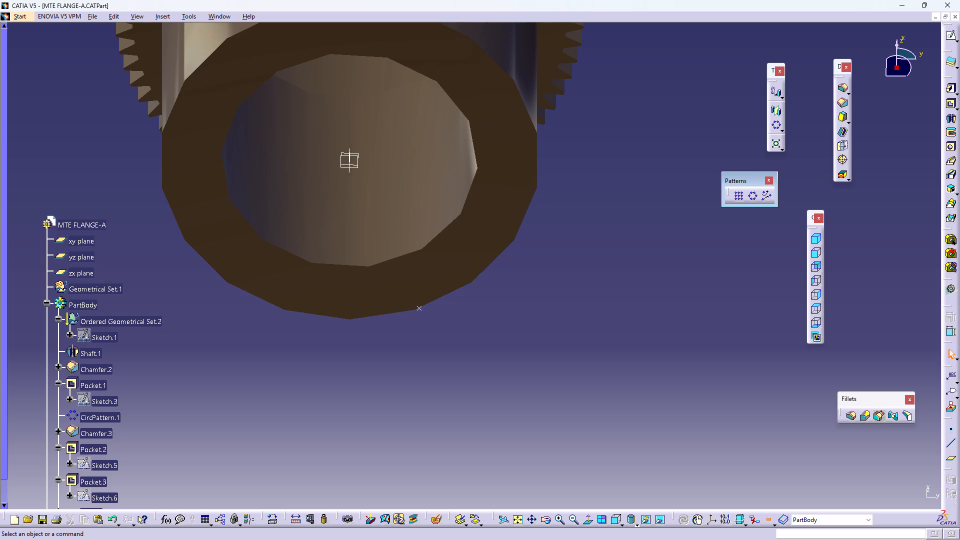
pyautogui.click(528, 332)
pyautogui.moveTo(504, 323); pyautogui.dragTo(506, 217, button='middle')
pyautogui.moveTo(503, 314); pyautogui.dragTo(506, 217, button='right')
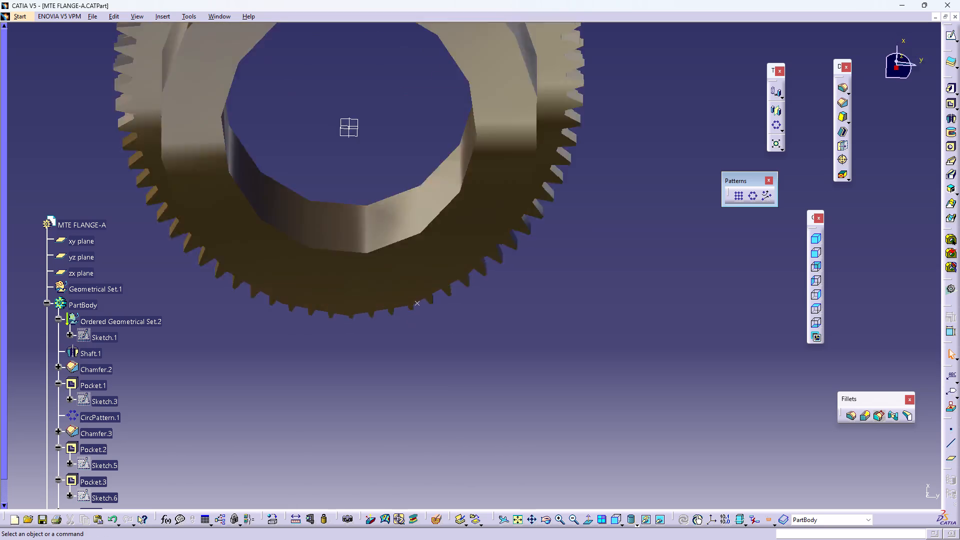
pyautogui.moveTo(506, 217); pyautogui.dragTo(516, 118, button='right')
pyautogui.moveTo(506, 217); pyautogui.dragTo(517, 115, button='middle')
pyautogui.moveTo(512, 282); pyautogui.dragTo(536, 190, button='middle')
pyautogui.rightClick(513, 283)
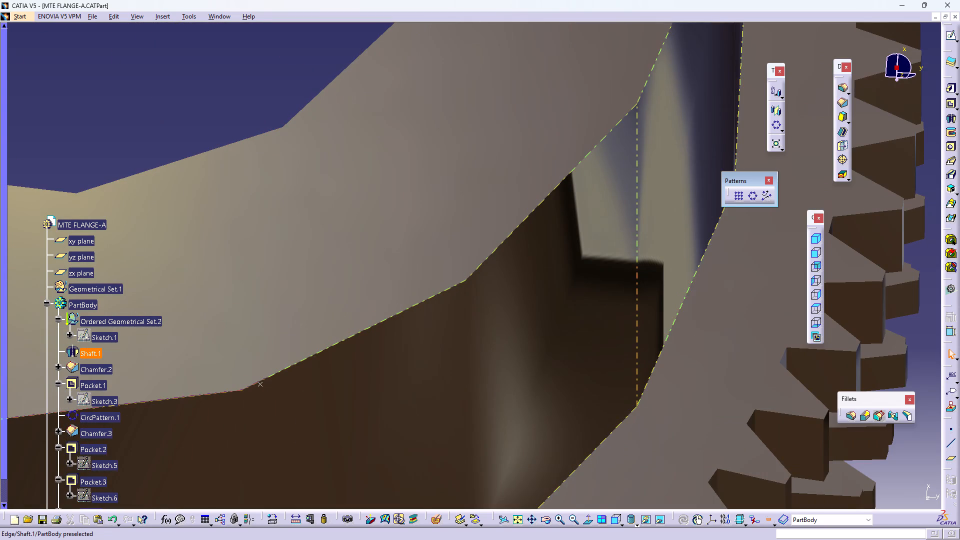
# Select the new edge point and examine its position on the flange's plain end from all around.
pyautogui.moveTo(261, 384); pyautogui.dragTo(261, 355)
pyautogui.moveTo(335, 260); pyautogui.dragTo(357, 323, button='middle')
pyautogui.rightClick(335, 260)
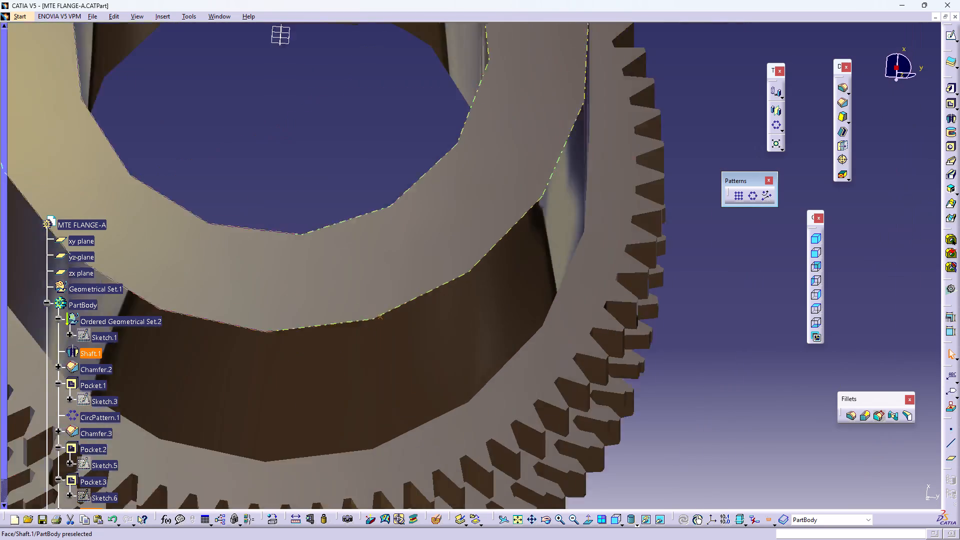
pyautogui.moveTo(357, 323); pyautogui.dragTo(384, 429, button='middle')
pyautogui.moveTo(584, 106); pyautogui.dragTo(442, 364, button='middle')
pyautogui.moveTo(583, 112); pyautogui.dragTo(442, 364, button='right')
pyautogui.moveTo(616, 134); pyautogui.dragTo(454, 248, button='middle')
pyautogui.moveTo(571, 170); pyautogui.dragTo(454, 248, button='right')
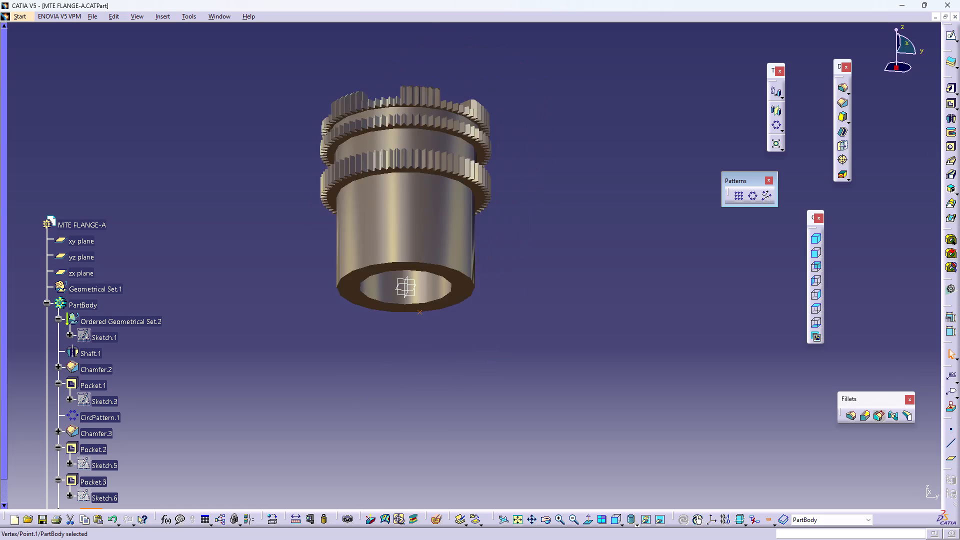
pyautogui.moveTo(454, 248); pyautogui.dragTo(254, 280, button='right')
pyautogui.moveTo(454, 248); pyautogui.dragTo(254, 280, button='middle')
pyautogui.moveTo(531, 245); pyautogui.dragTo(267, 300, button='middle')
pyautogui.moveTo(522, 252); pyautogui.dragTo(267, 301, button='right')
pyautogui.moveTo(555, 241); pyautogui.dragTo(335, 287, button='middle')
pyautogui.moveTo(544, 246); pyautogui.dragTo(334, 288, button='right')
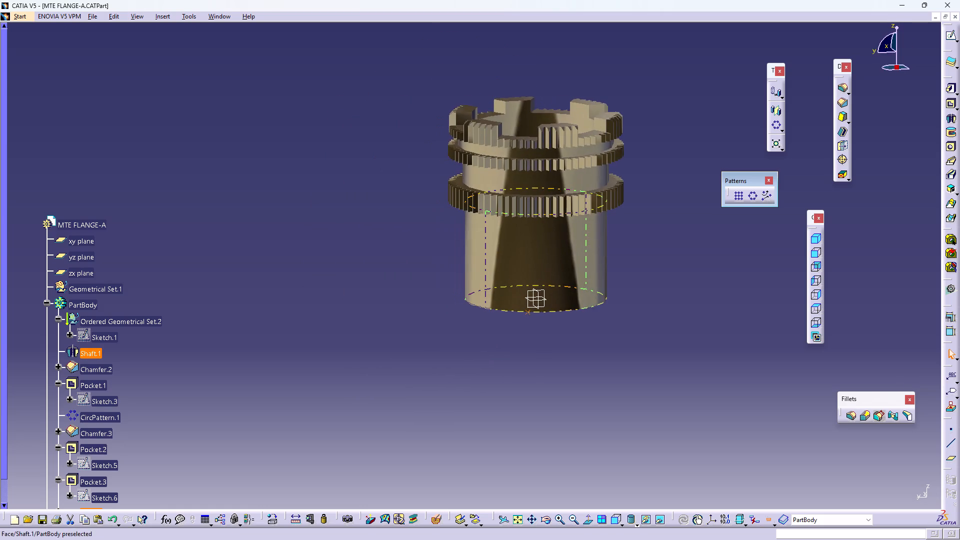
pyautogui.moveTo(508, 274); pyautogui.dragTo(767, 261, button='middle')
pyautogui.moveTo(510, 276); pyautogui.dragTo(767, 261, button='right')
pyautogui.moveTo(578, 267); pyautogui.dragTo(674, 286, button='middle')
pyautogui.moveTo(579, 268); pyautogui.dragTo(674, 286, button='right')
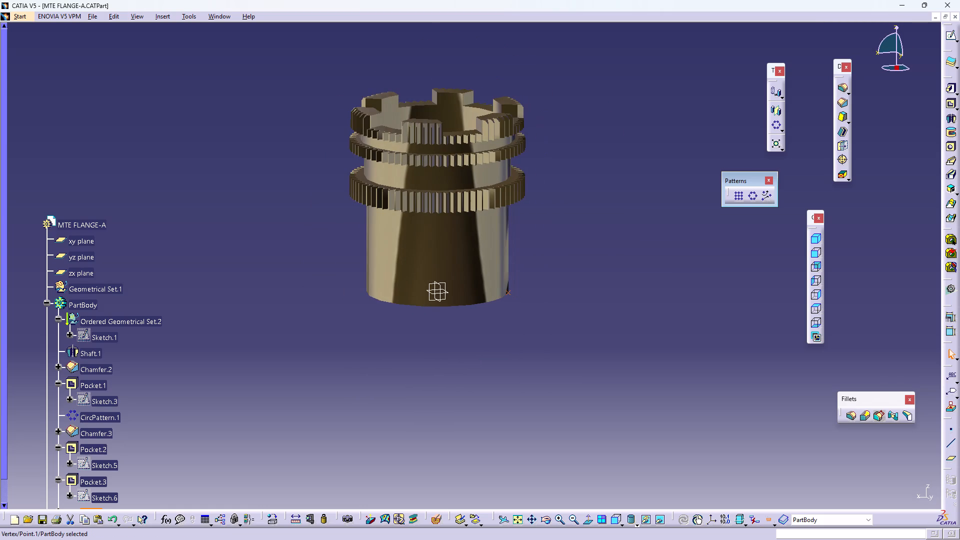
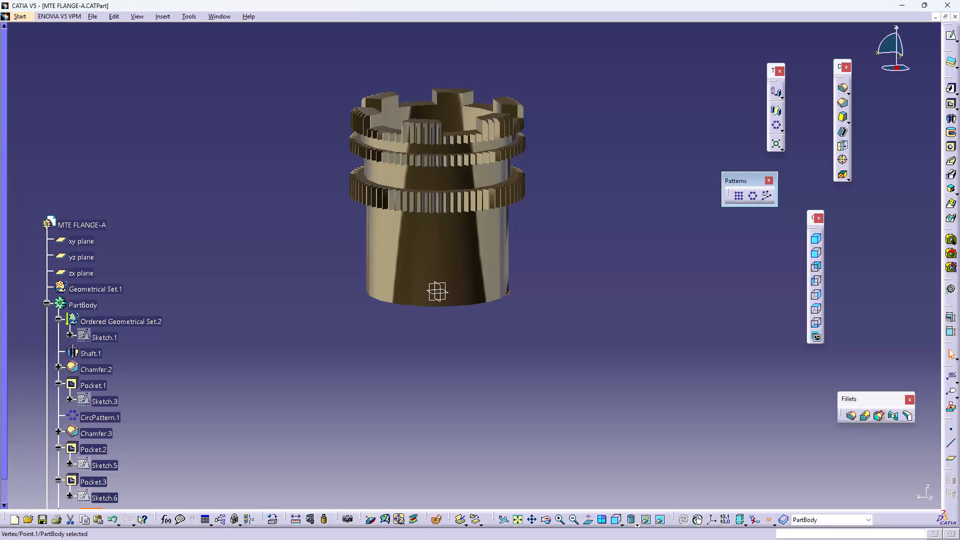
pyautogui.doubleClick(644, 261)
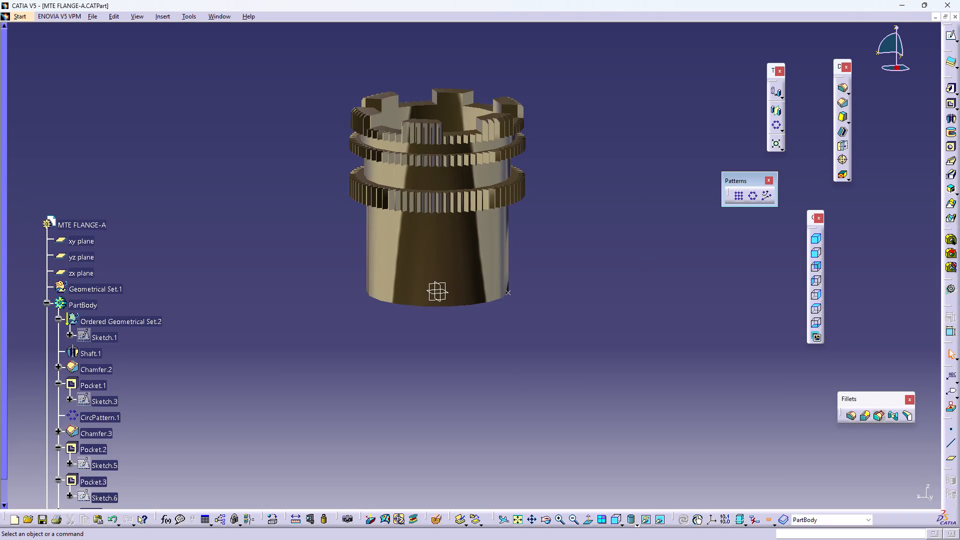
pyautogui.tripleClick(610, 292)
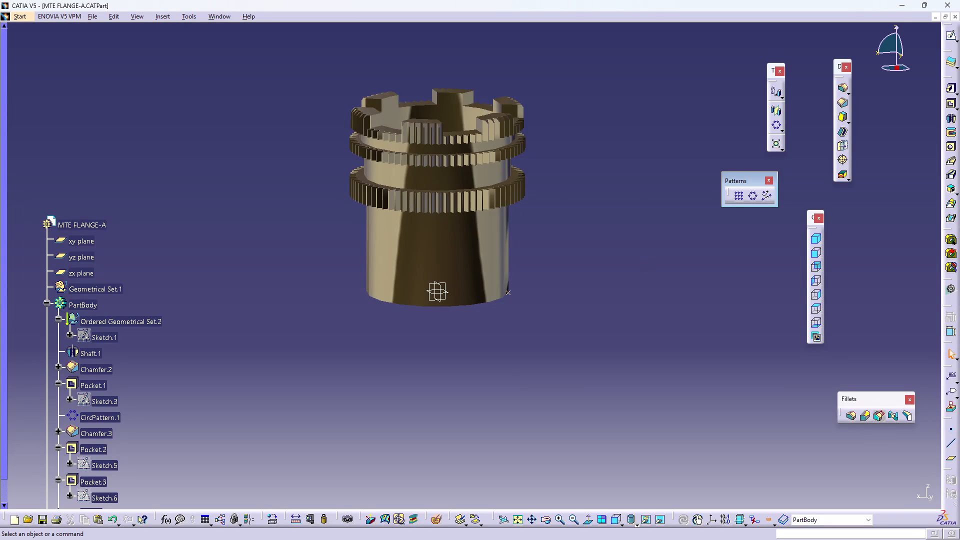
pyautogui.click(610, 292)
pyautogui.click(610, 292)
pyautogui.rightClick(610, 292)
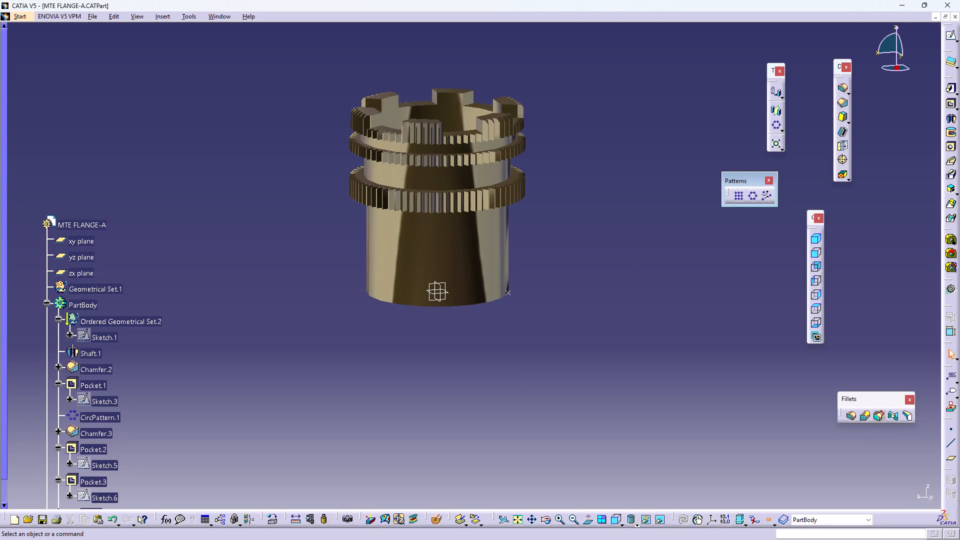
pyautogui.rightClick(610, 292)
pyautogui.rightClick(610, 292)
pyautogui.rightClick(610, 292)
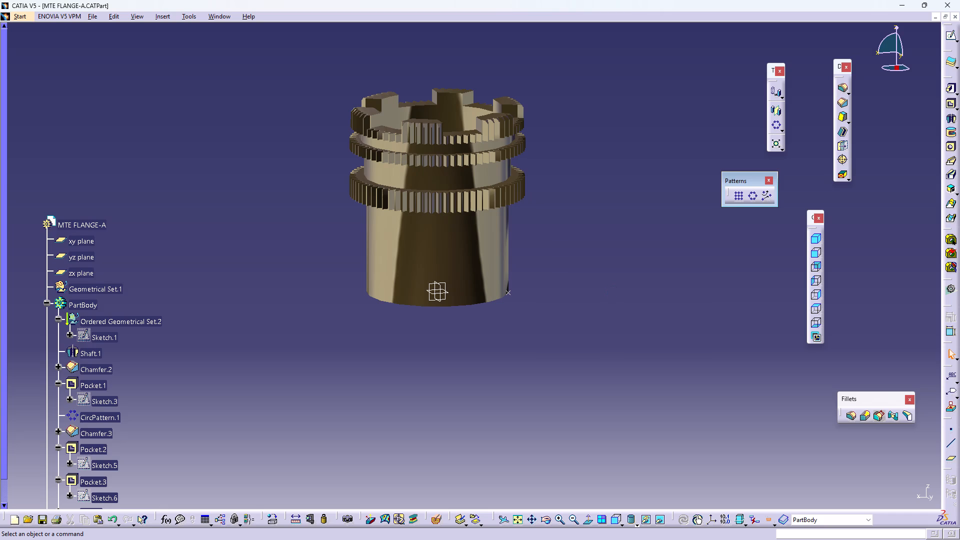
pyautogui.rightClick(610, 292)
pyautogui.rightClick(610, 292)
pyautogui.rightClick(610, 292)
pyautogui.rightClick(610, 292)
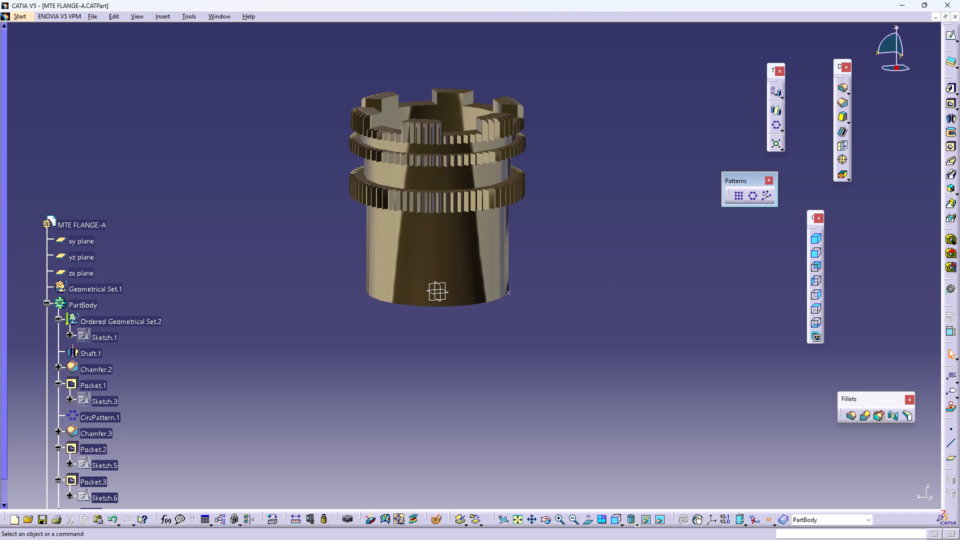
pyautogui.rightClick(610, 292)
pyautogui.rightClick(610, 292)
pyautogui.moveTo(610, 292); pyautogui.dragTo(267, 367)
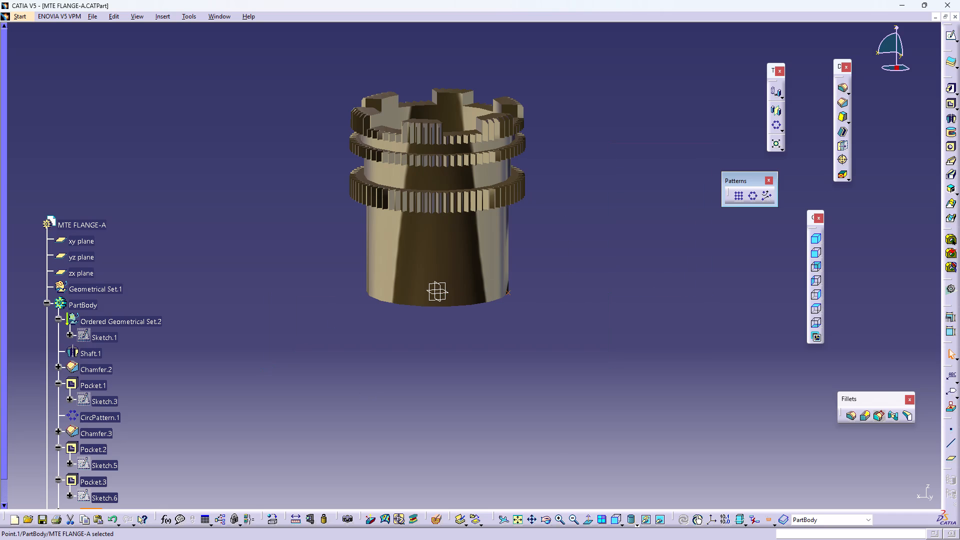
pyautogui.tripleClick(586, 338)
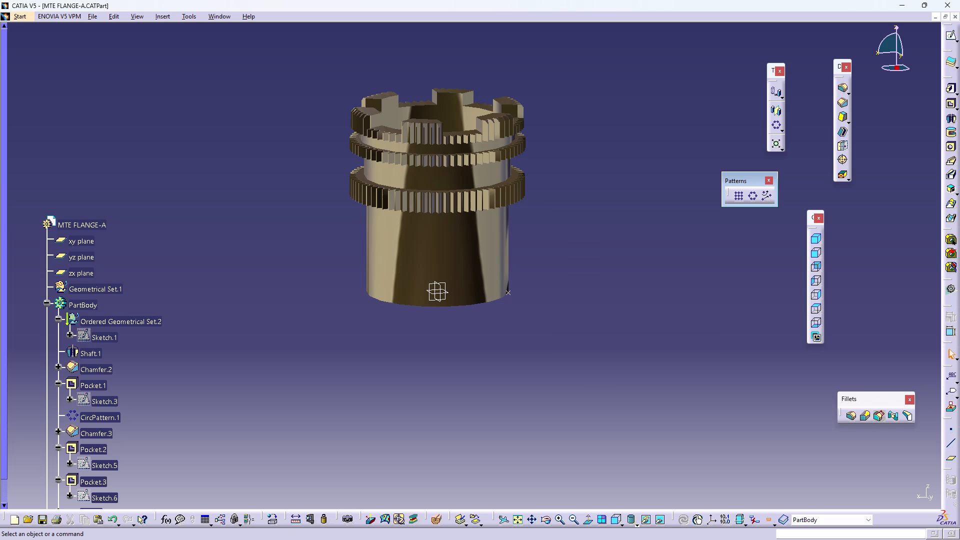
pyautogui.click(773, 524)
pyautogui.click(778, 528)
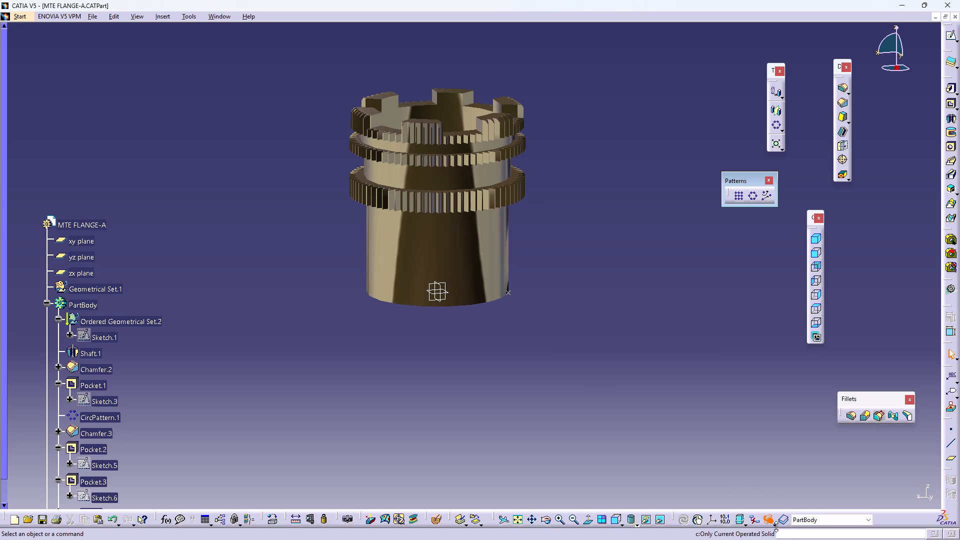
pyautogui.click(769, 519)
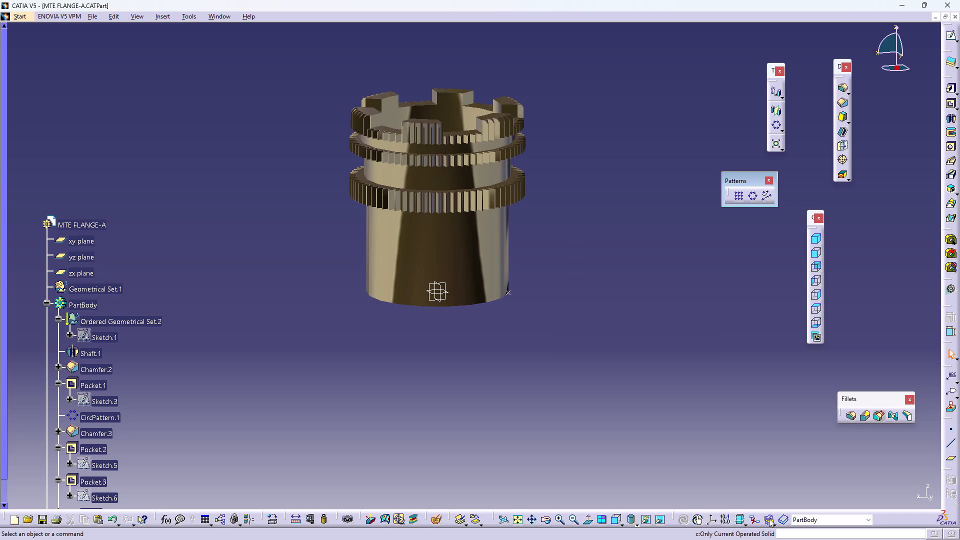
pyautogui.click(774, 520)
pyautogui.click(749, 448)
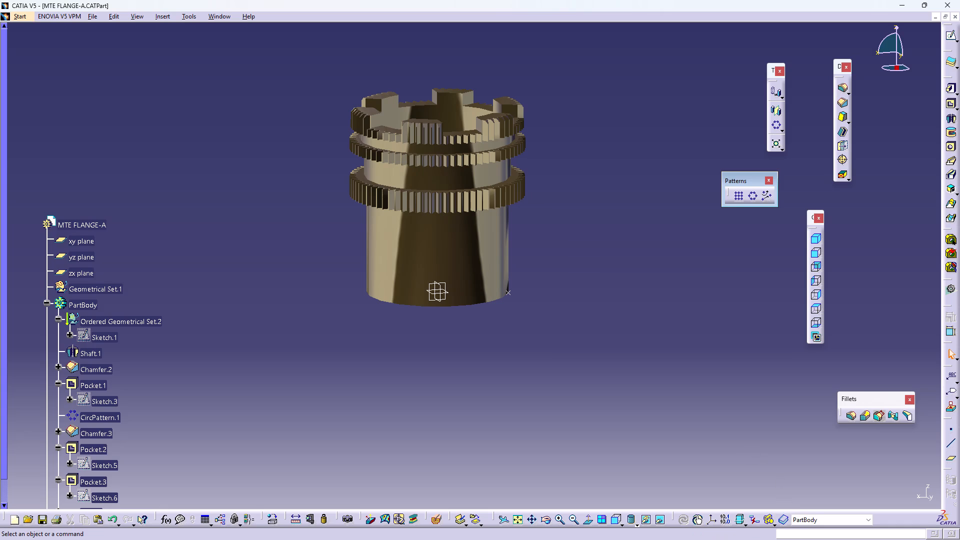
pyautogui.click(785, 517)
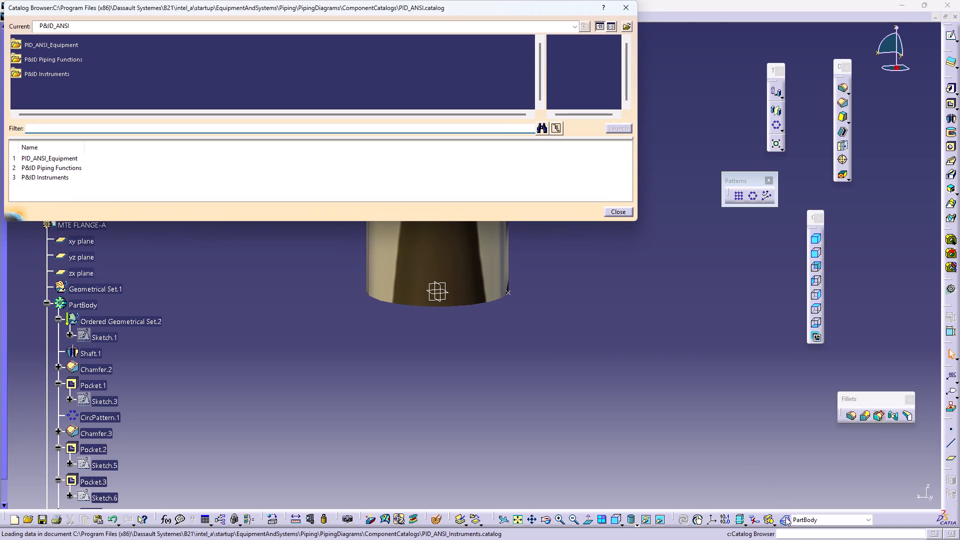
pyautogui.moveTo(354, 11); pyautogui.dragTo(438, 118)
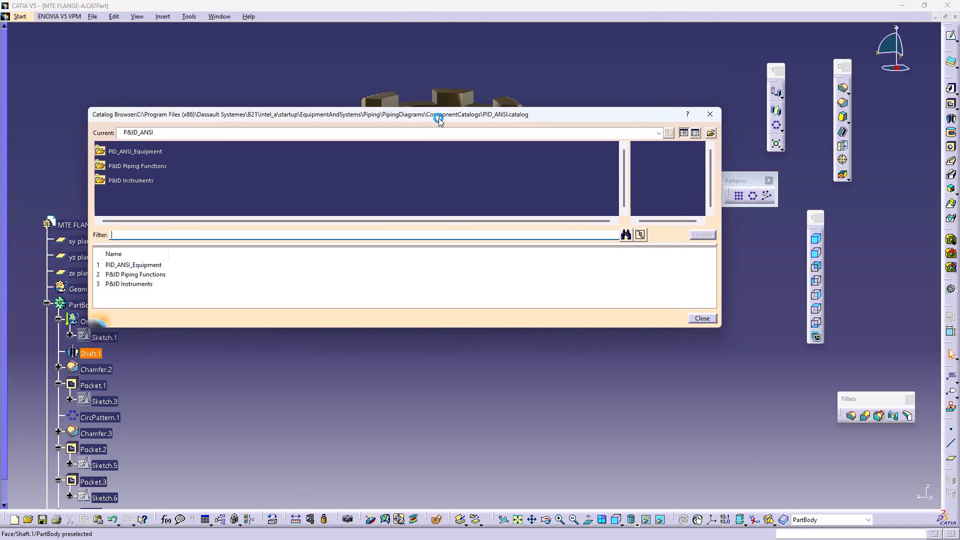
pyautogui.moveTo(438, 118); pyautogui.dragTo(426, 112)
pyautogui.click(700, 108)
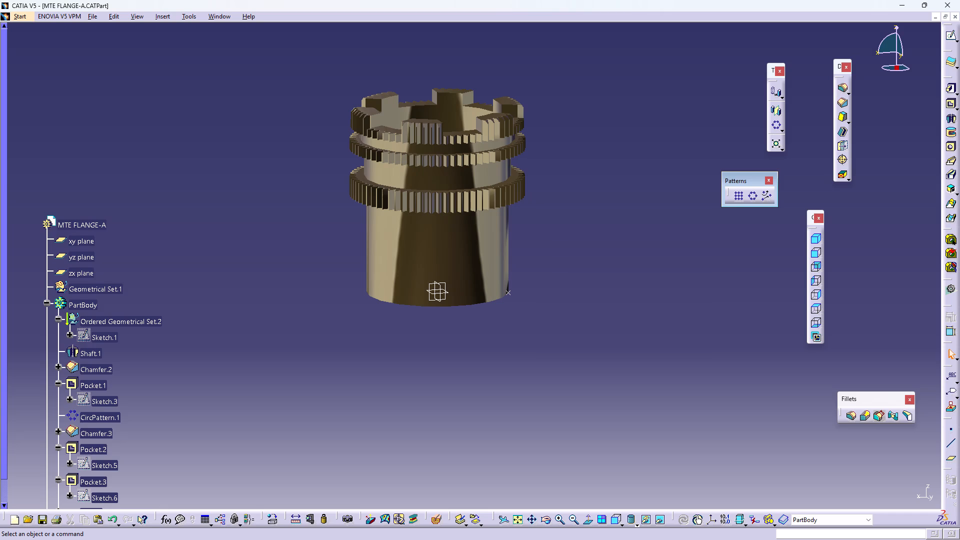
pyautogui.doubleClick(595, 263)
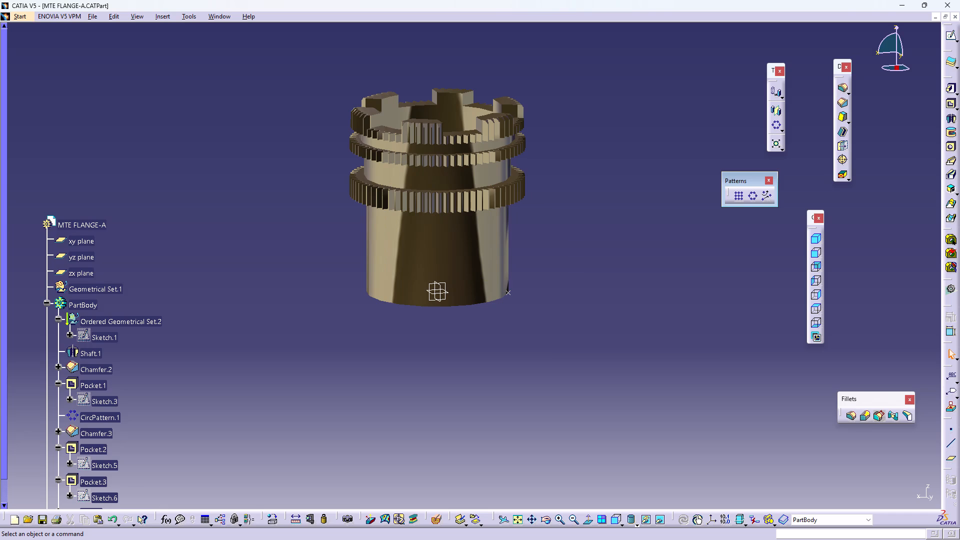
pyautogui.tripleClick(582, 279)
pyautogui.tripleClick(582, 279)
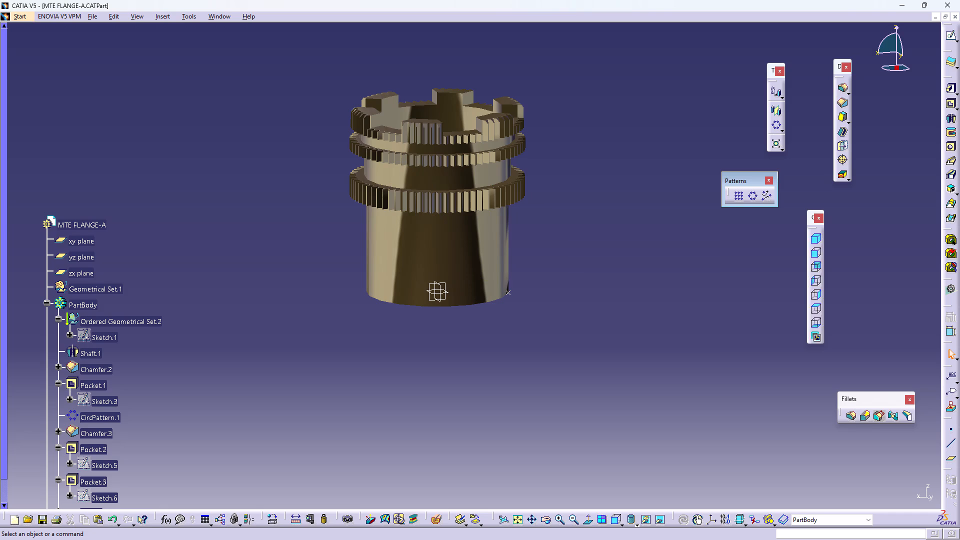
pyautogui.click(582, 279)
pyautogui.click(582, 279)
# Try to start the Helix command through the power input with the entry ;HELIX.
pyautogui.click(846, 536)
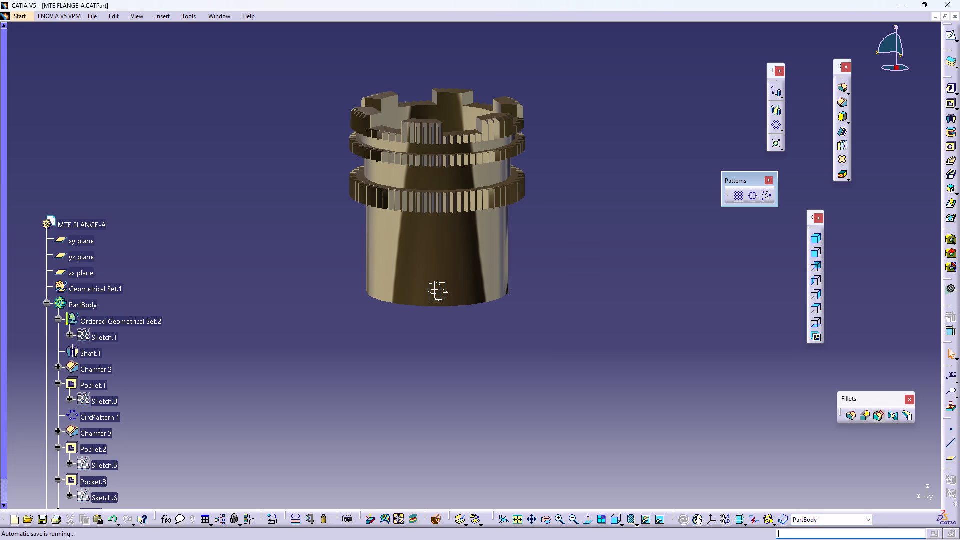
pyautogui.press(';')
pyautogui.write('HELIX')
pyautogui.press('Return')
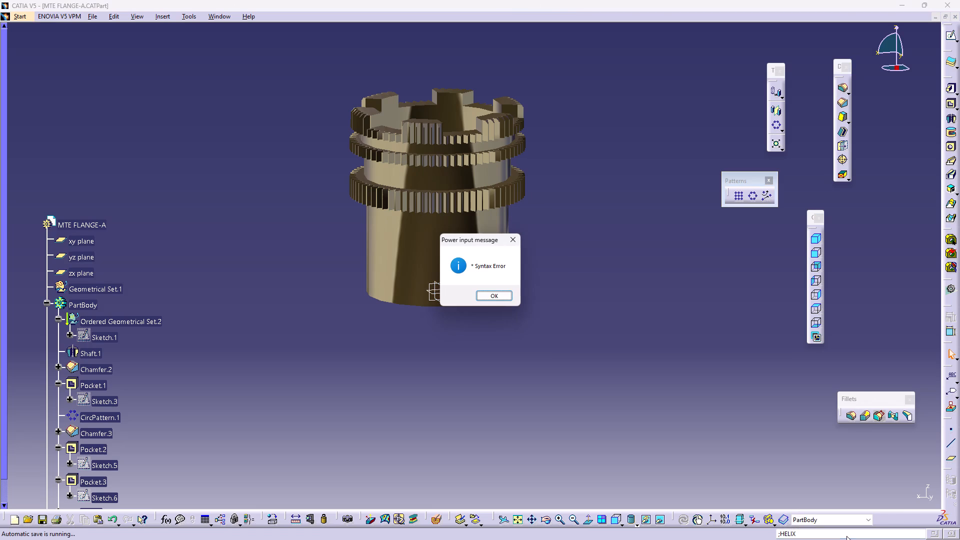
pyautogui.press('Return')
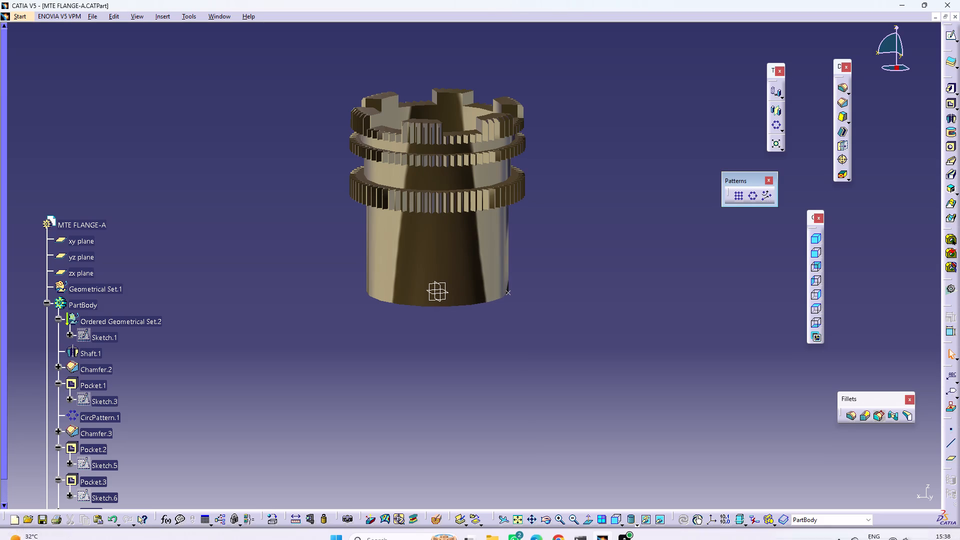
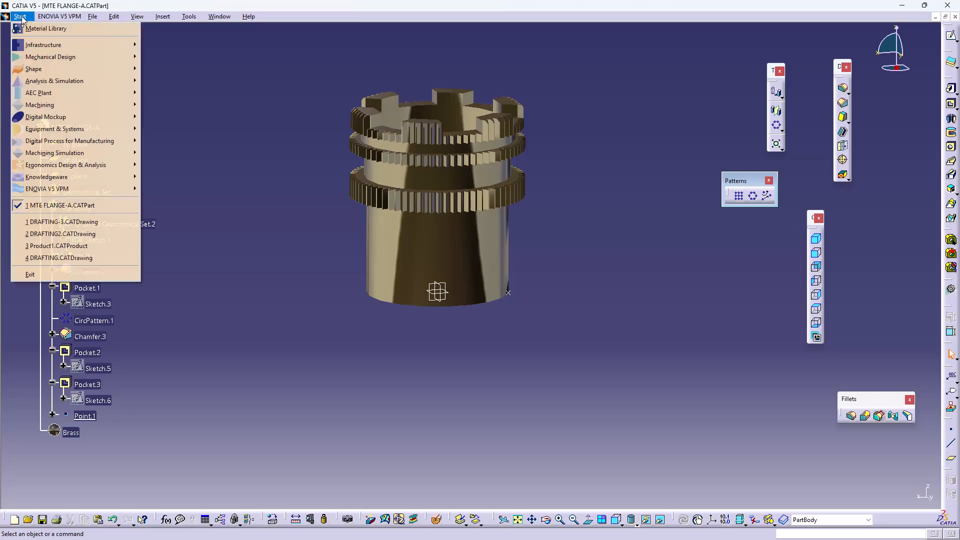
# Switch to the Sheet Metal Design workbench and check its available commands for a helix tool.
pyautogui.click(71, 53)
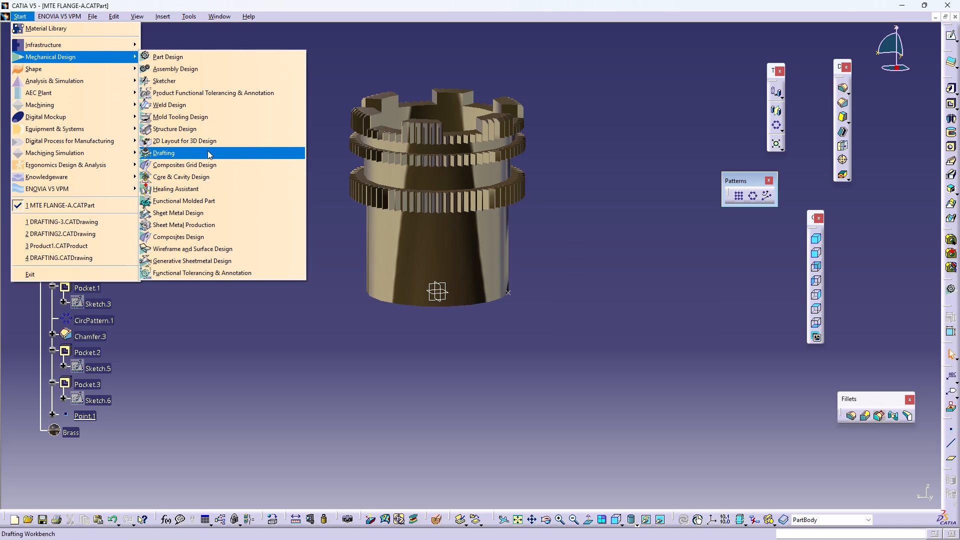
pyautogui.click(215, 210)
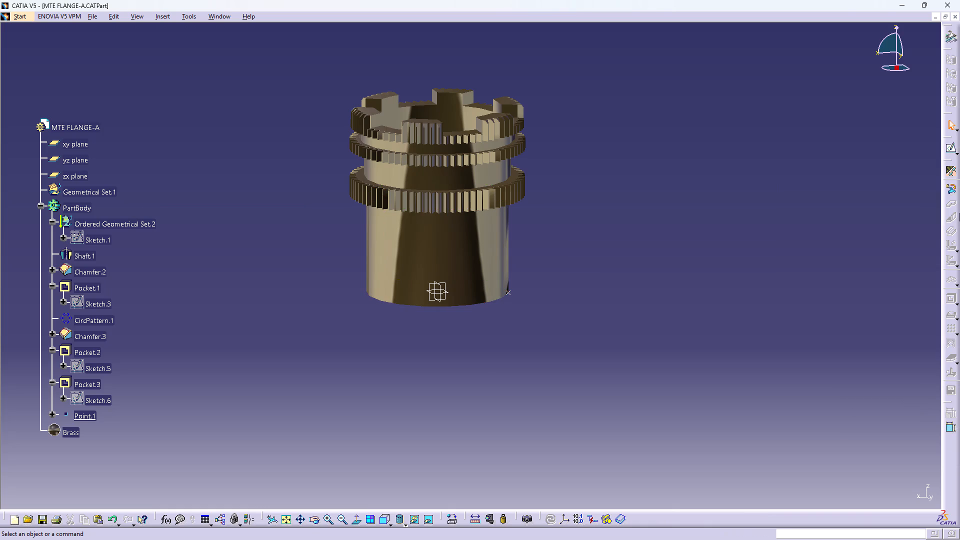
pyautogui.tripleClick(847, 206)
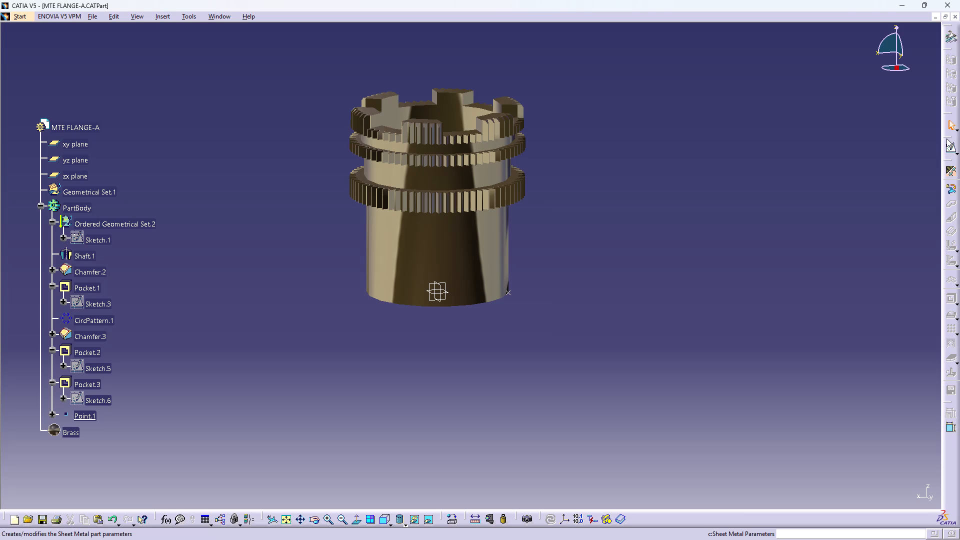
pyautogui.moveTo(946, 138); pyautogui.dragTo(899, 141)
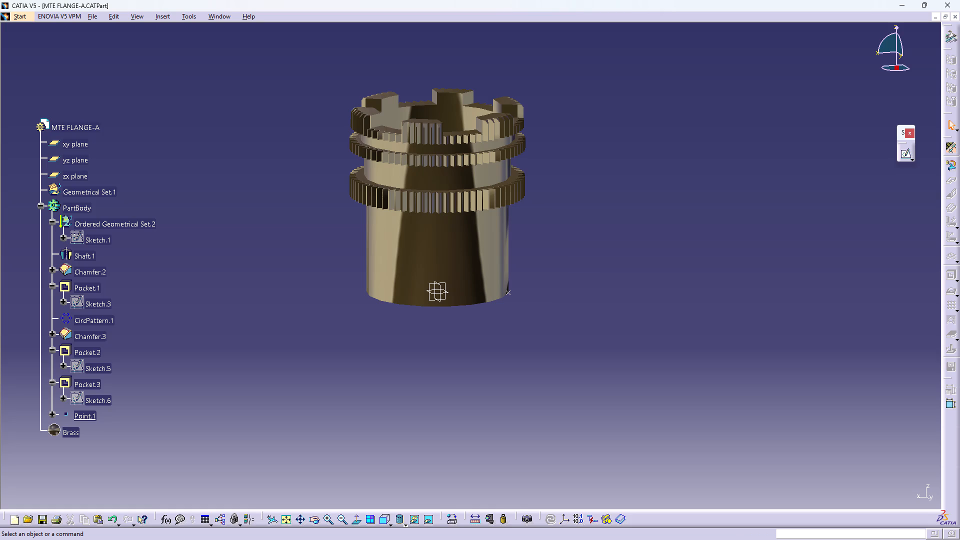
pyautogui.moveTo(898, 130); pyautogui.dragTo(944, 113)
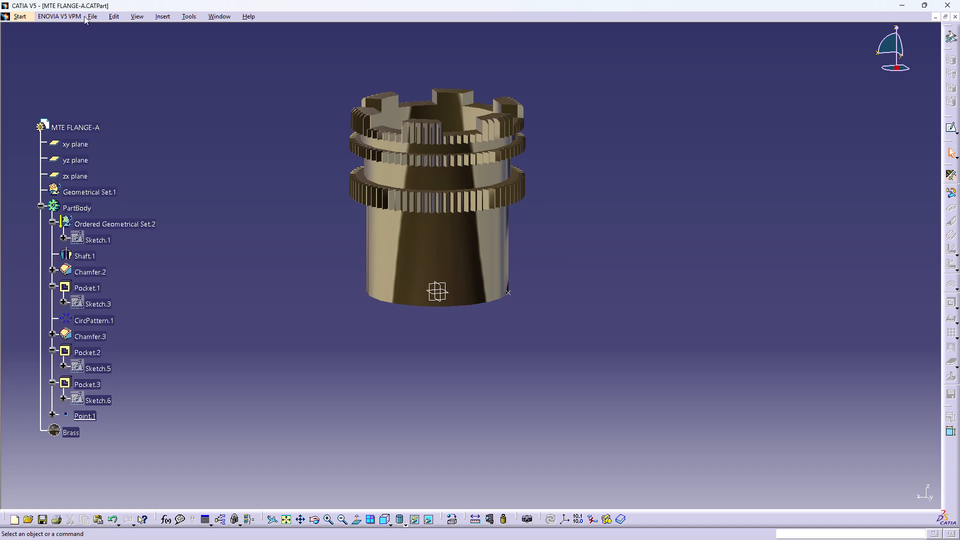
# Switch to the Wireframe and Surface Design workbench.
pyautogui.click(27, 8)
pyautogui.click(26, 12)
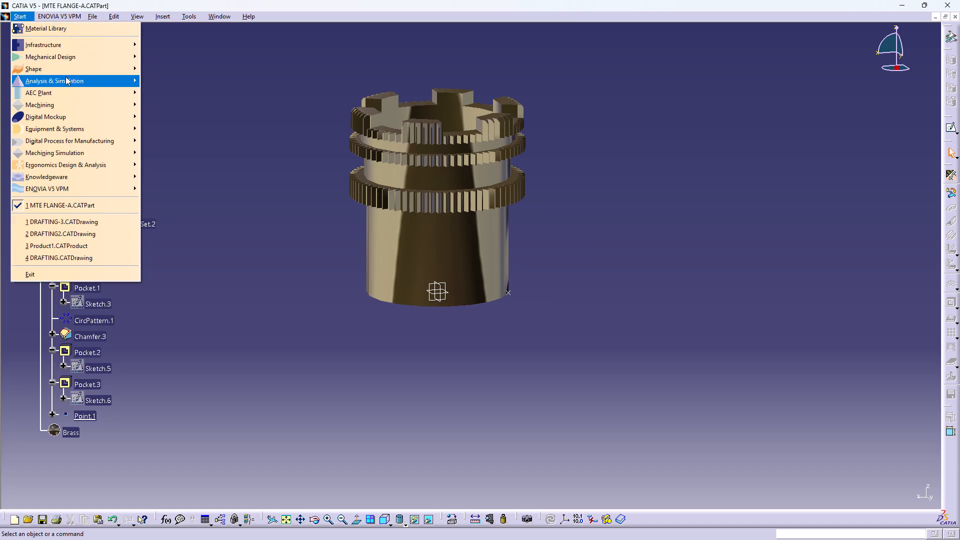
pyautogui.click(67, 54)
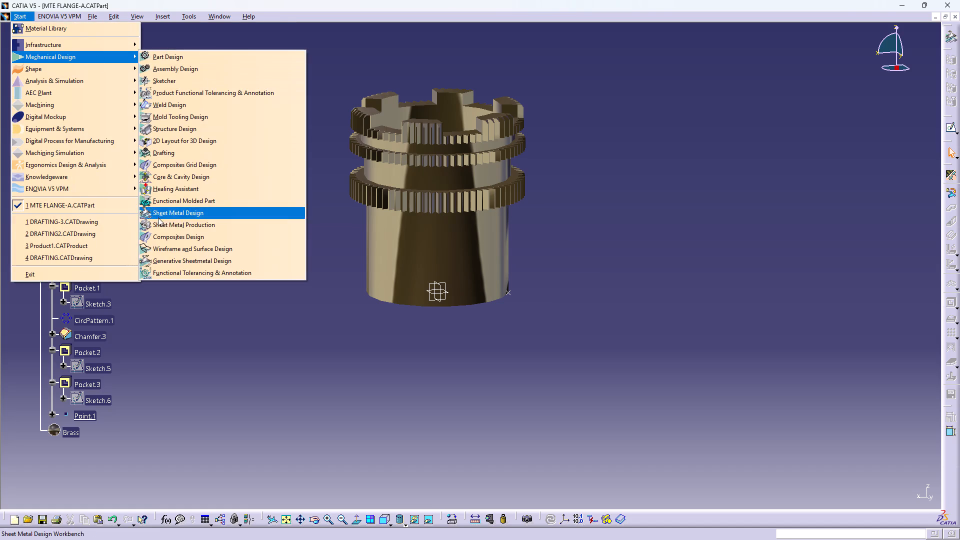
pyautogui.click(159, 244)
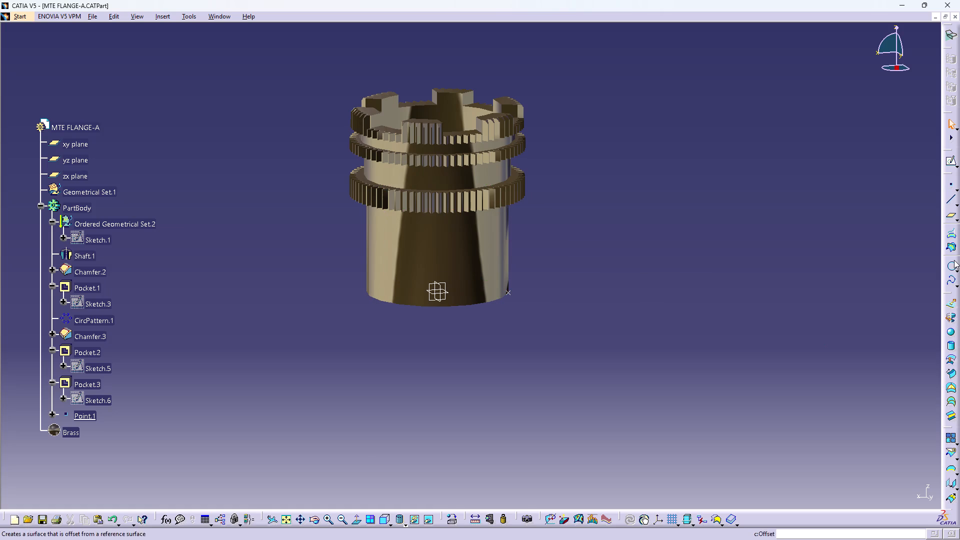
# Examine the Wireframe and Surface Design workbench's surface and operation command groups for a helix tool.
pyautogui.moveTo(949, 293); pyautogui.dragTo(877, 206)
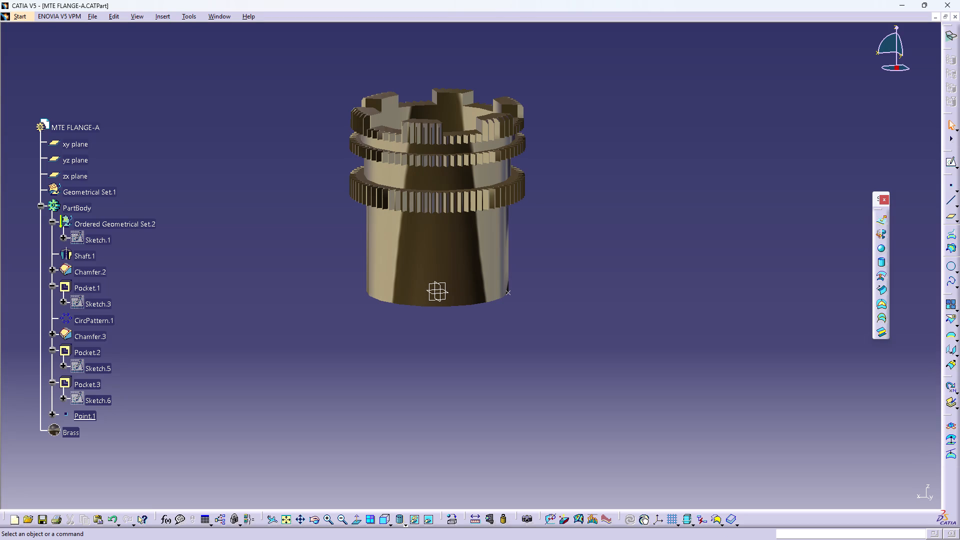
pyautogui.moveTo(945, 292); pyautogui.dragTo(888, 296)
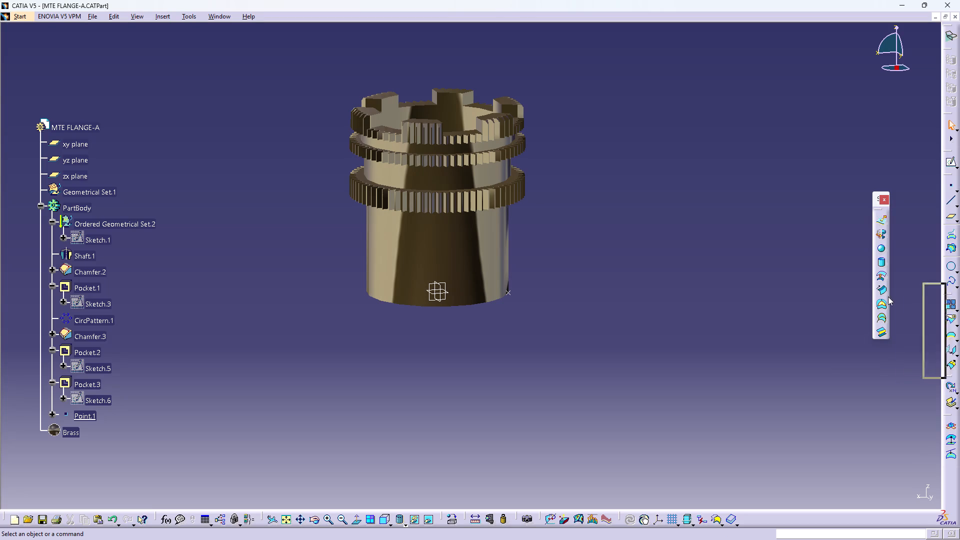
pyautogui.moveTo(888, 296); pyautogui.dragTo(799, 254)
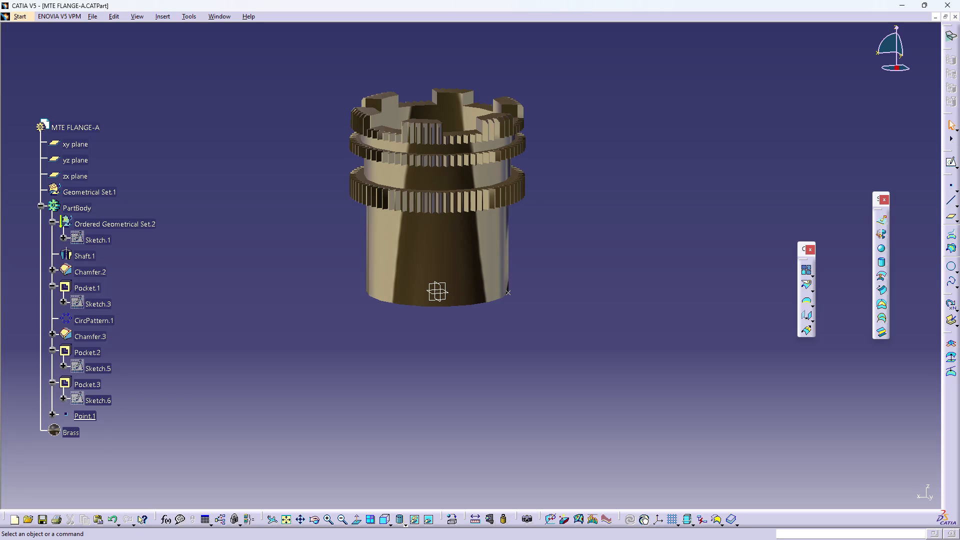
pyautogui.click(955, 325)
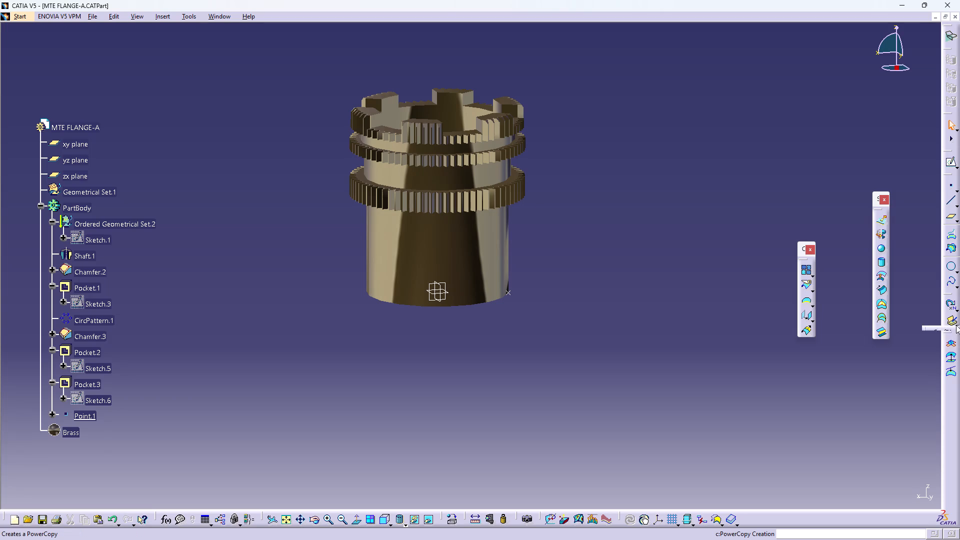
pyautogui.click(814, 304)
pyautogui.click(840, 358)
pyautogui.click(812, 288)
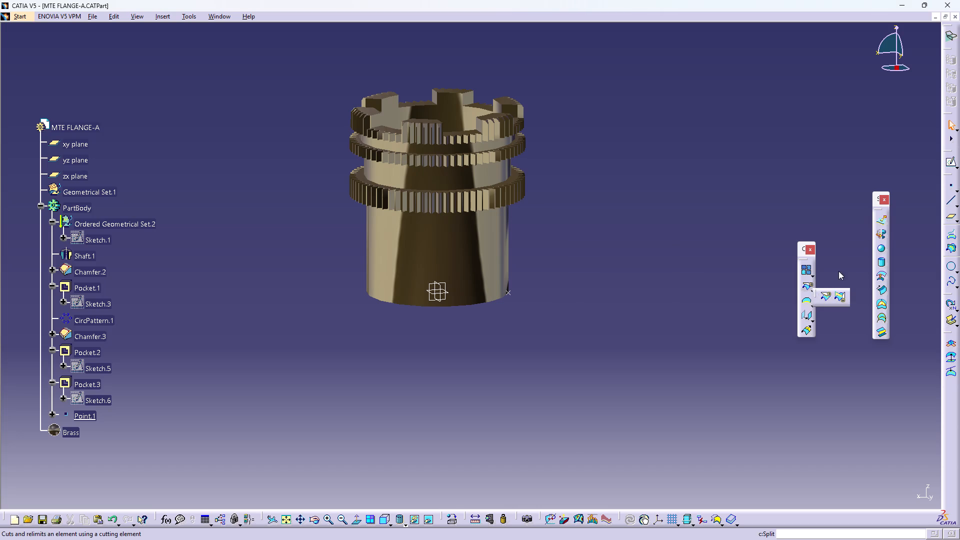
pyautogui.click(837, 257)
pyautogui.click(812, 274)
pyautogui.click(828, 250)
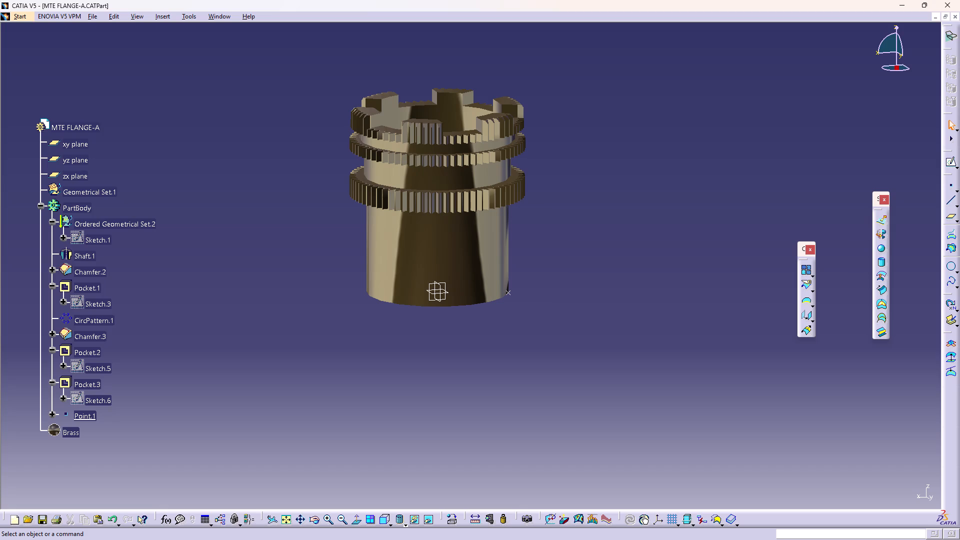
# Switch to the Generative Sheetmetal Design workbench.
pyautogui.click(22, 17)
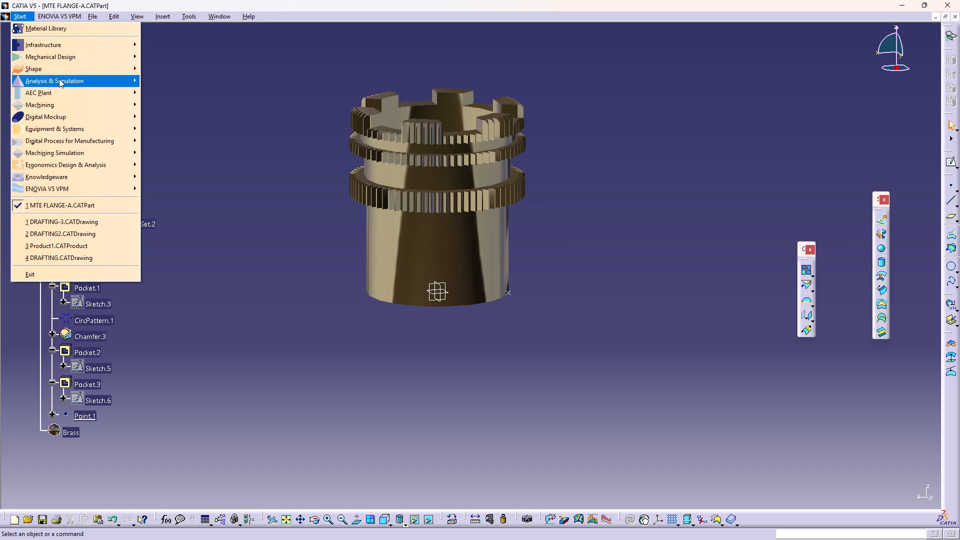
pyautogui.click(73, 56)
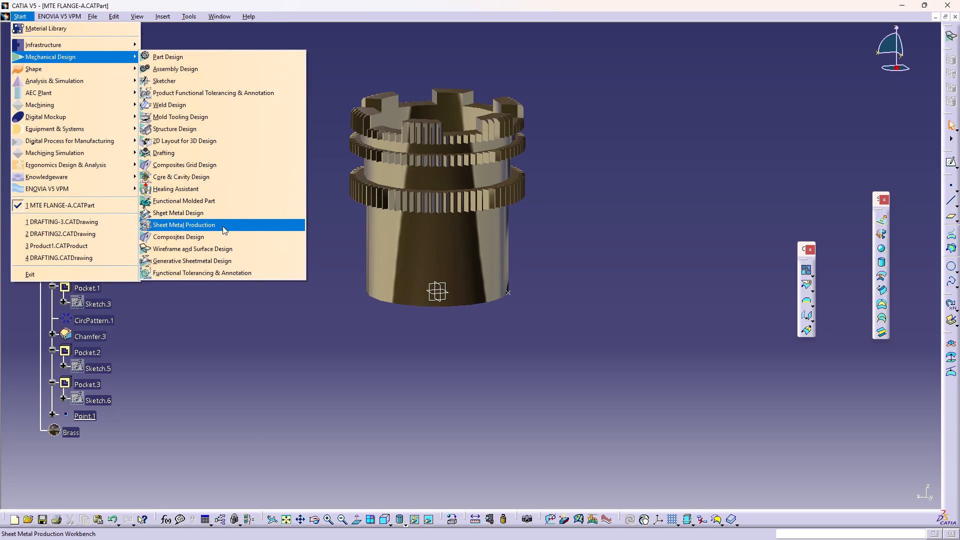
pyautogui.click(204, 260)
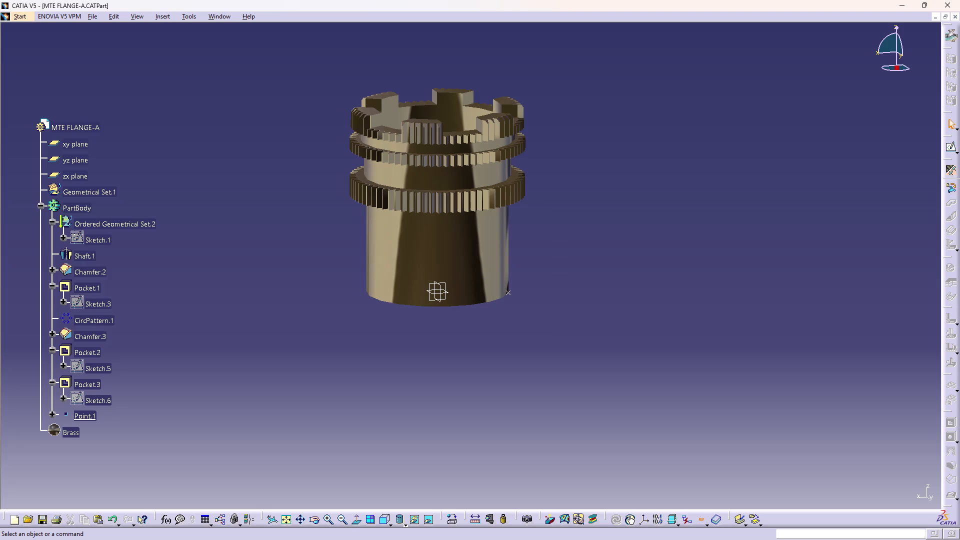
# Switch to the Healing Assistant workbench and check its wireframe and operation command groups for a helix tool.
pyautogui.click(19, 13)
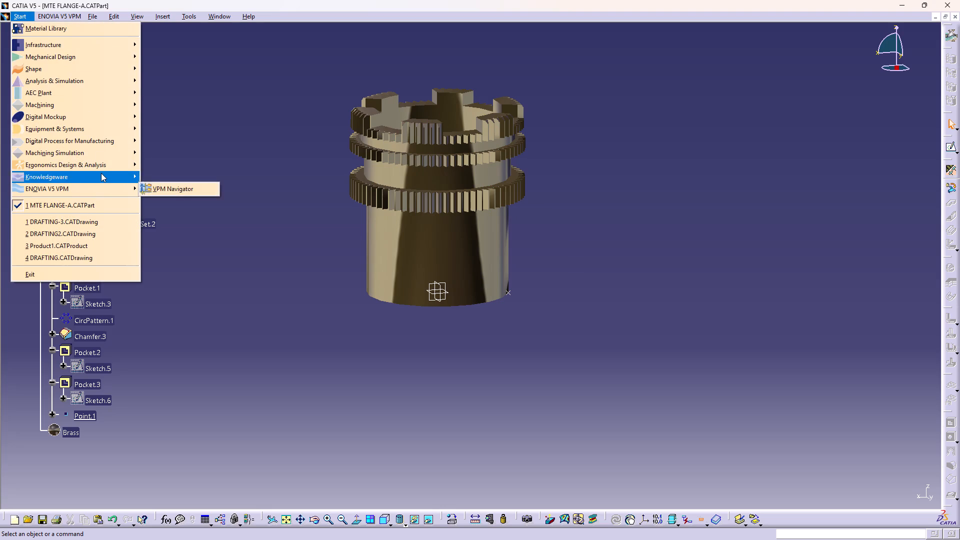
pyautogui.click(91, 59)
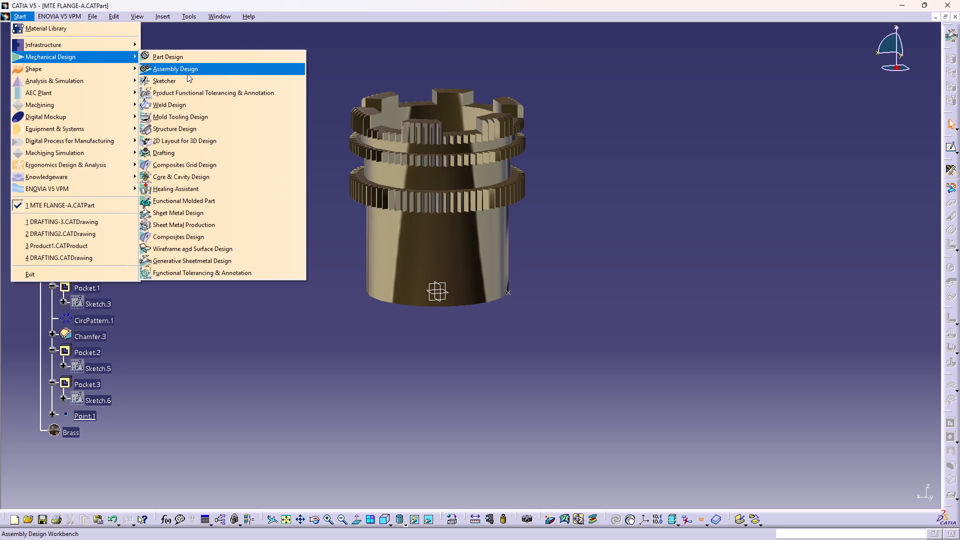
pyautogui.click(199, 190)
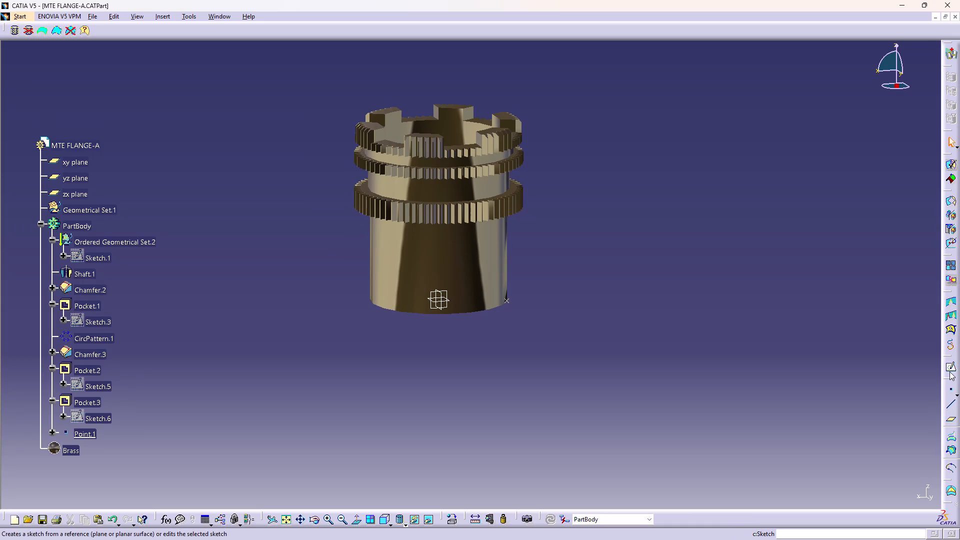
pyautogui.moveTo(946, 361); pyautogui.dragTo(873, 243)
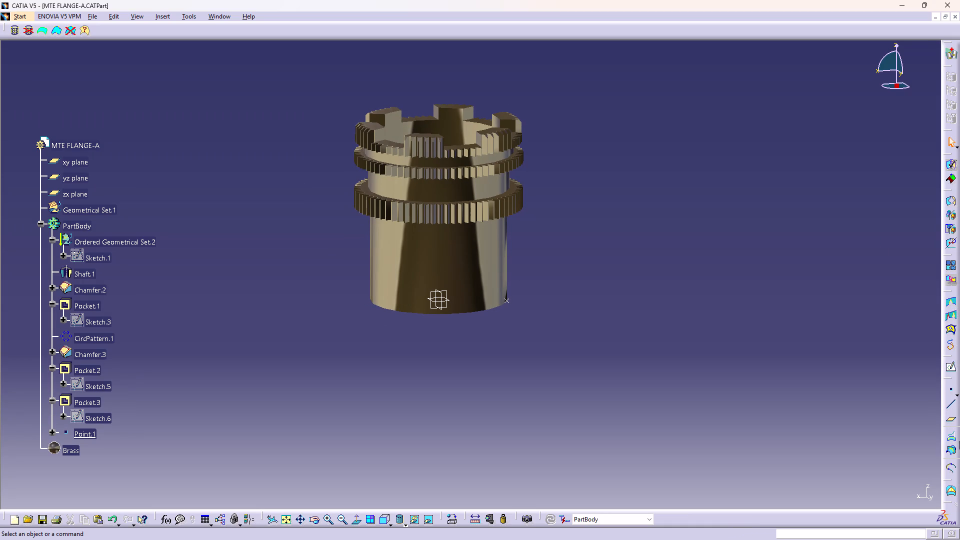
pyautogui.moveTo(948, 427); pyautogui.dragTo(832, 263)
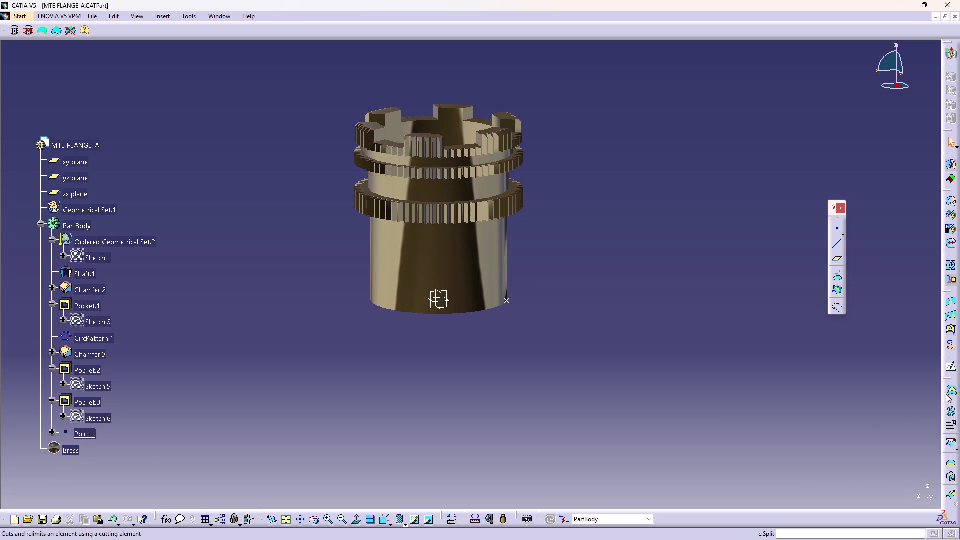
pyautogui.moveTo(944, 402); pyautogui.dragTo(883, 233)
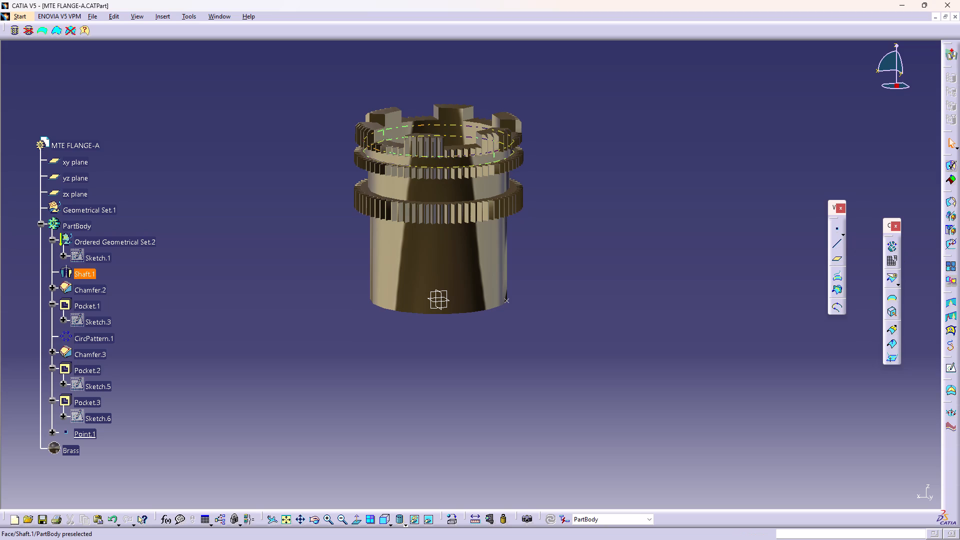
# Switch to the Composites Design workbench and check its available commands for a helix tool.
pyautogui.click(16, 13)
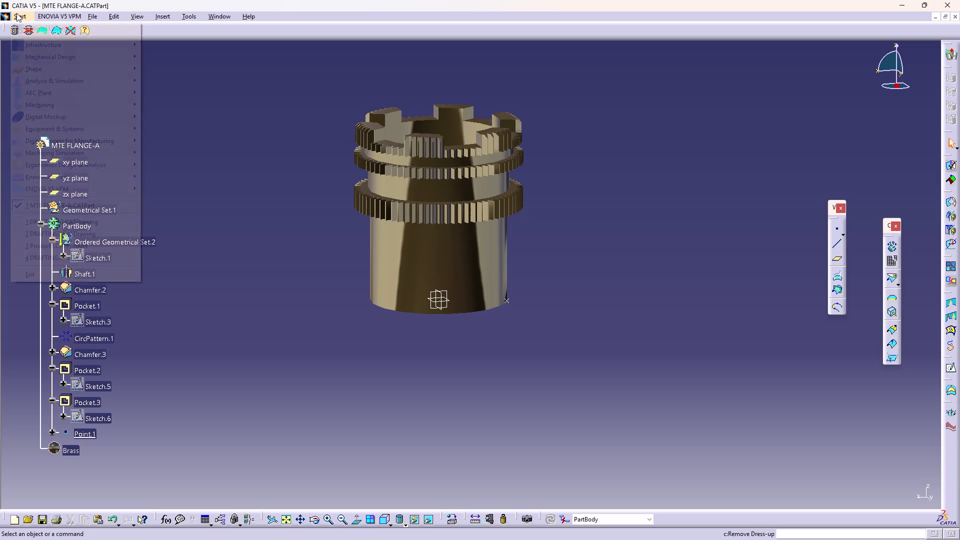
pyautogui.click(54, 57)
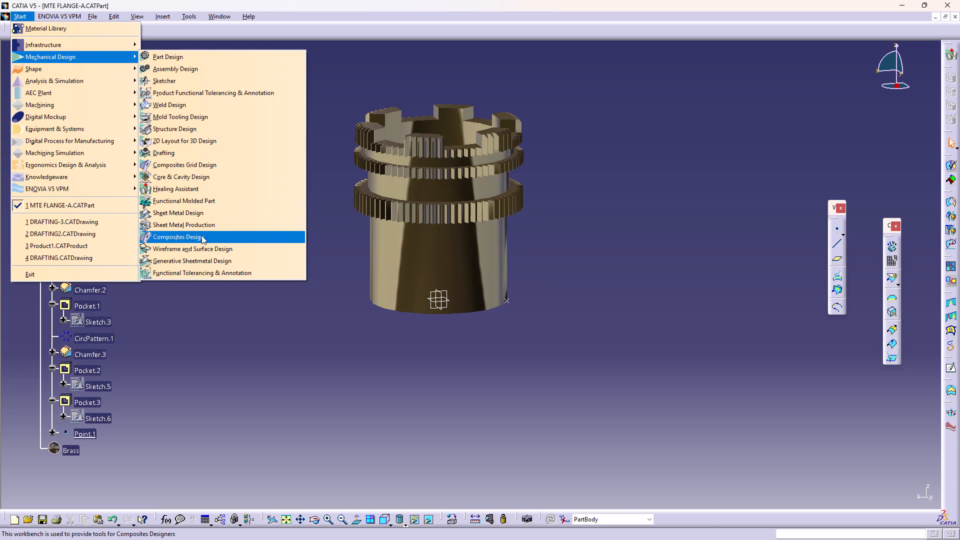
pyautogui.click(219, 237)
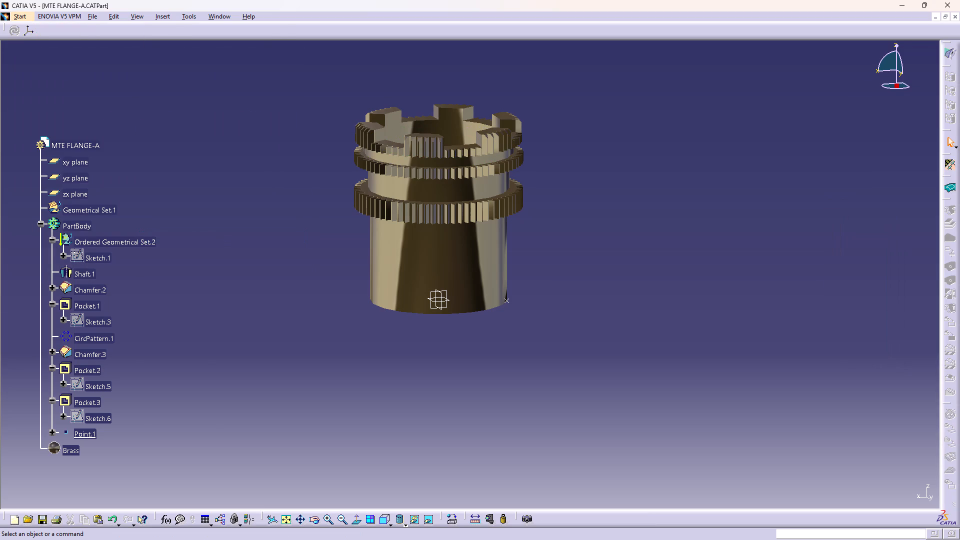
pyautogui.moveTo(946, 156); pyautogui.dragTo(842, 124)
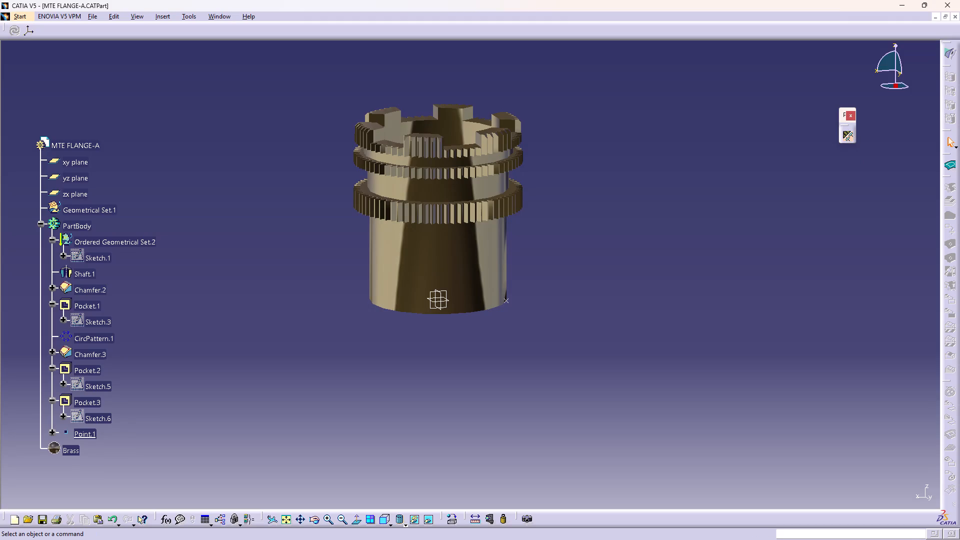
# Return to the Wireframe and Surface Design workbench.
pyautogui.click(26, 12)
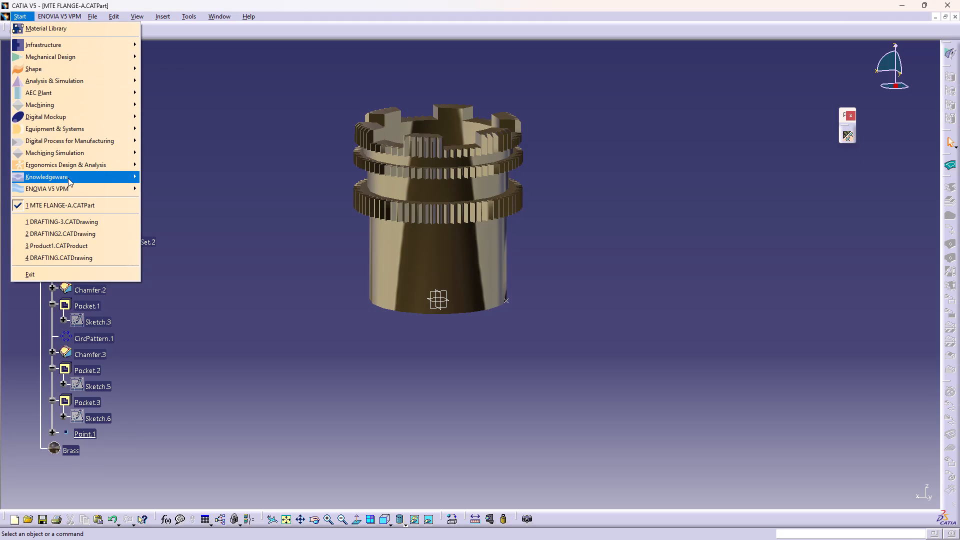
pyautogui.click(66, 52)
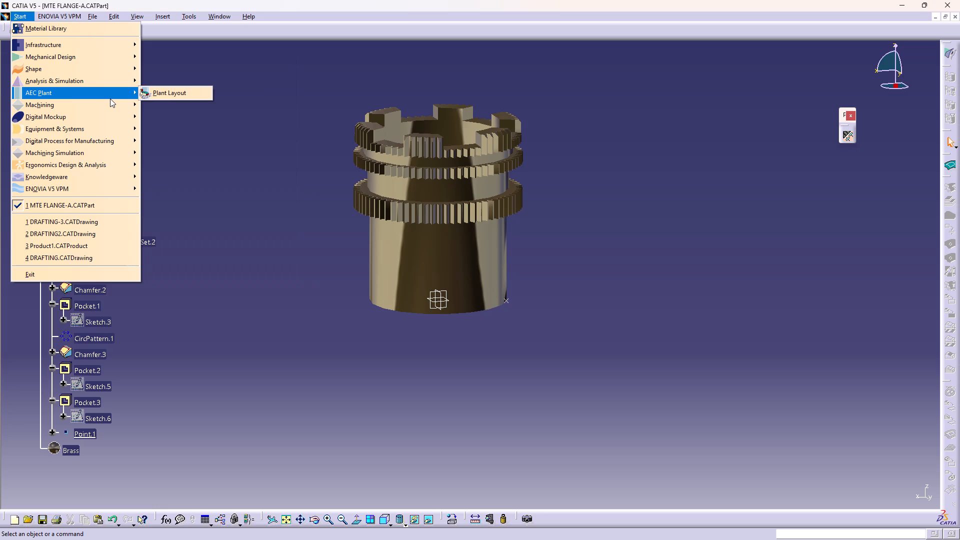
pyautogui.click(101, 61)
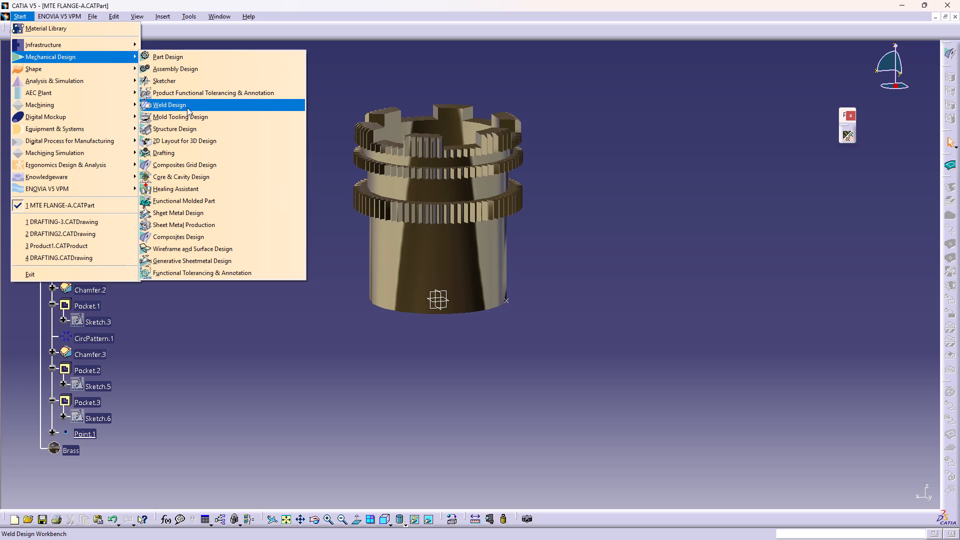
pyautogui.click(194, 246)
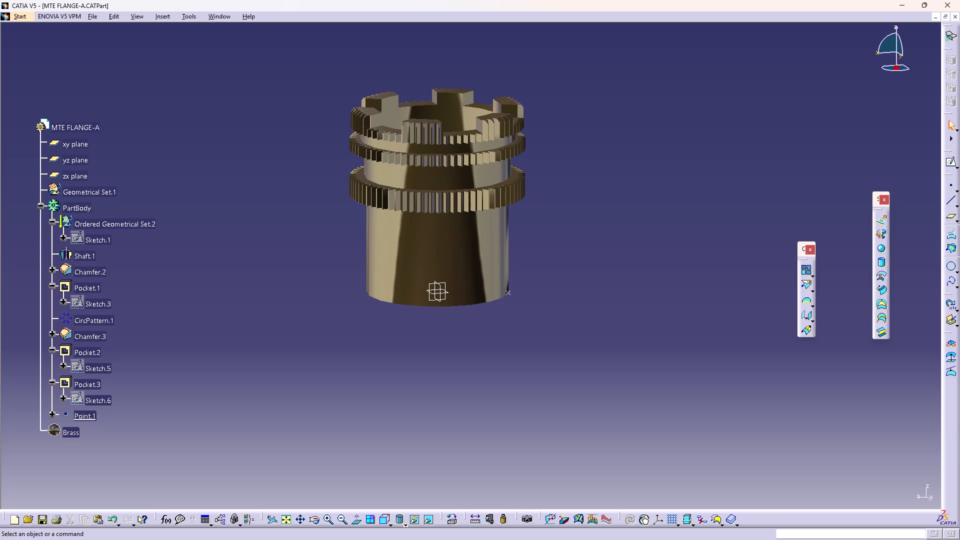
# Restore the default positions and contents of all toolbars through the Customize settings.
pyautogui.click(191, 16)
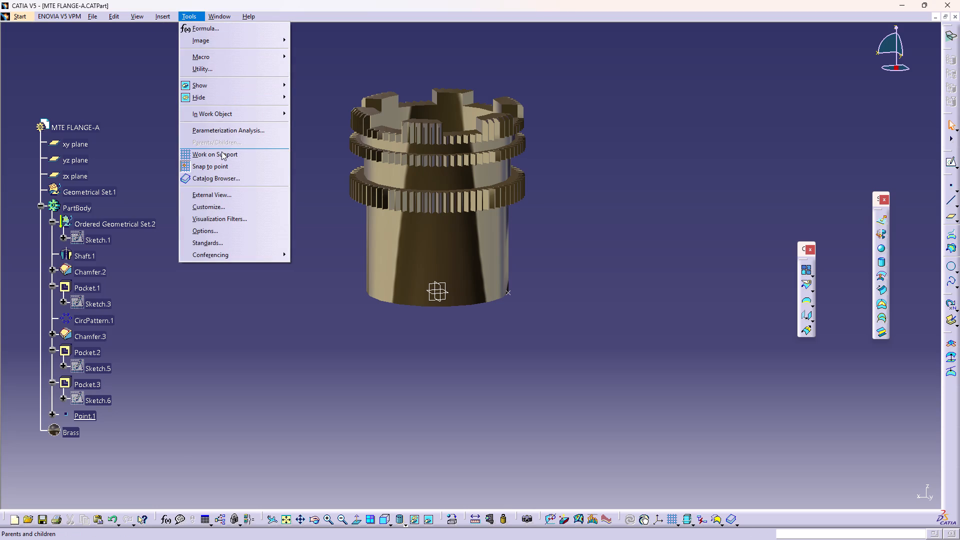
pyautogui.click(223, 202)
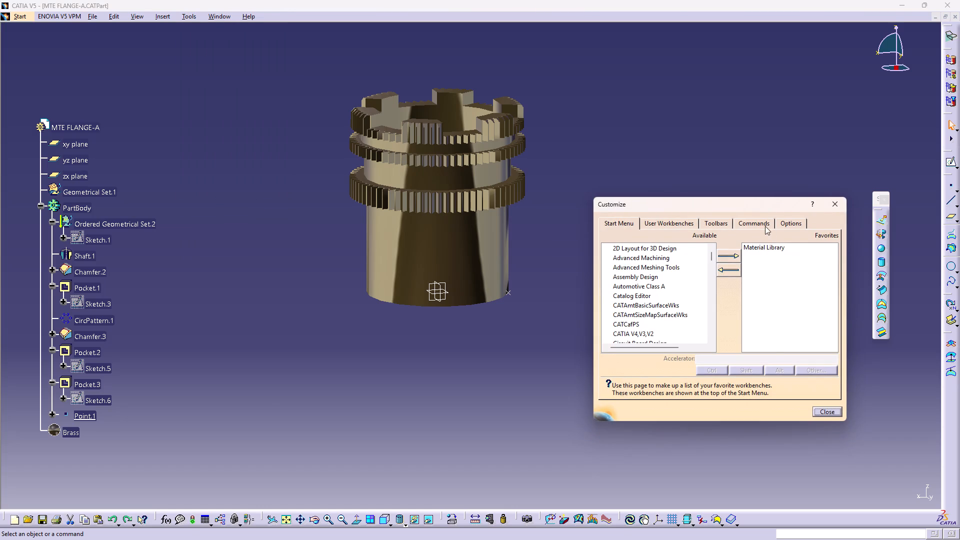
pyautogui.click(765, 226)
pyautogui.click(714, 221)
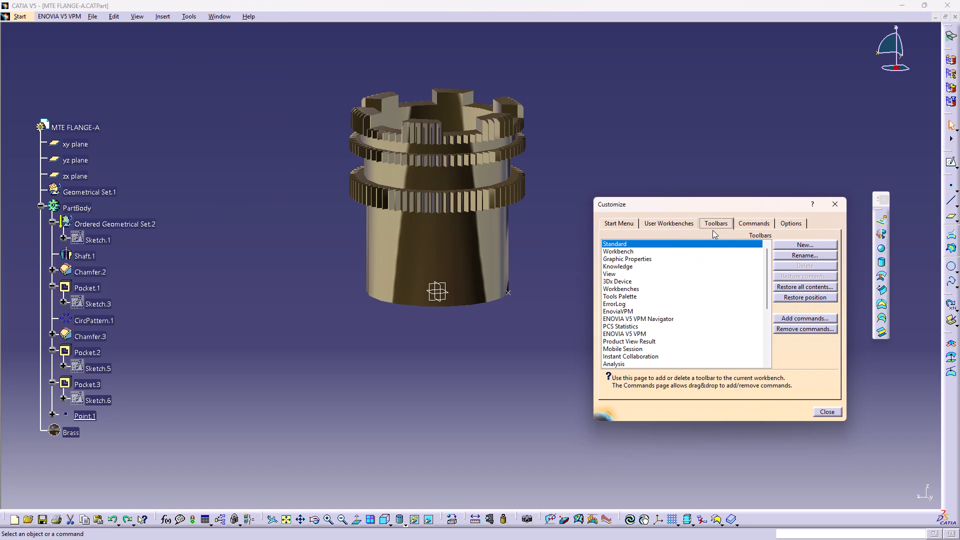
pyautogui.click(817, 300)
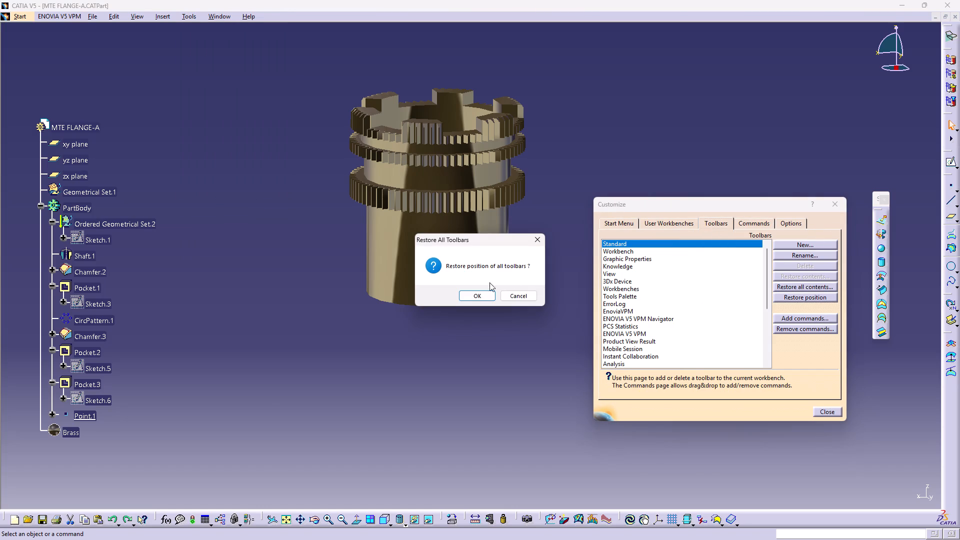
pyautogui.click(476, 295)
pyautogui.click(806, 288)
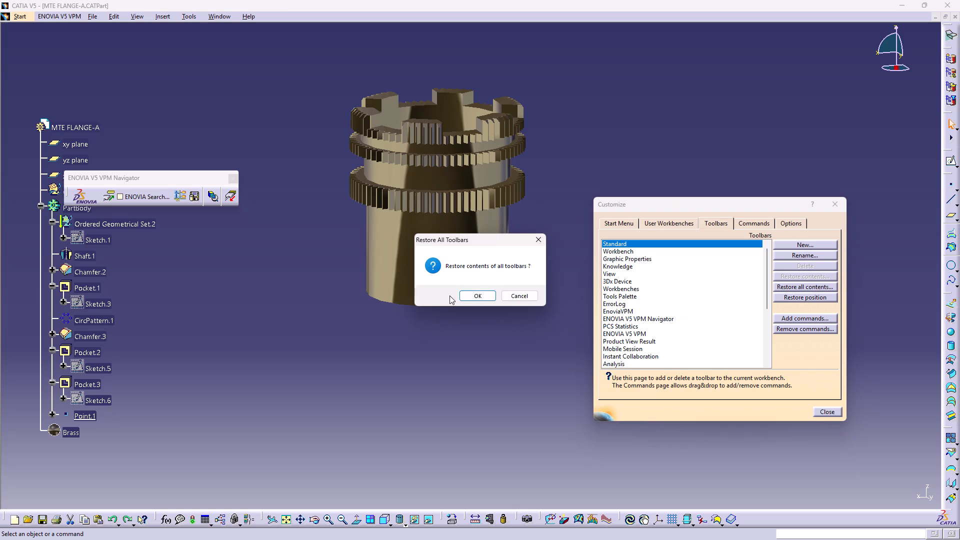
pyautogui.click(467, 297)
pyautogui.click(824, 287)
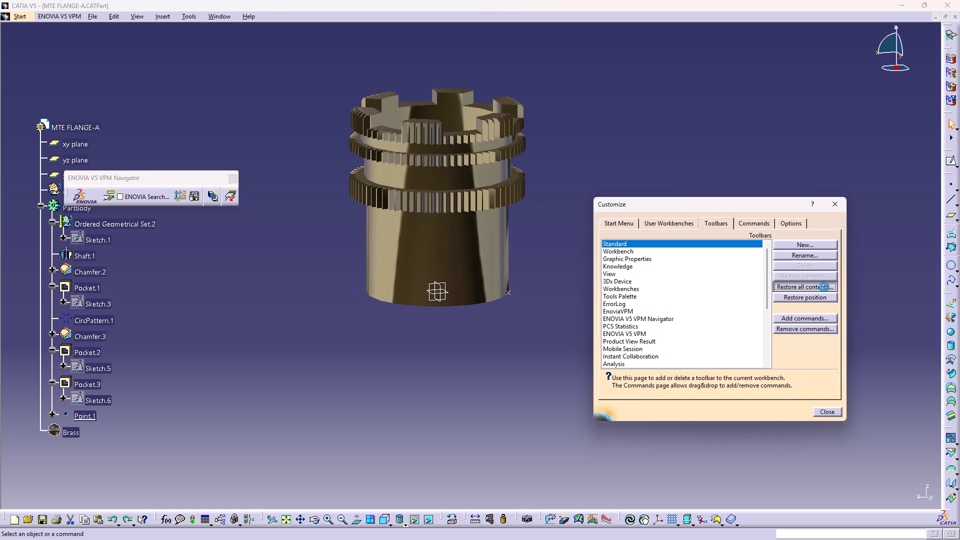
pyautogui.click(487, 291)
pyautogui.click(806, 292)
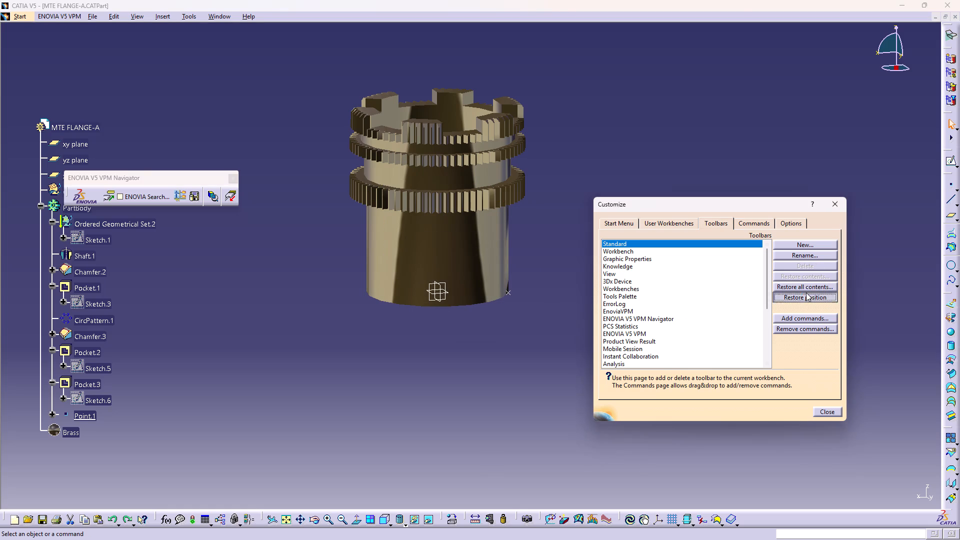
pyautogui.click(475, 298)
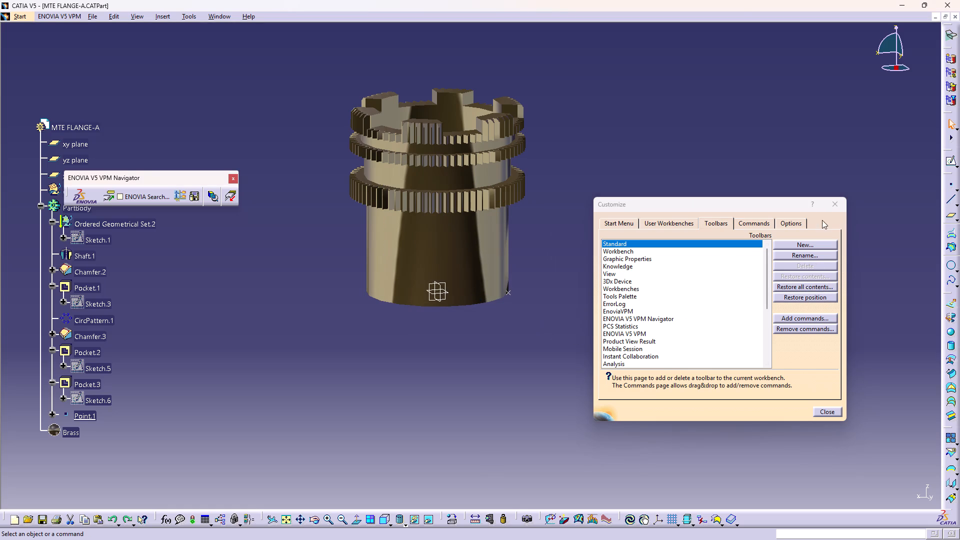
pyautogui.click(825, 411)
pyautogui.click(872, 404)
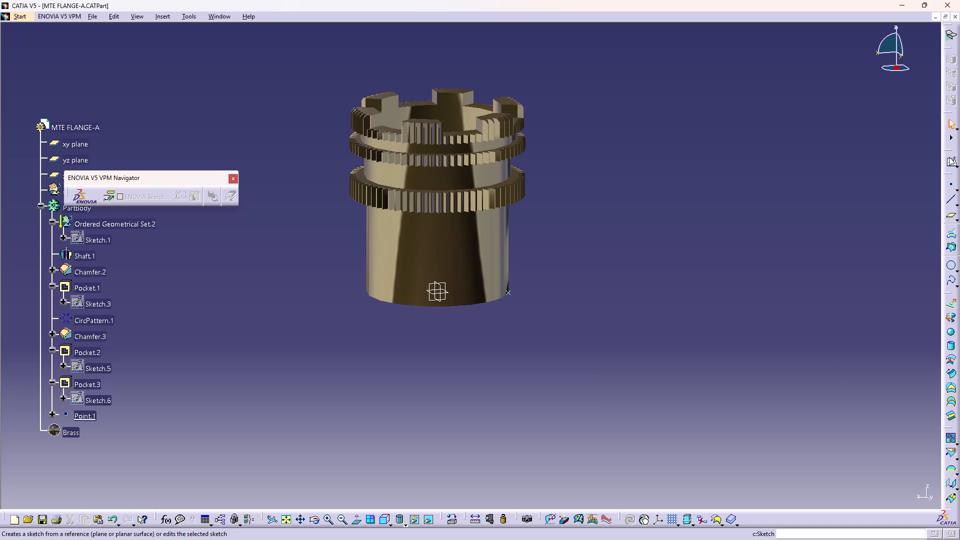
# Undock the wireframe toolbar and float it in the empty area beside the flange model.
pyautogui.moveTo(947, 221); pyautogui.dragTo(903, 209)
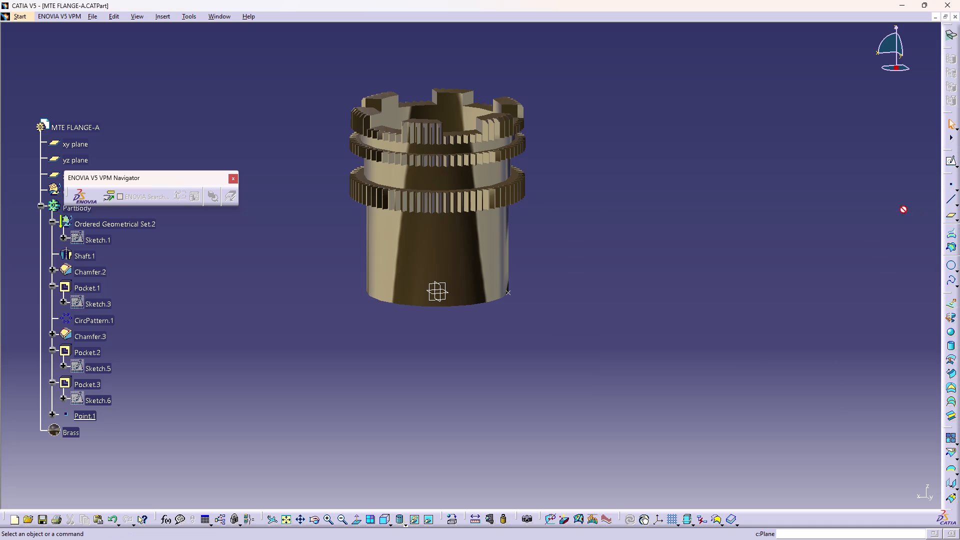
pyautogui.moveTo(903, 209); pyautogui.dragTo(842, 128)
pyautogui.moveTo(951, 224); pyautogui.dragTo(864, 191)
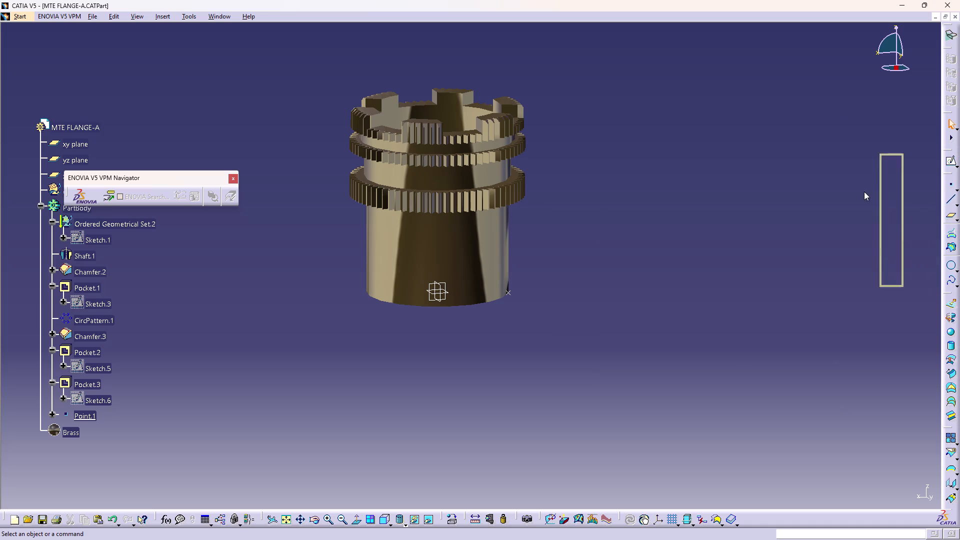
pyautogui.moveTo(864, 191); pyautogui.dragTo(838, 153)
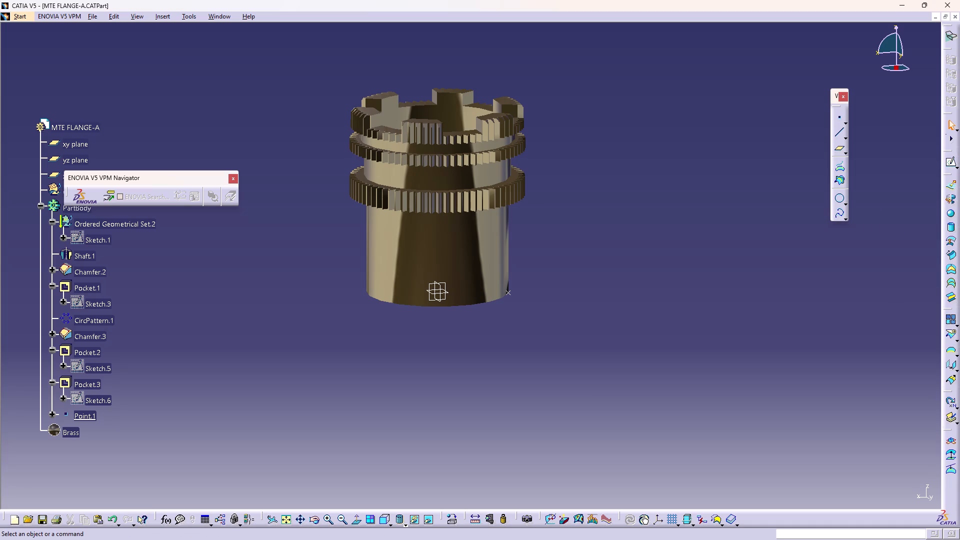
# Define a Helix curve with Point.1 at the plain end as starting point and the Z Axis as its axis.
pyautogui.click(846, 217)
pyautogui.click(870, 228)
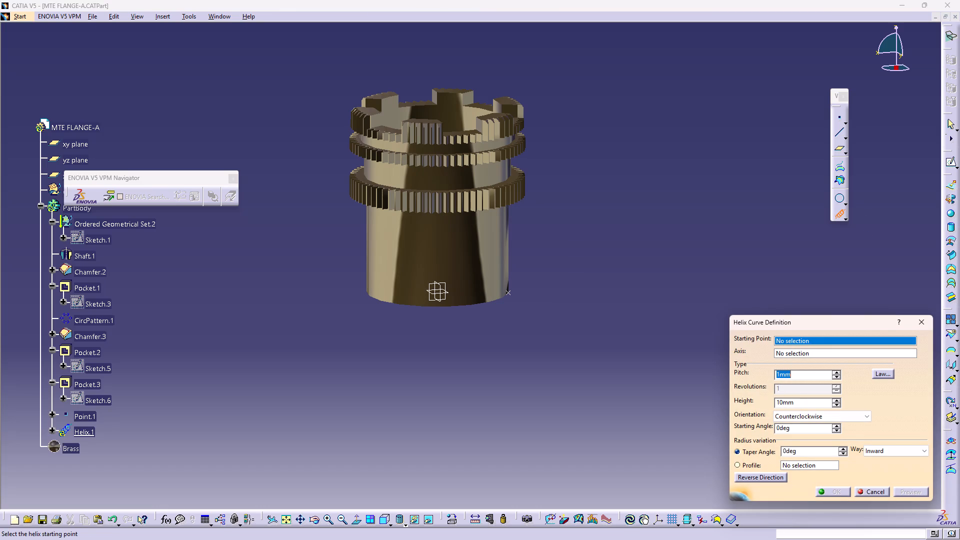
pyautogui.click(508, 293)
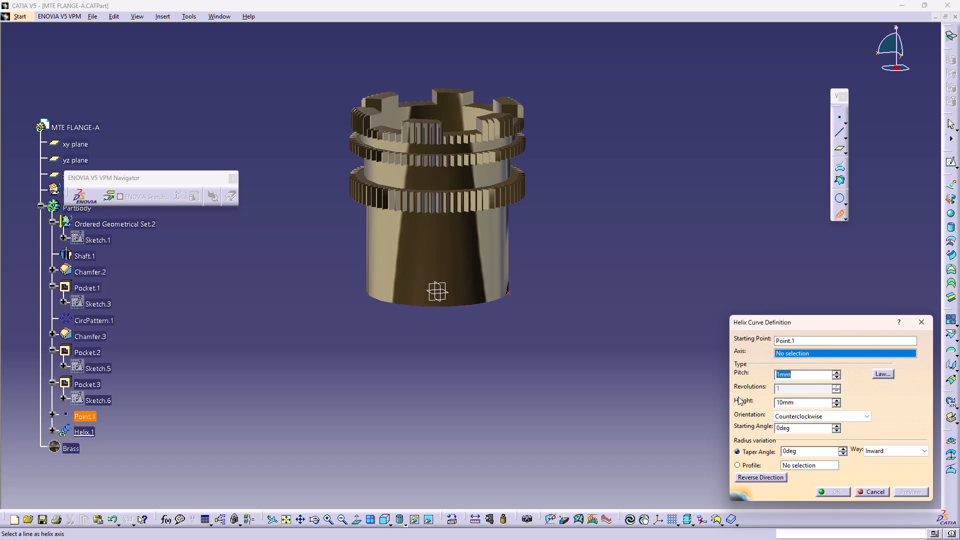
pyautogui.click(784, 351)
pyautogui.rightClick(784, 351)
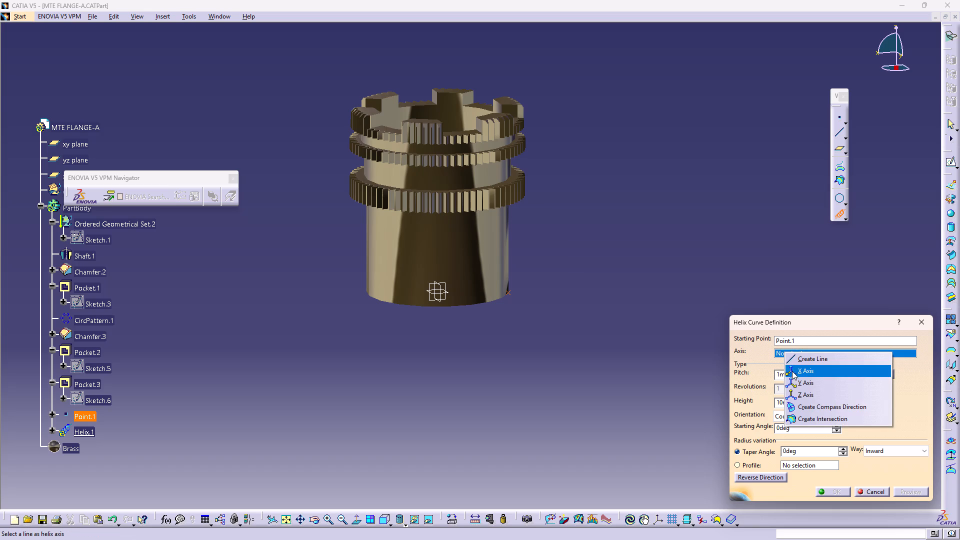
pyautogui.click(798, 396)
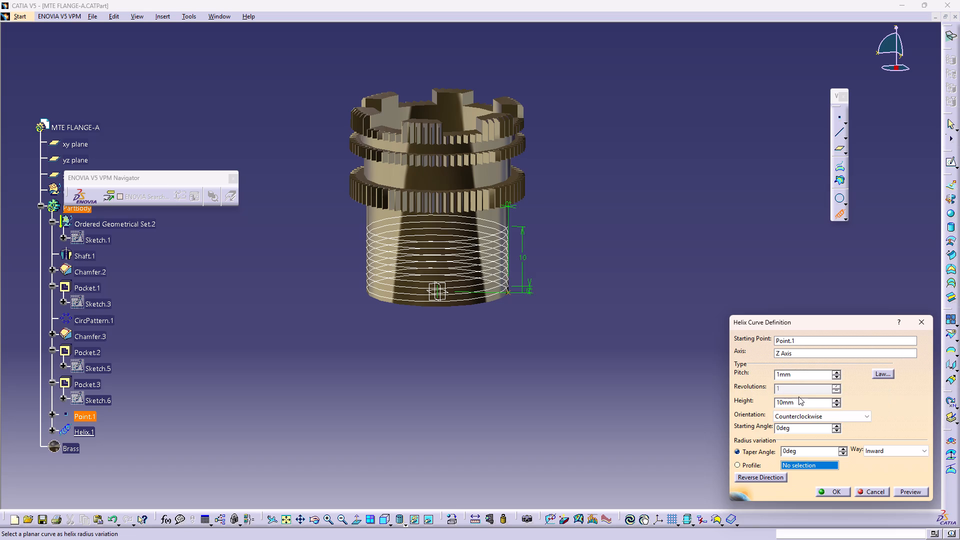
pyautogui.moveTo(536, 405); pyautogui.dragTo(527, 335, button='middle')
pyautogui.moveTo(533, 405); pyautogui.dragTo(526, 365, button='right')
pyautogui.rightClick(526, 365)
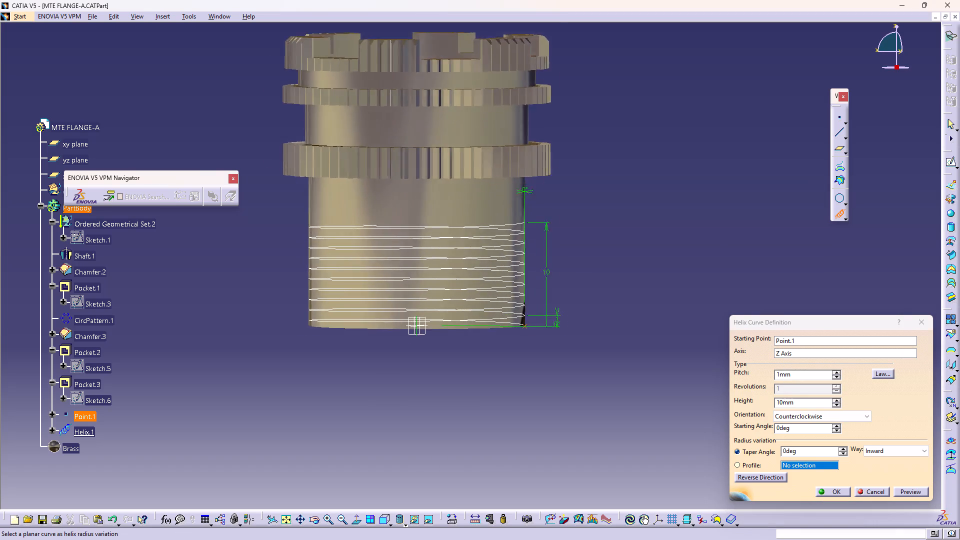
pyautogui.moveTo(527, 335); pyautogui.dragTo(526, 321, button='middle')
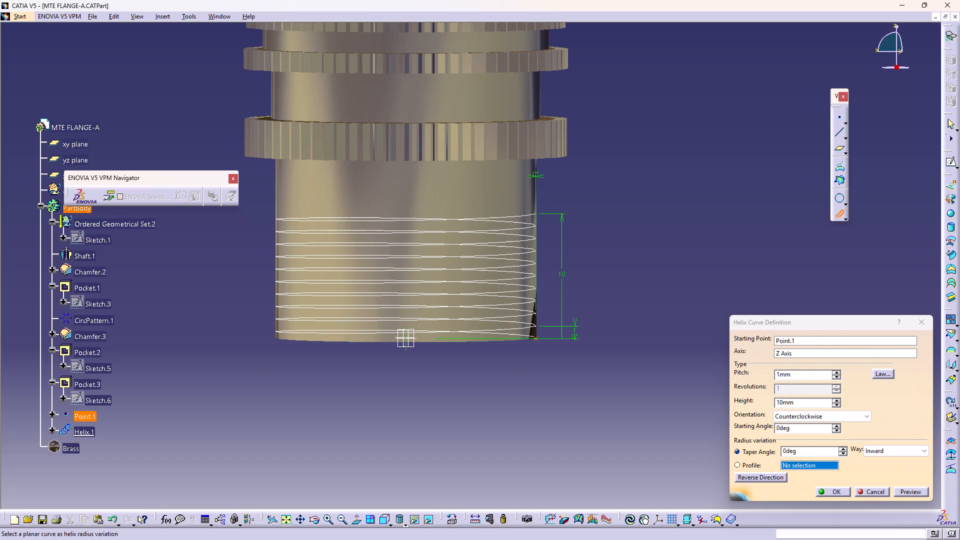
pyautogui.moveTo(620, 320); pyautogui.dragTo(606, 370, button='middle')
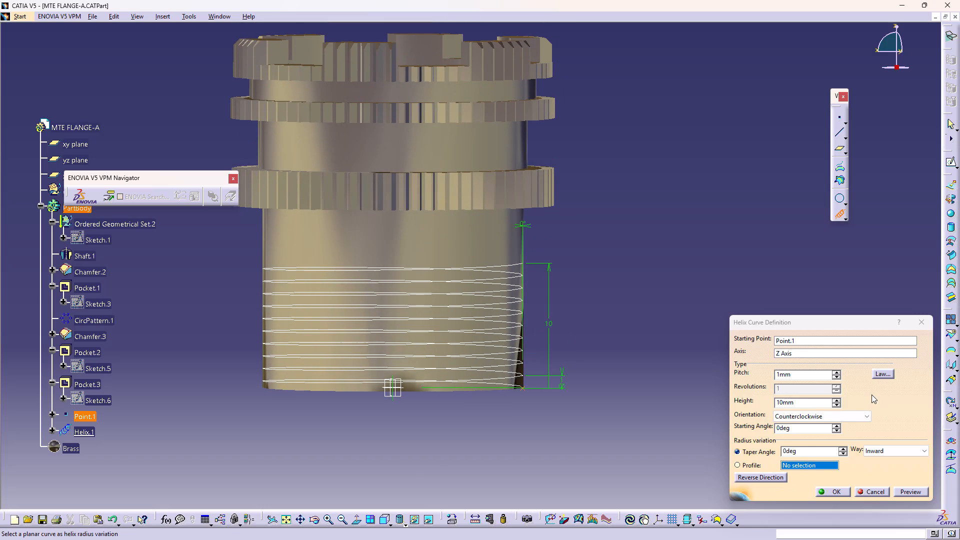
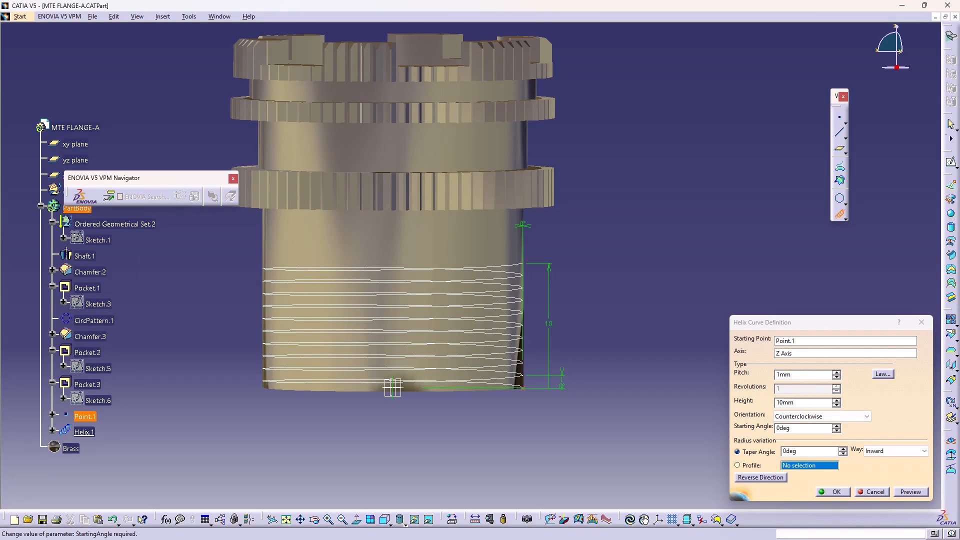
# Increase the helix height to 14 mm so its turns reach up toward the lowest toothed collar.
pyautogui.tripleClick(836, 400)
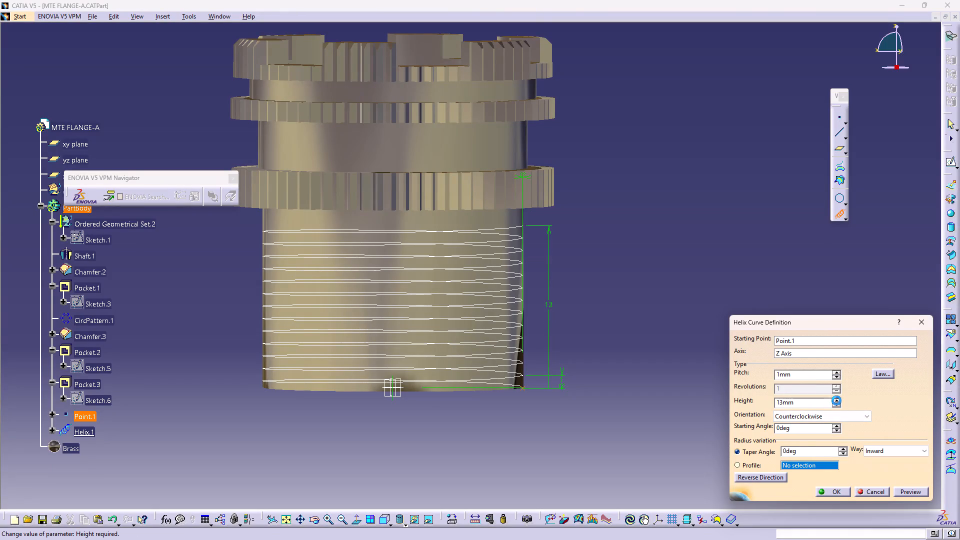
pyautogui.click(836, 400)
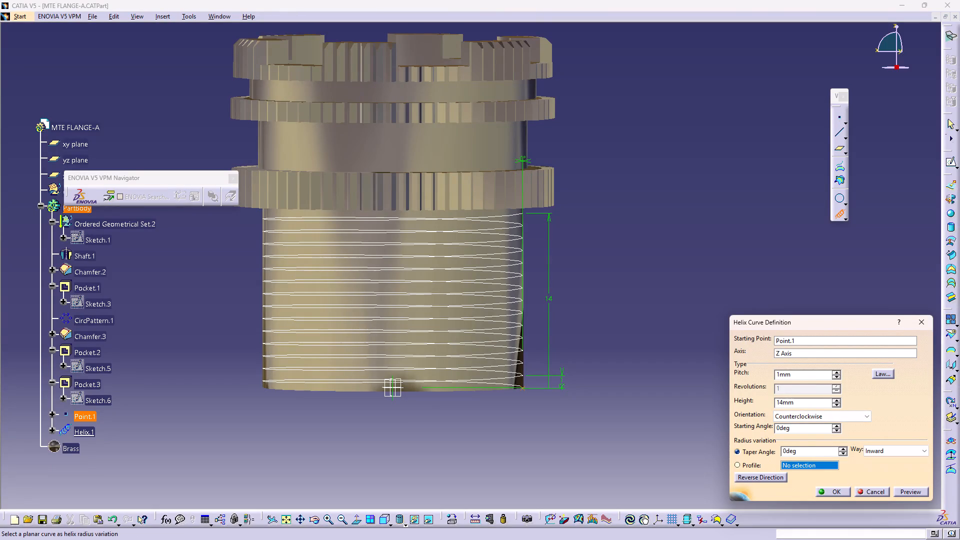
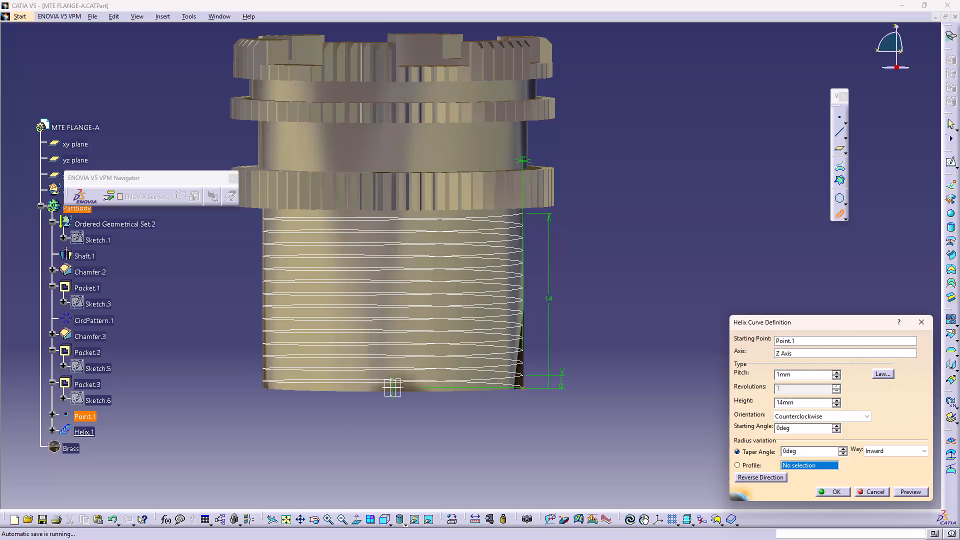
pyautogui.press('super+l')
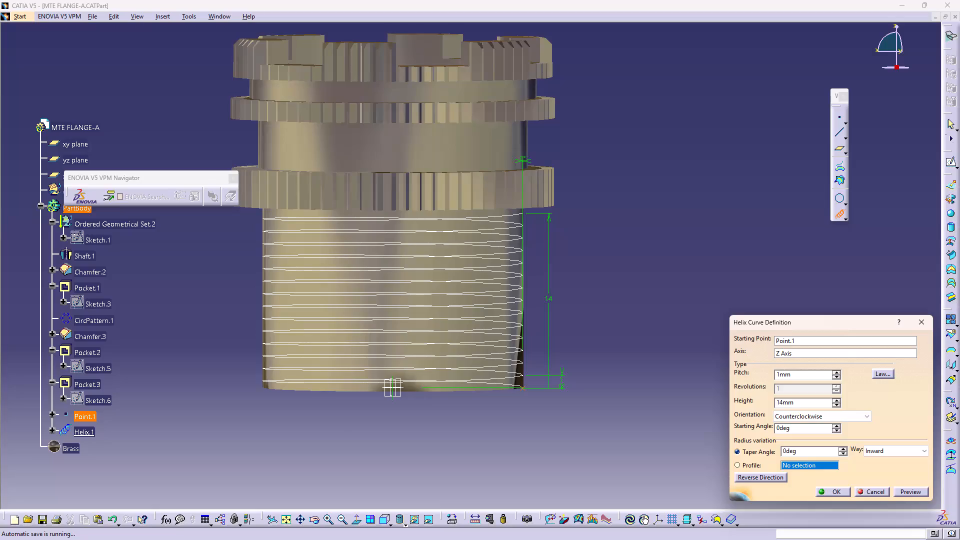
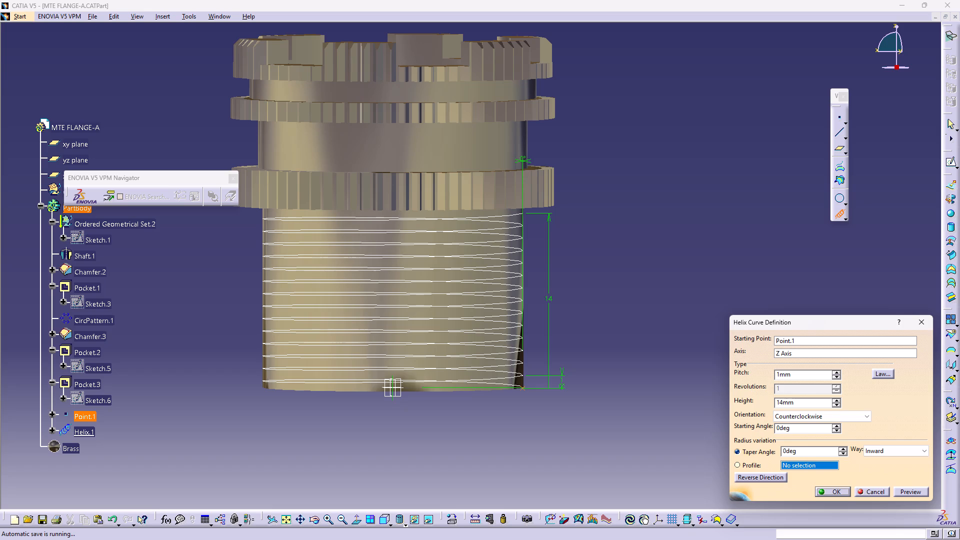
# Create the helix from Point.1 about the Z axis with 1 mm pitch and 14 mm height.
pyautogui.press('space')
pyautogui.press('space')
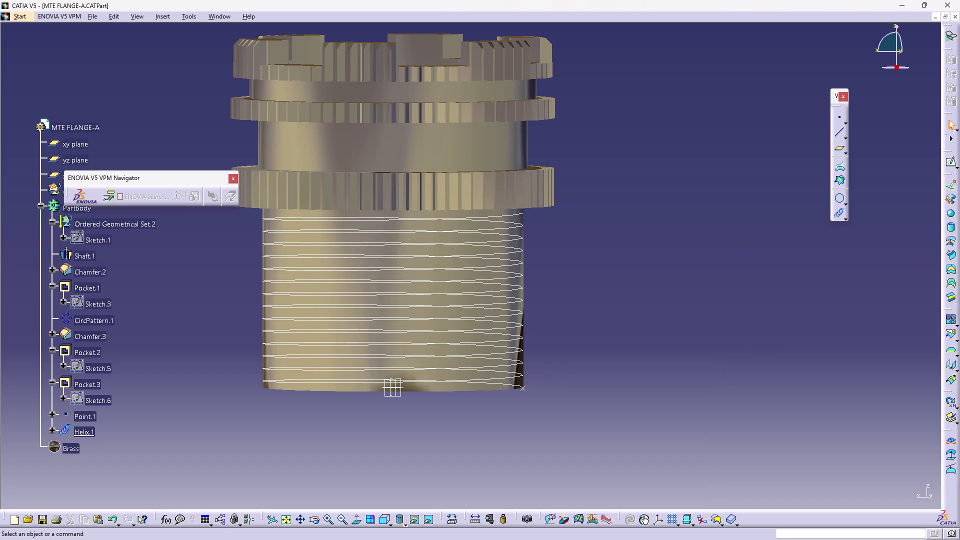
# Examine the helix around the flange's plain end from the side and from below.
pyautogui.moveTo(619, 345); pyautogui.dragTo(588, 458, button='middle')
pyautogui.moveTo(619, 345); pyautogui.dragTo(588, 458, button='right')
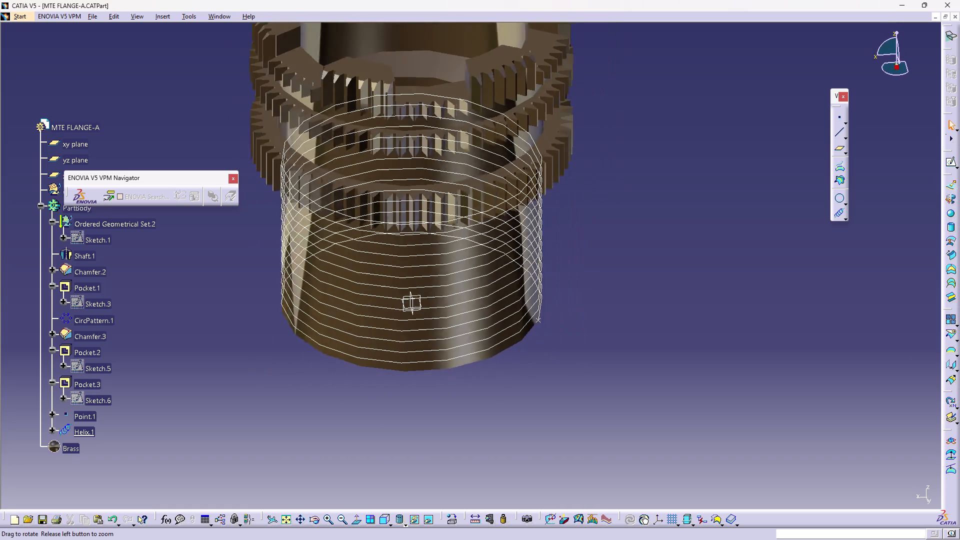
pyautogui.moveTo(588, 458); pyautogui.dragTo(549, 327, button='right')
pyautogui.moveTo(588, 458); pyautogui.dragTo(559, 326, button='middle')
pyautogui.moveTo(651, 342); pyautogui.dragTo(621, 387, button='middle')
pyautogui.moveTo(649, 352); pyautogui.dragTo(622, 386, button='right')
pyautogui.rightClick(621, 386)
pyautogui.moveTo(623, 362); pyautogui.dragTo(593, 316, button='middle')
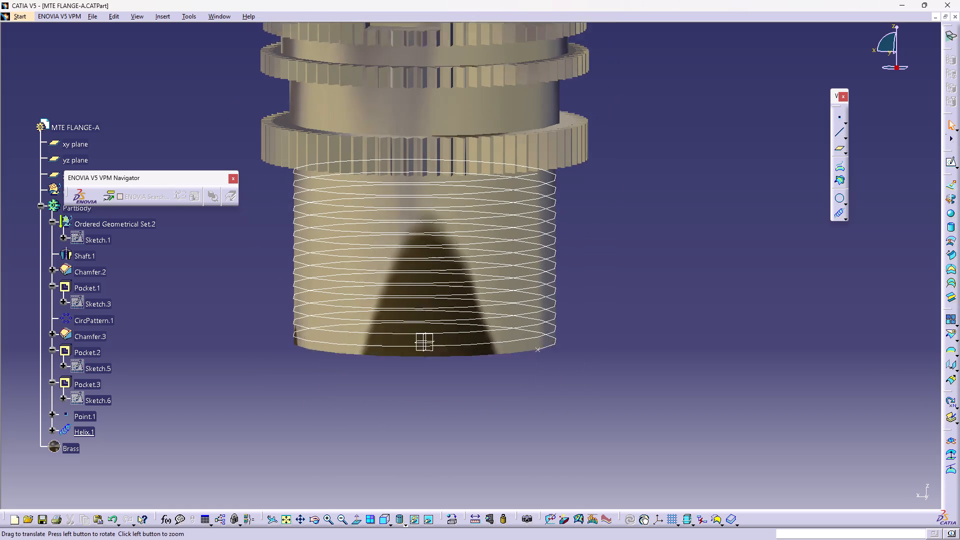
pyautogui.moveTo(593, 316); pyautogui.dragTo(577, 293, button='middle')
pyautogui.moveTo(476, 333); pyautogui.dragTo(531, 221, button='middle')
pyautogui.moveTo(476, 333); pyautogui.dragTo(531, 221, button='right')
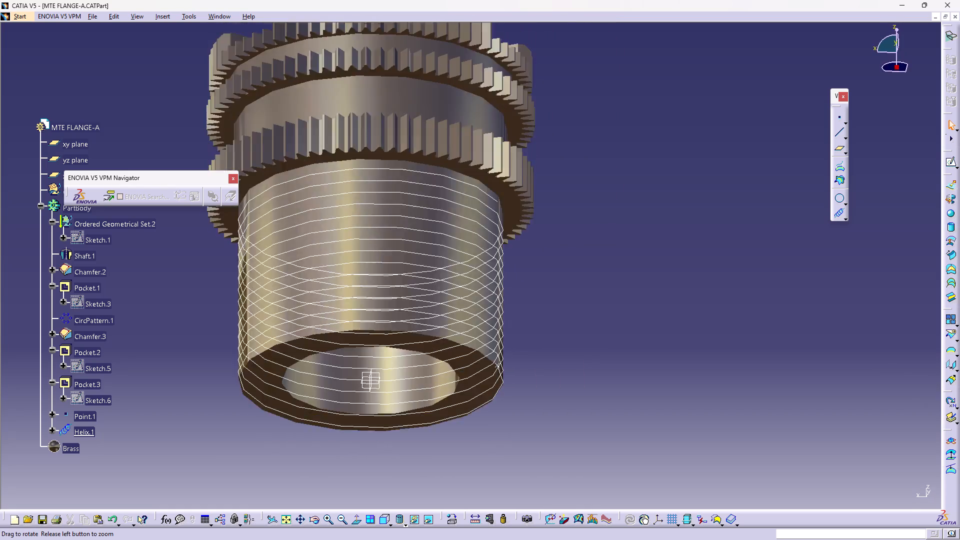
pyautogui.moveTo(531, 221); pyautogui.dragTo(537, 107, button='right')
pyautogui.moveTo(531, 221); pyautogui.dragTo(537, 107, button='middle')
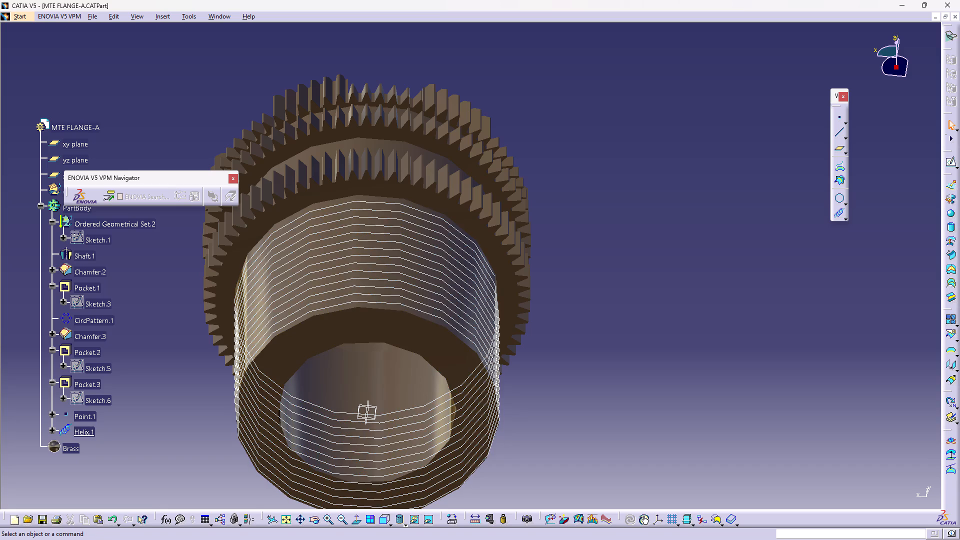
# Float the standard views palette and inspect the helix in the top and front views.
pyautogui.click(389, 526)
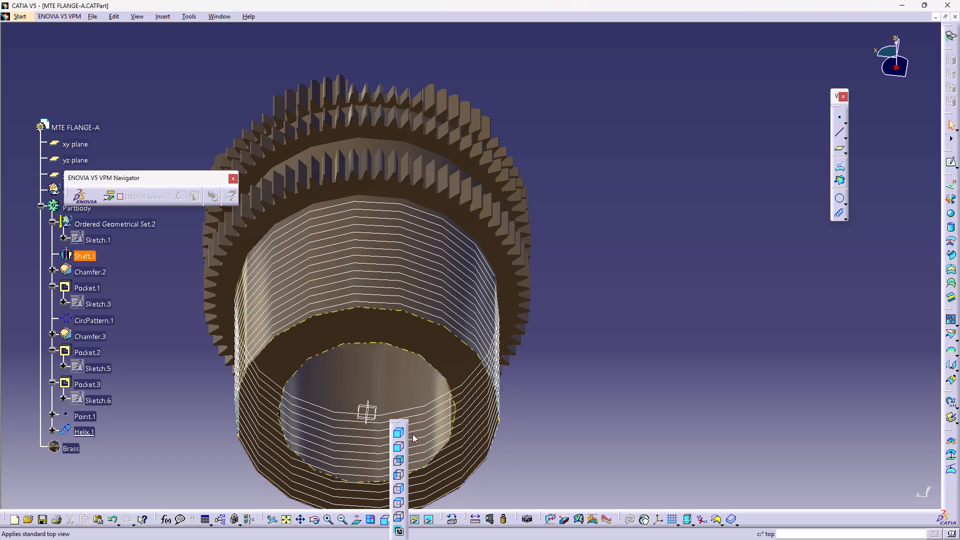
pyautogui.moveTo(391, 425); pyautogui.dragTo(704, 180)
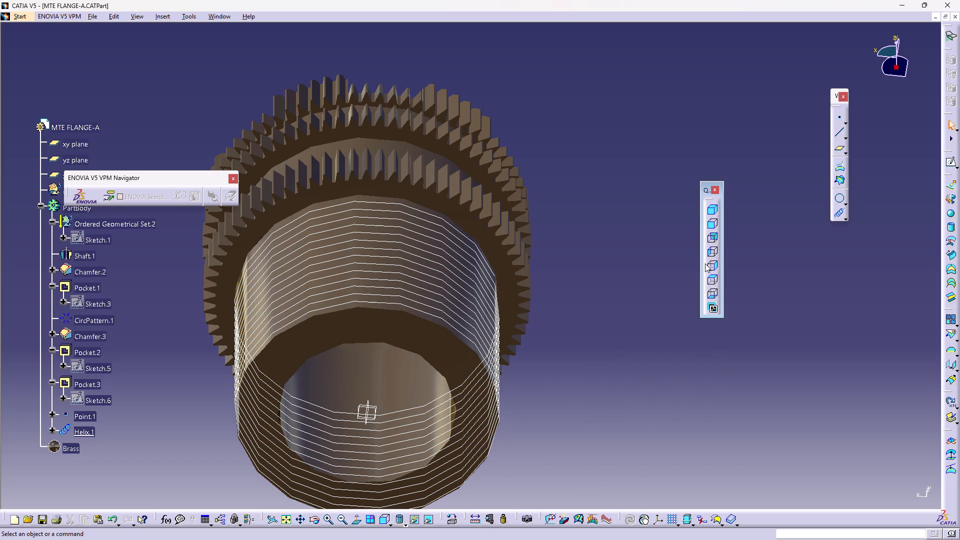
pyautogui.click(712, 277)
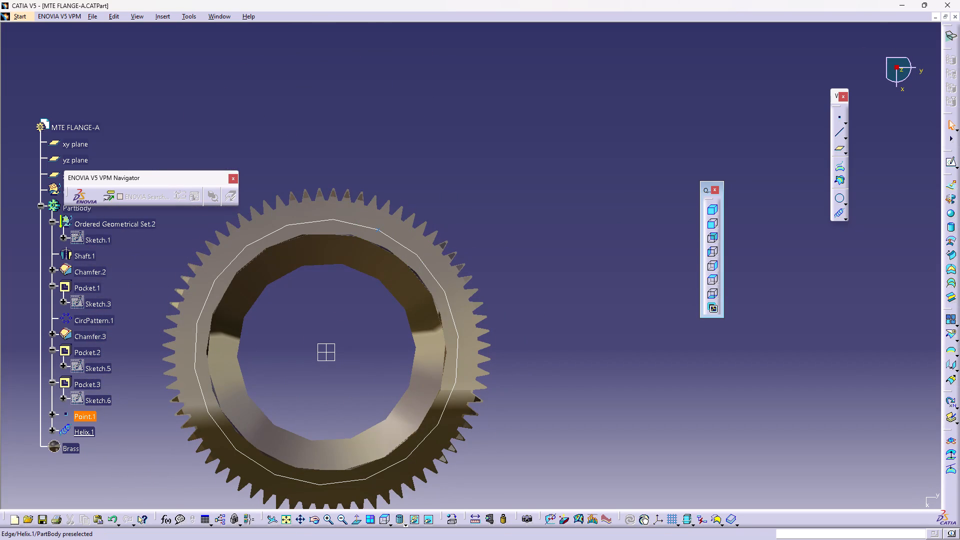
pyautogui.moveTo(379, 229); pyautogui.dragTo(463, 299)
pyautogui.click(633, 298)
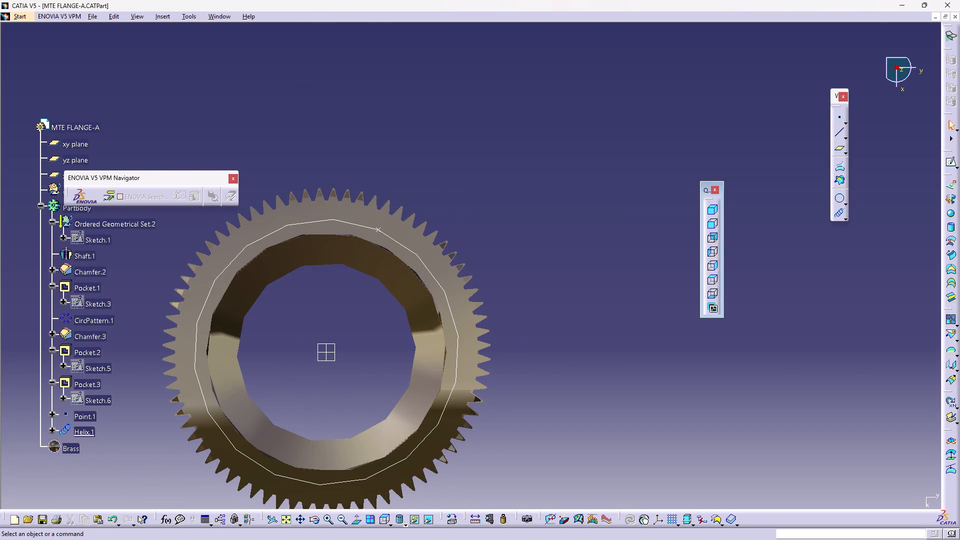
pyautogui.click(714, 223)
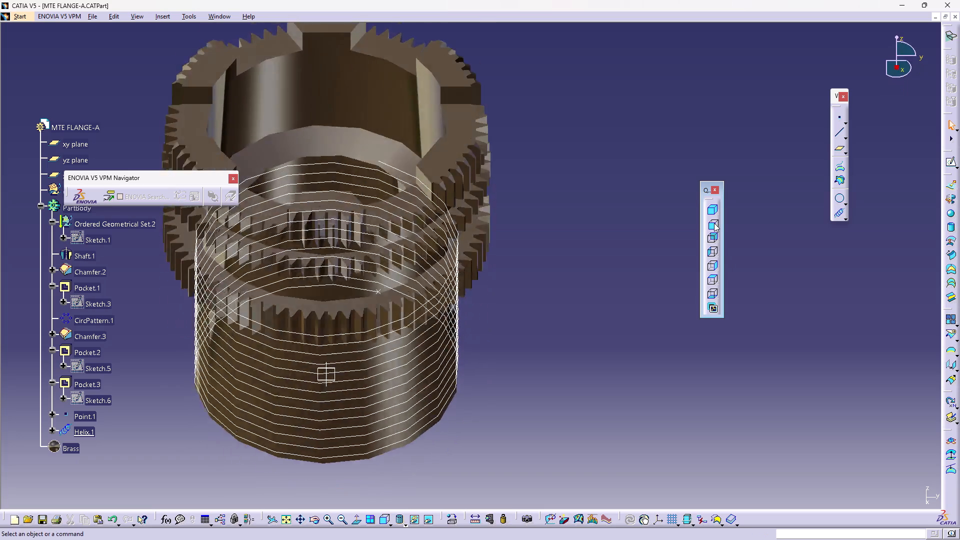
pyautogui.moveTo(538, 330); pyautogui.dragTo(595, 291, button='middle')
pyautogui.click(563, 334)
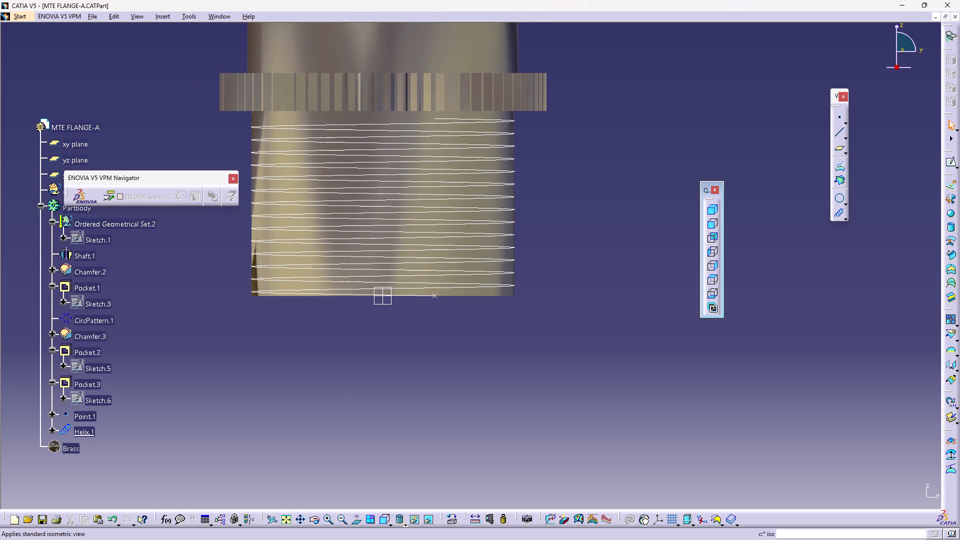
# Sketch a circle of about 0.43 mm radius on the yz plane, centred at the lower outer corner of the plain end.
pyautogui.click(950, 164)
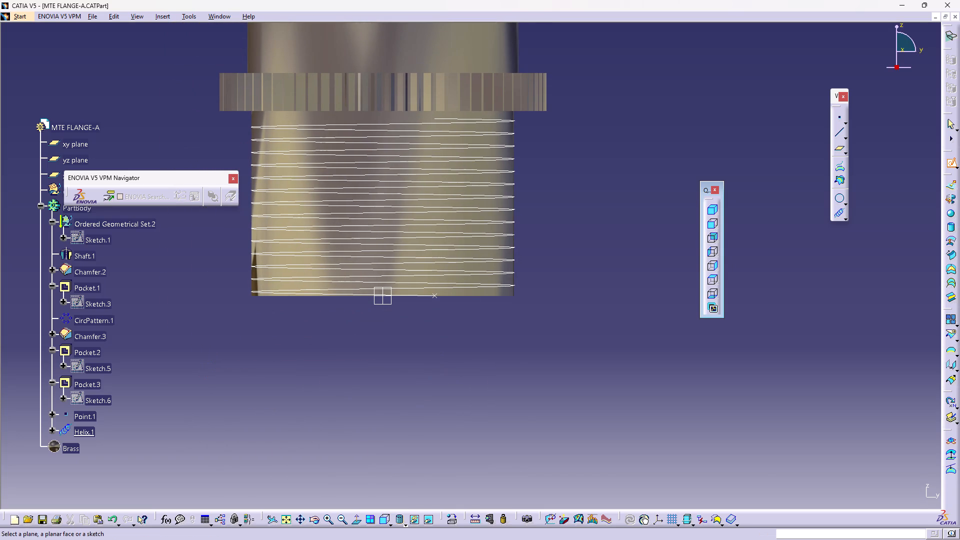
pyautogui.click(389, 302)
pyautogui.moveTo(495, 287); pyautogui.dragTo(492, 271, button='middle')
pyautogui.rightClick(492, 271)
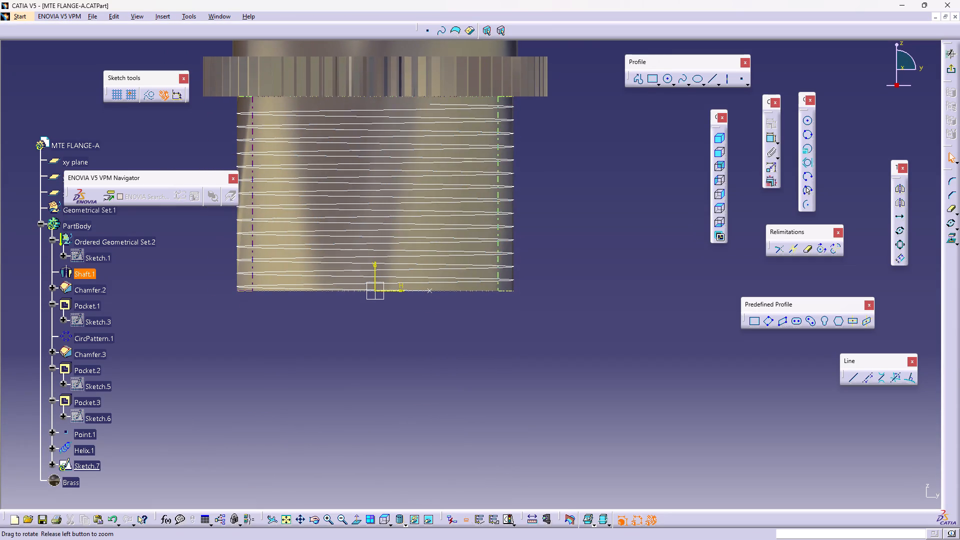
pyautogui.moveTo(492, 271); pyautogui.dragTo(501, 190, button='middle')
pyautogui.moveTo(517, 255); pyautogui.dragTo(516, 192, button='middle')
pyautogui.doubleClick(558, 296)
pyautogui.moveTo(580, 296); pyautogui.dragTo(515, 321, button='middle')
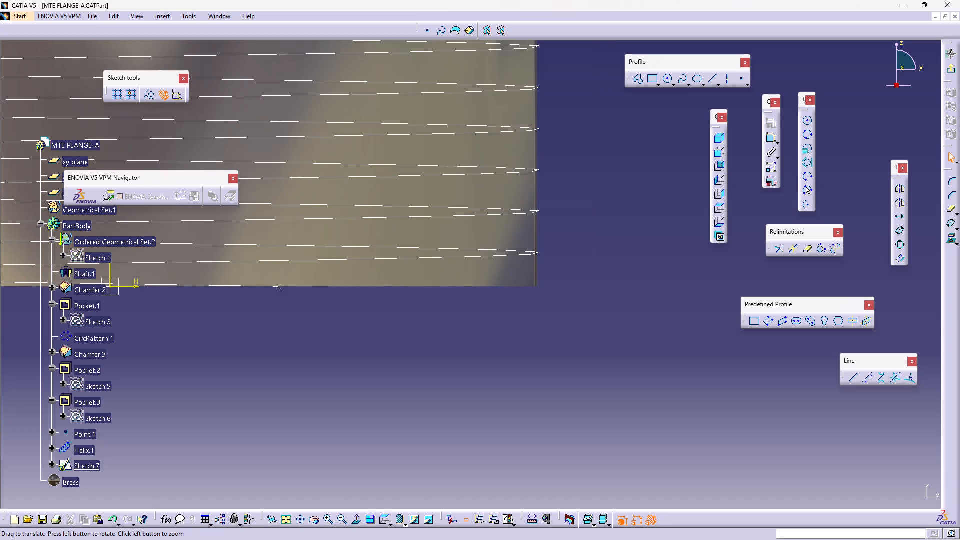
pyautogui.doubleClick(572, 302)
pyautogui.click(667, 82)
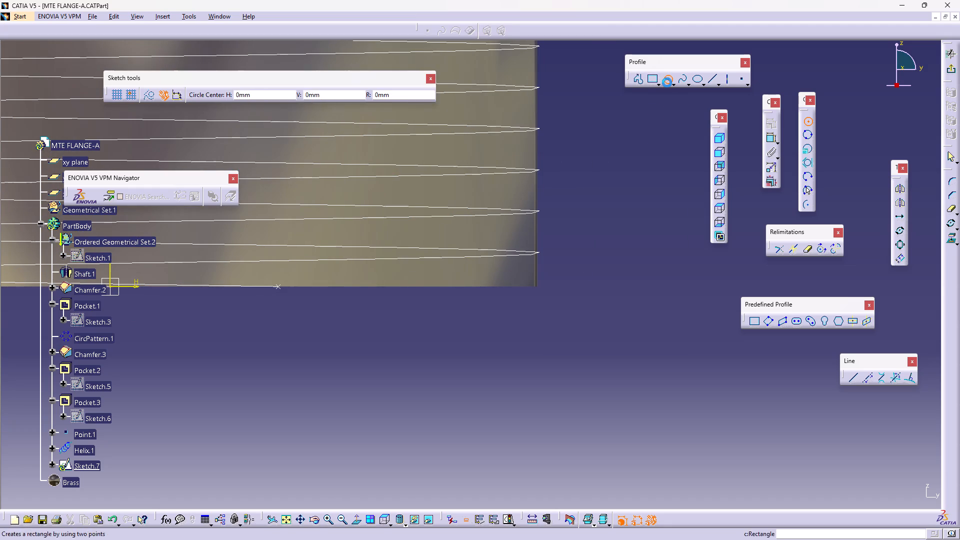
pyautogui.click(537, 286)
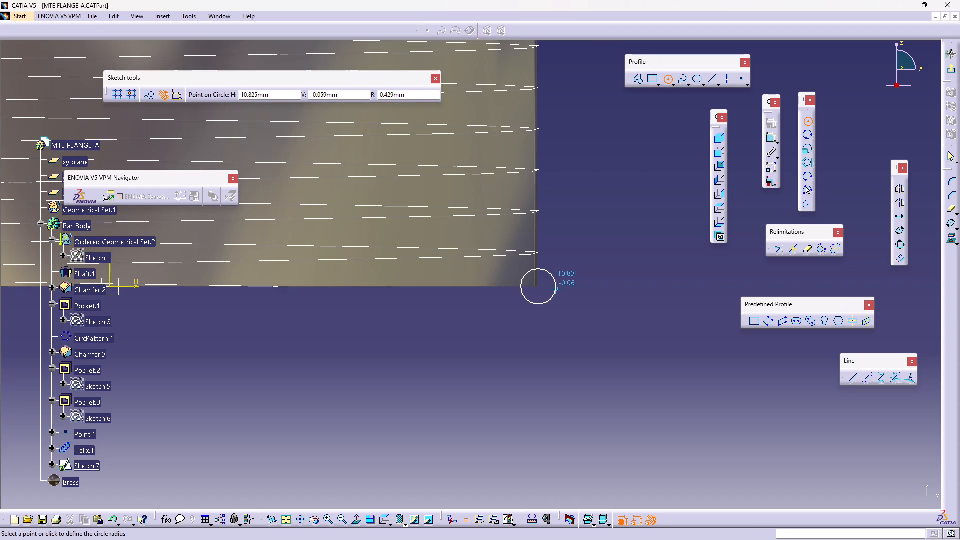
pyautogui.click(557, 289)
# Dimension the circle and set its diameter to 1 mm.
pyautogui.click(771, 136)
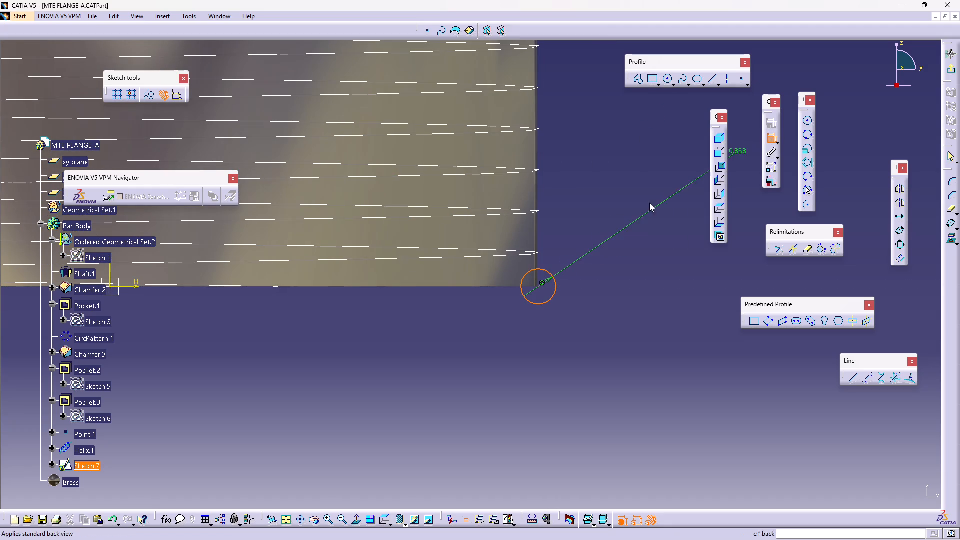
pyautogui.tripleClick(620, 228)
pyautogui.press('1')
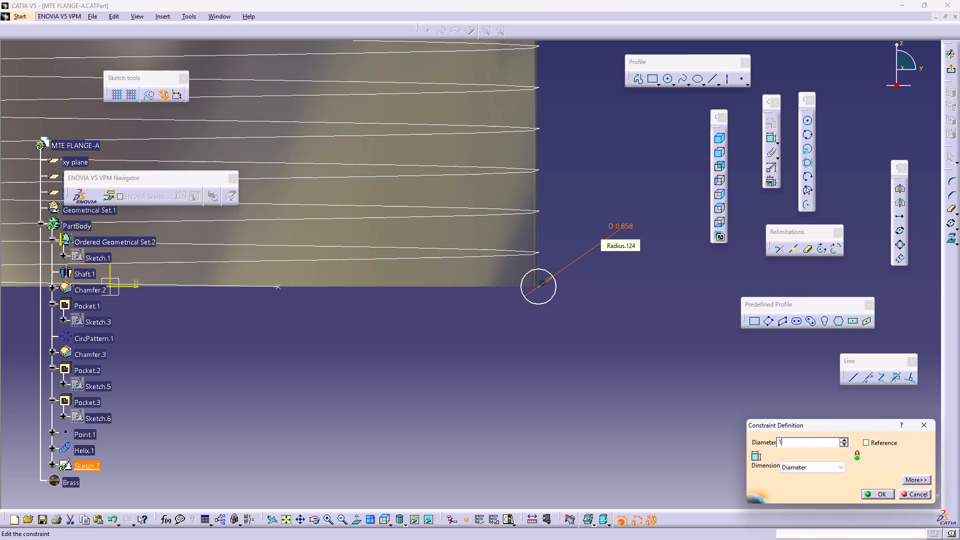
pyautogui.press('Return')
pyautogui.click(654, 205)
# Leave the circle sketch and set the pitch of Helix.1 to 1.5 mm.
pyautogui.moveTo(654, 204); pyautogui.dragTo(657, 285, button='middle')
pyautogui.rightClick(654, 204)
pyautogui.doubleClick(618, 299)
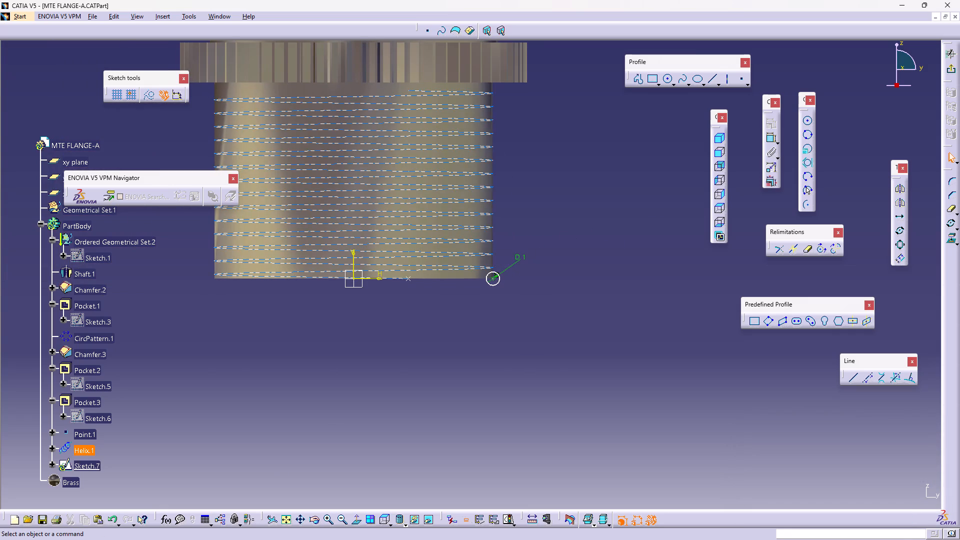
pyautogui.click(491, 201)
pyautogui.click(491, 201)
pyautogui.click(491, 200)
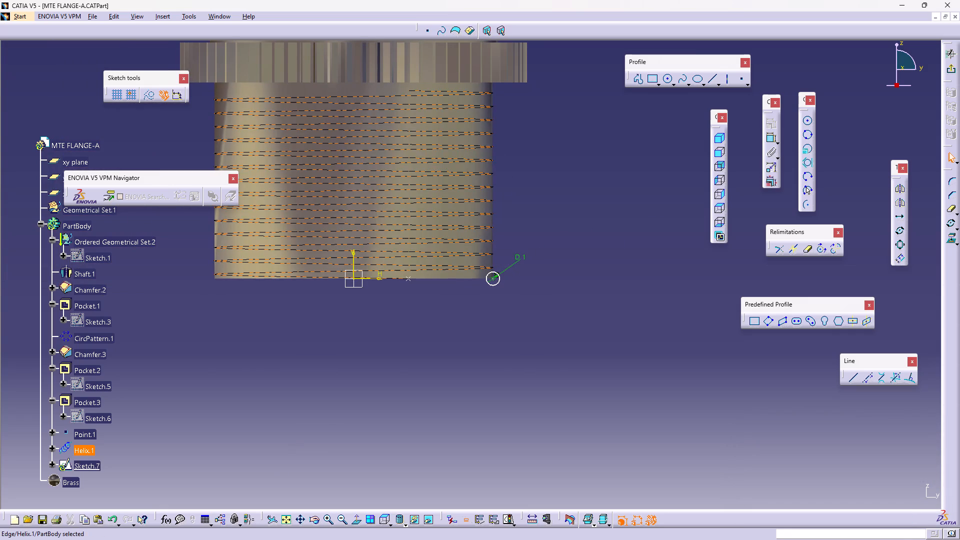
pyautogui.doubleClick(491, 200)
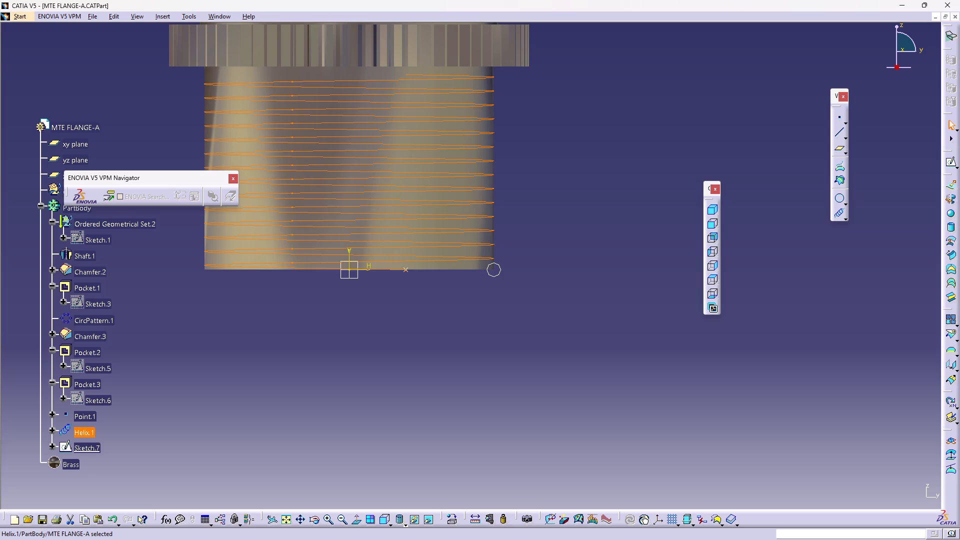
pyautogui.click(491, 200)
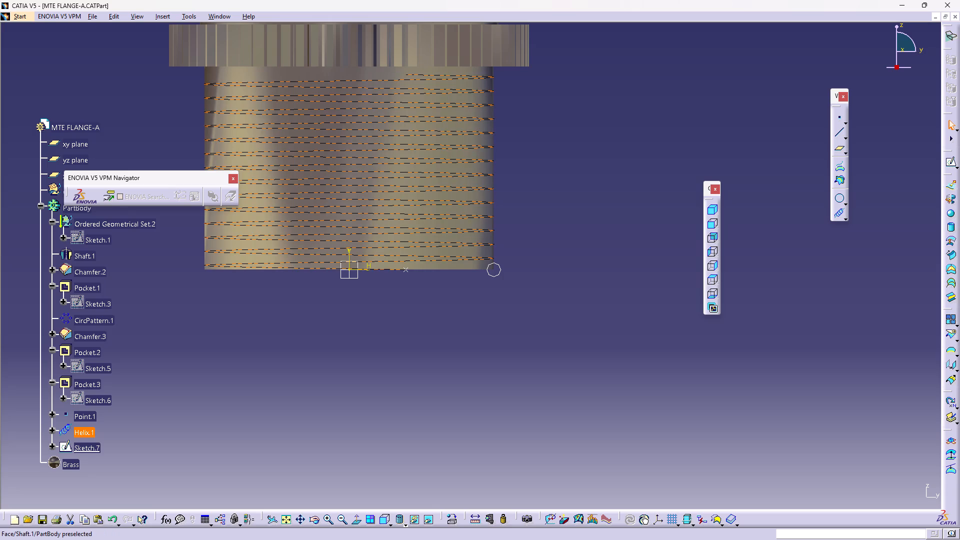
pyautogui.doubleClick(485, 202)
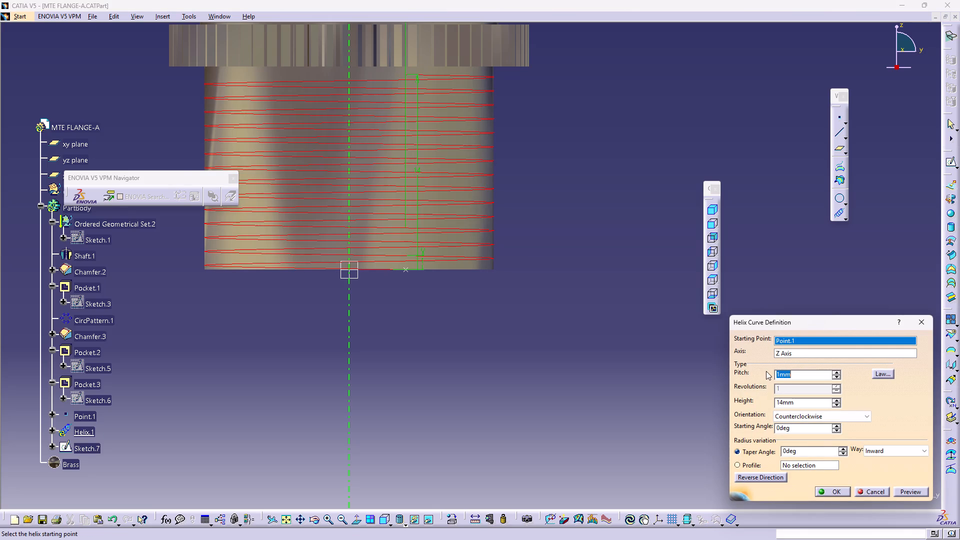
pyautogui.write('1.5')
pyautogui.press('Return')
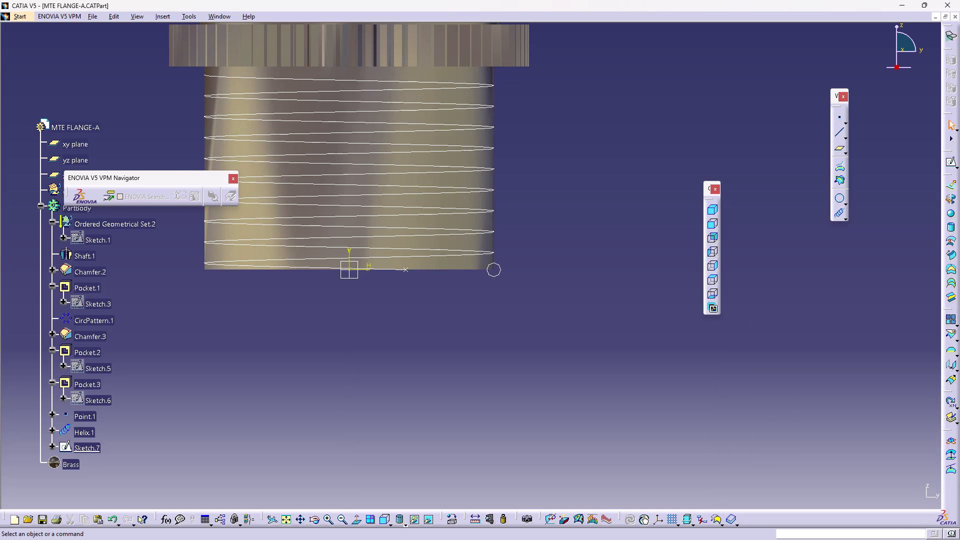
# Reopen the circle sketch, Sketch.7, and move the circle outward, clear of the flange's lower corner.
pyautogui.moveTo(589, 261); pyautogui.dragTo(591, 256, button='middle')
pyautogui.rightClick(589, 261)
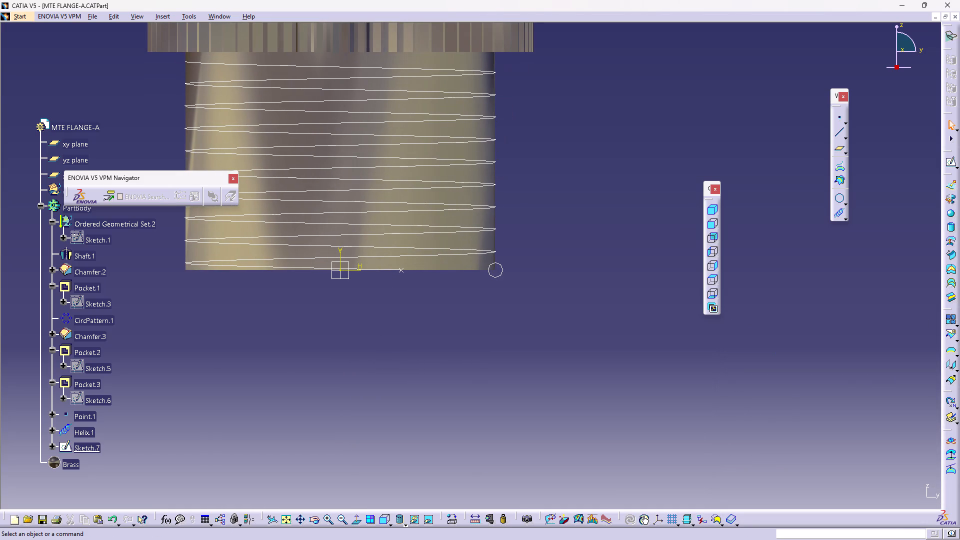
pyautogui.click(592, 244)
pyautogui.doubleClick(499, 272)
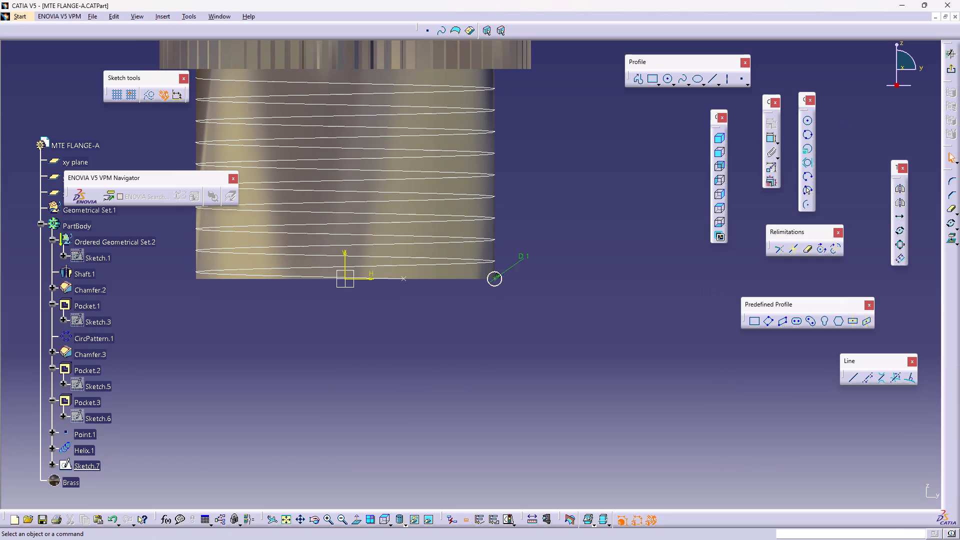
pyautogui.doubleClick(581, 243)
pyautogui.moveTo(510, 294); pyautogui.dragTo(510, 294, button='middle')
pyautogui.rightClick(510, 294)
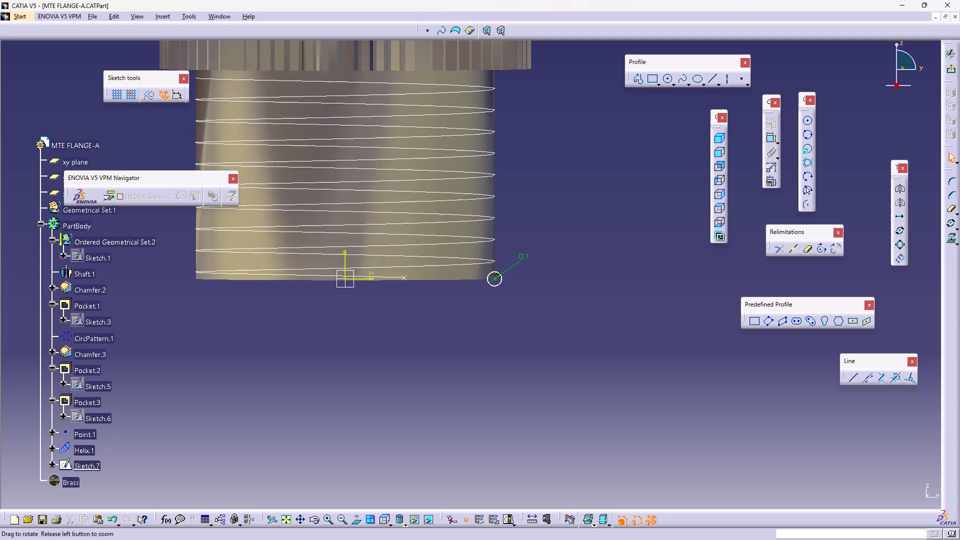
pyautogui.moveTo(510, 294); pyautogui.dragTo(517, 261, button='middle')
pyautogui.doubleClick(561, 296)
pyautogui.moveTo(507, 281); pyautogui.dragTo(539, 330)
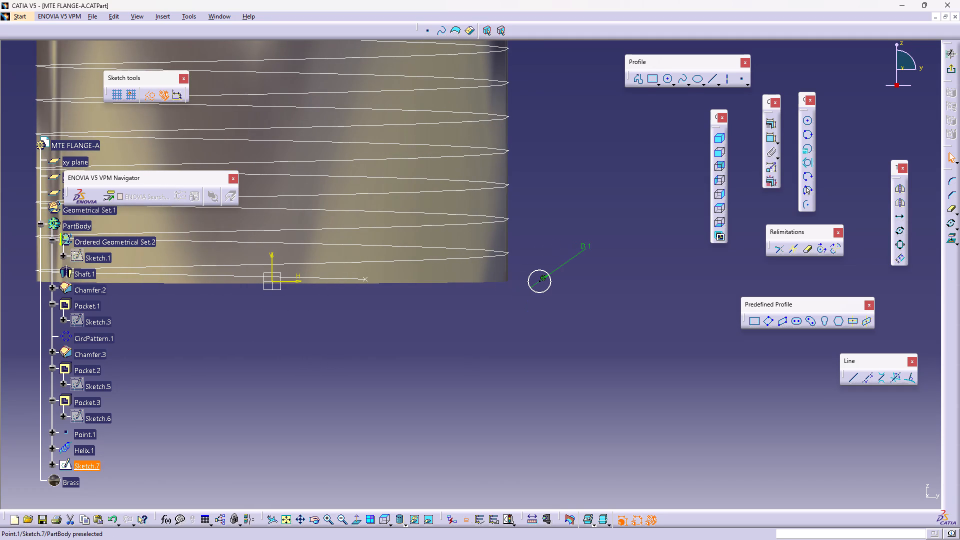
# Constrain the circle's centre to be coincident with Helix.1.
pyautogui.moveTo(539, 330); pyautogui.dragTo(538, 330)
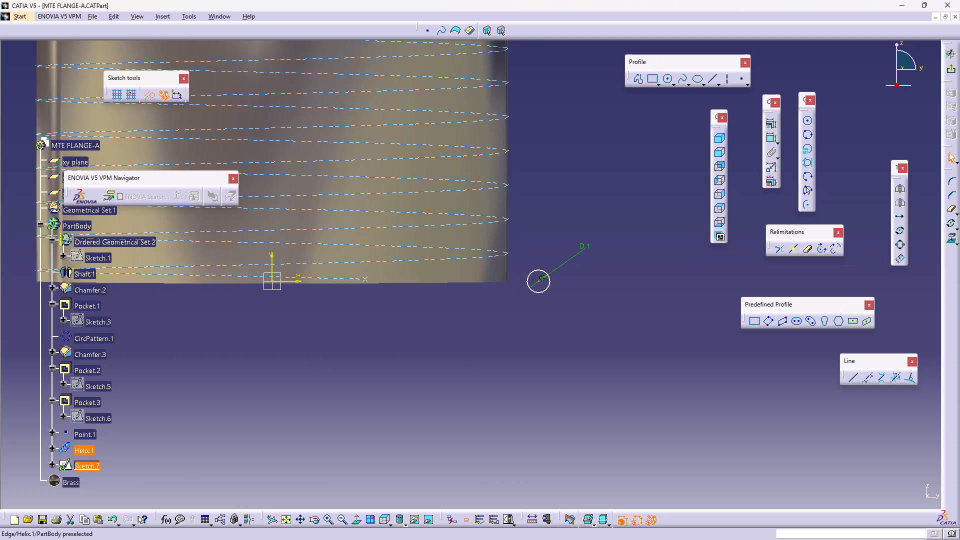
pyautogui.keyDown('ctrl'); pyautogui.click(508, 250); pyautogui.keyUp('ctrl')
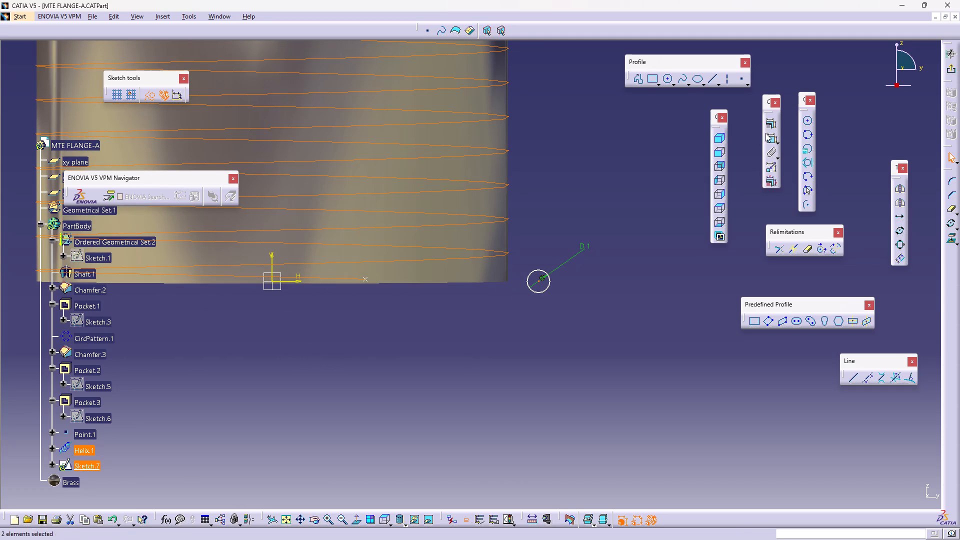
pyautogui.click(772, 125)
pyautogui.click(649, 134)
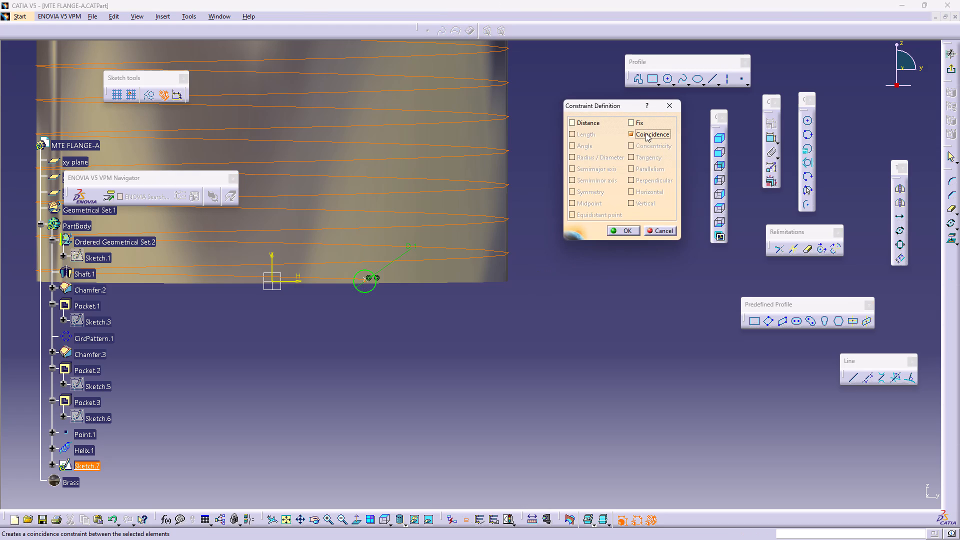
pyautogui.click(625, 229)
pyautogui.click(632, 285)
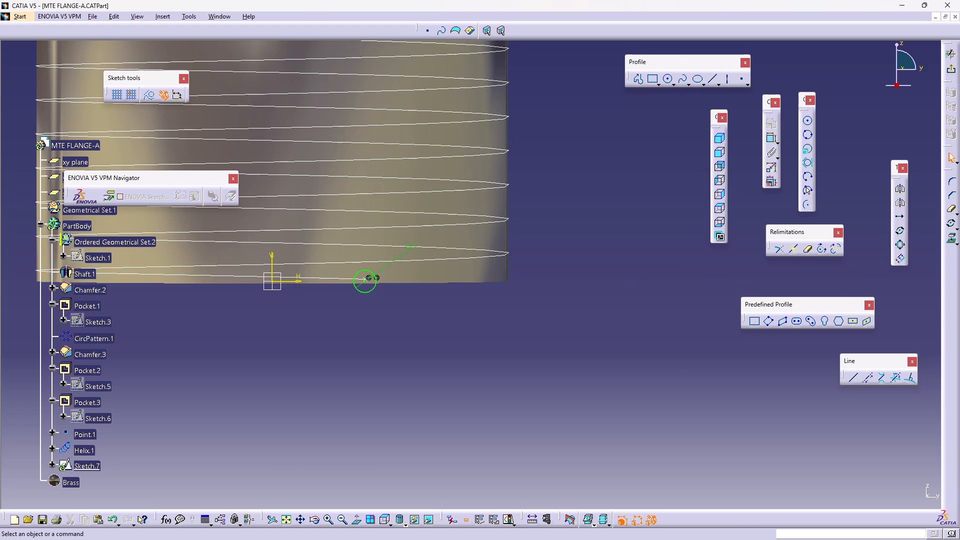
# Check the constrained circle's position relative to the helix and its starting point from below and from the side.
pyautogui.moveTo(614, 226); pyautogui.dragTo(512, 109, button='middle')
pyautogui.moveTo(609, 229); pyautogui.dragTo(215, 350, button='right')
pyautogui.moveTo(376, 357); pyautogui.dragTo(512, 109, button='right')
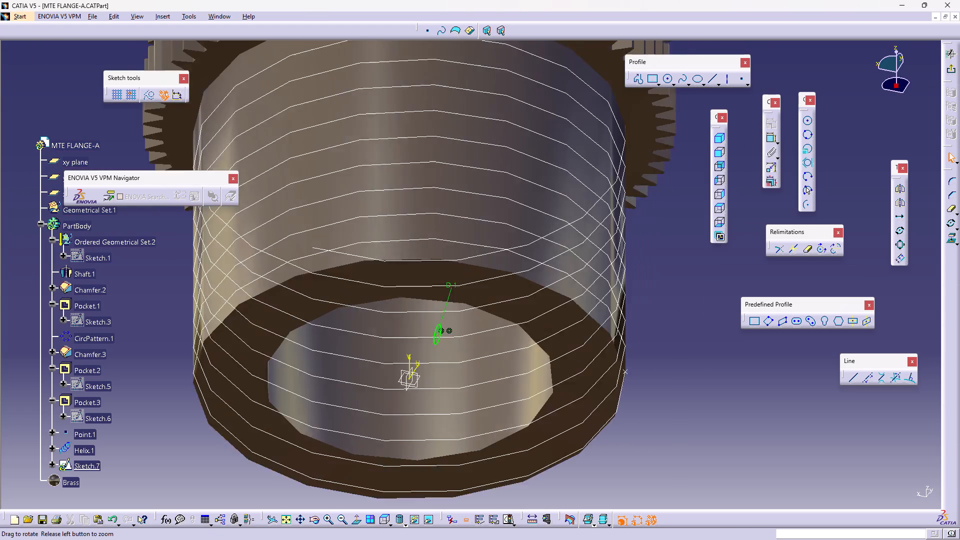
pyautogui.moveTo(512, 109); pyautogui.dragTo(638, 276, button='right')
pyautogui.moveTo(512, 109); pyautogui.dragTo(638, 276, button='middle')
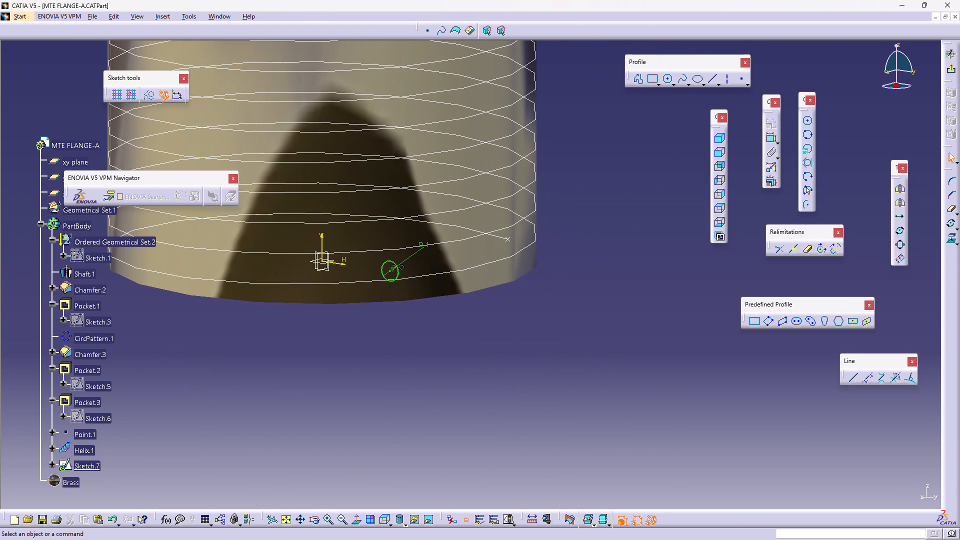
# Leave the circle sketch, Sketch.7, and switch to the Part Design workbench.
pyautogui.click(620, 286)
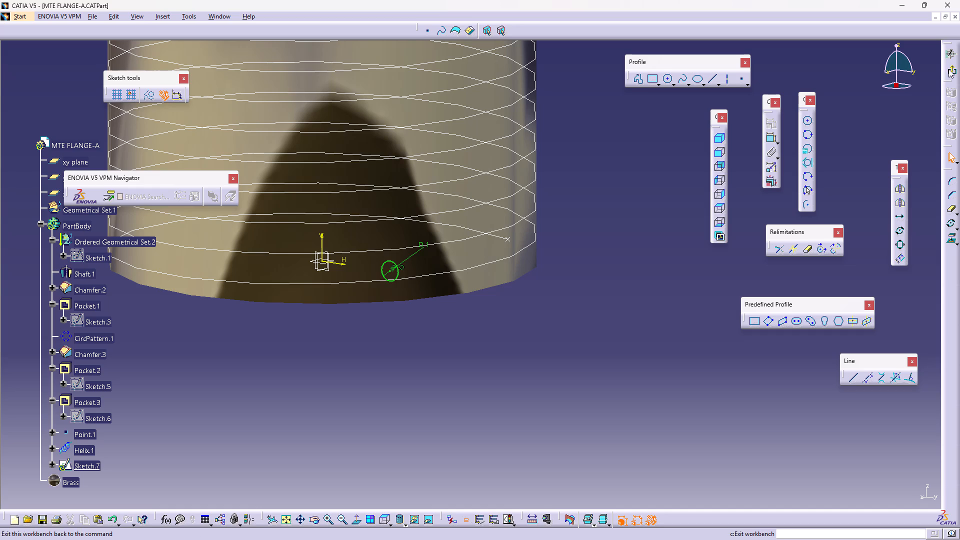
pyautogui.click(949, 69)
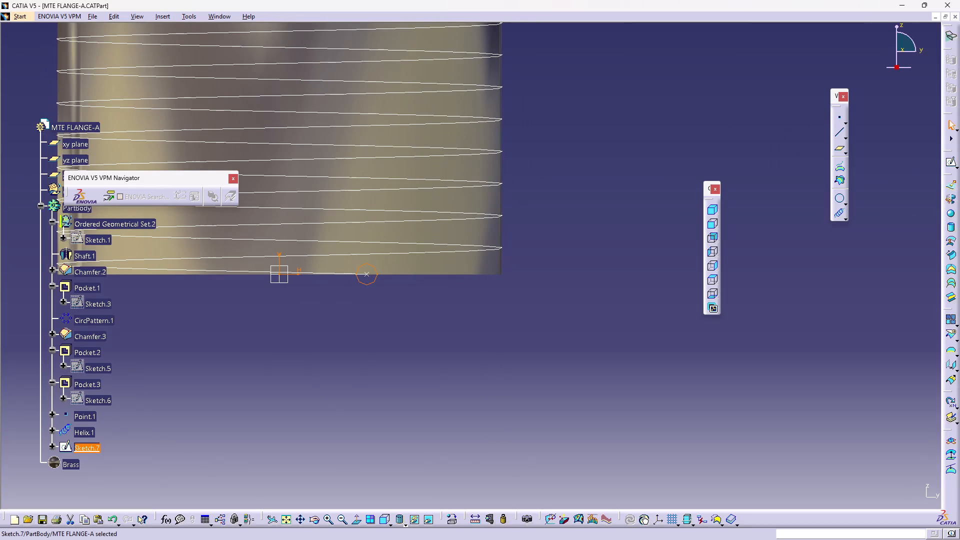
pyautogui.click(599, 254)
pyautogui.click(17, 19)
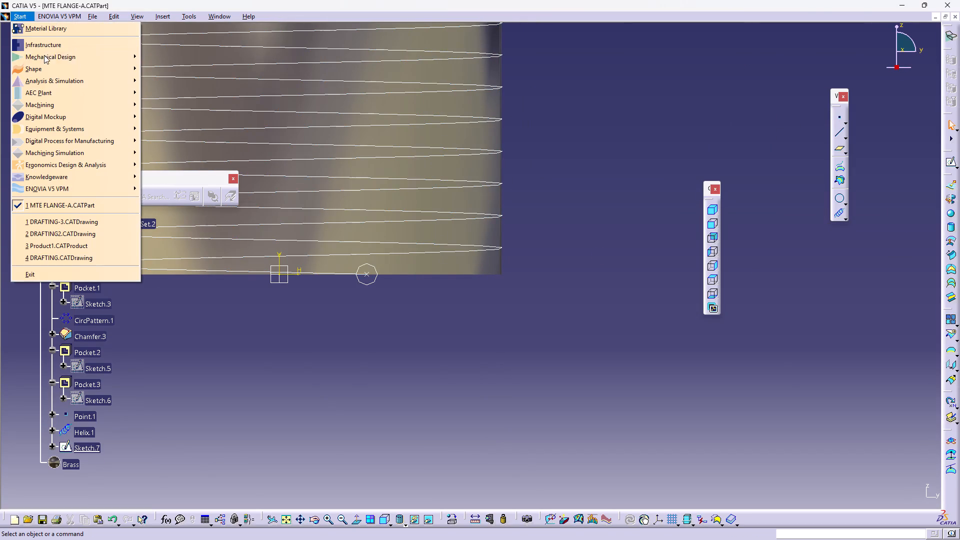
pyautogui.click(48, 56)
pyautogui.click(211, 59)
pyautogui.click(563, 106)
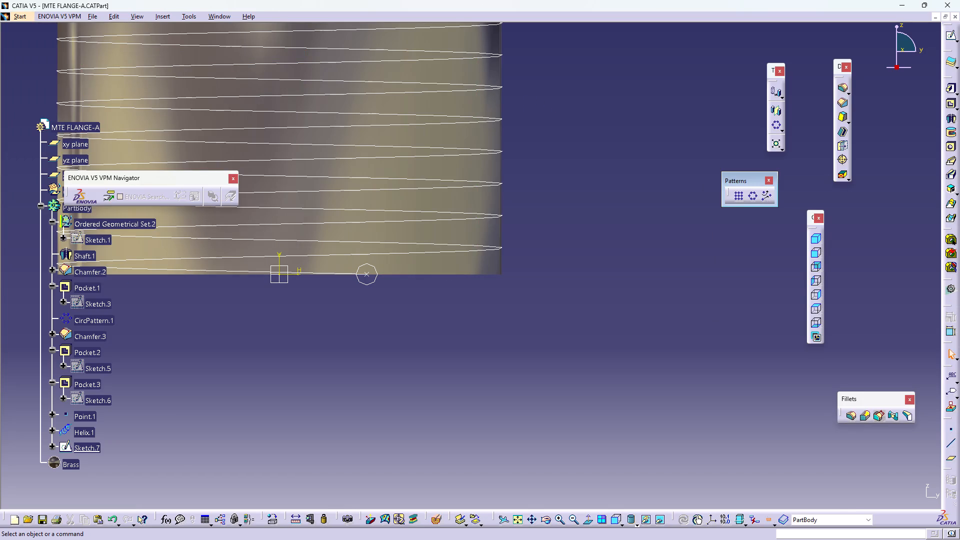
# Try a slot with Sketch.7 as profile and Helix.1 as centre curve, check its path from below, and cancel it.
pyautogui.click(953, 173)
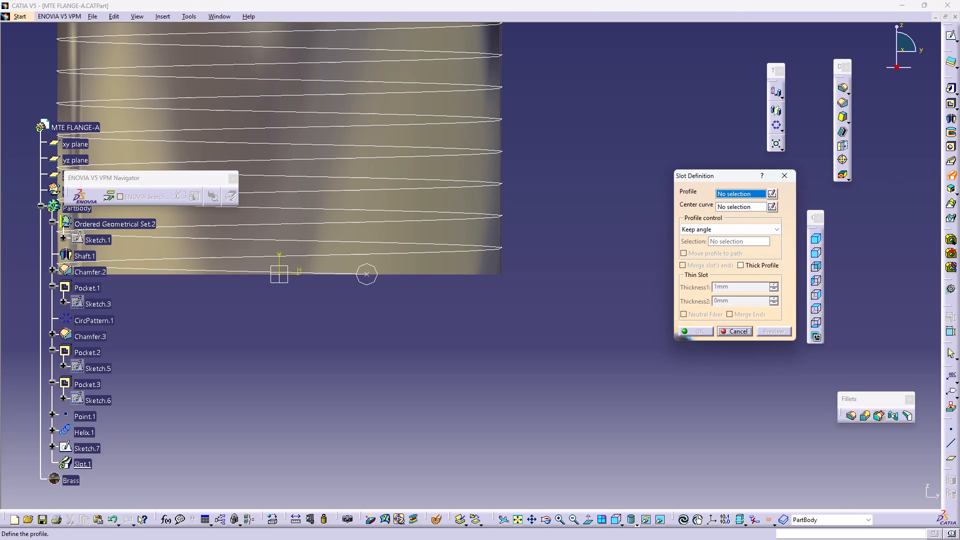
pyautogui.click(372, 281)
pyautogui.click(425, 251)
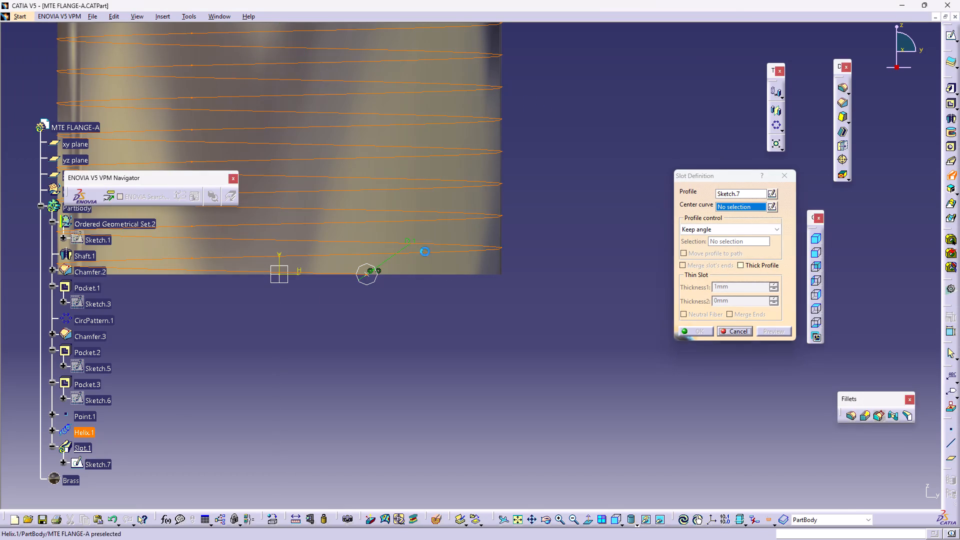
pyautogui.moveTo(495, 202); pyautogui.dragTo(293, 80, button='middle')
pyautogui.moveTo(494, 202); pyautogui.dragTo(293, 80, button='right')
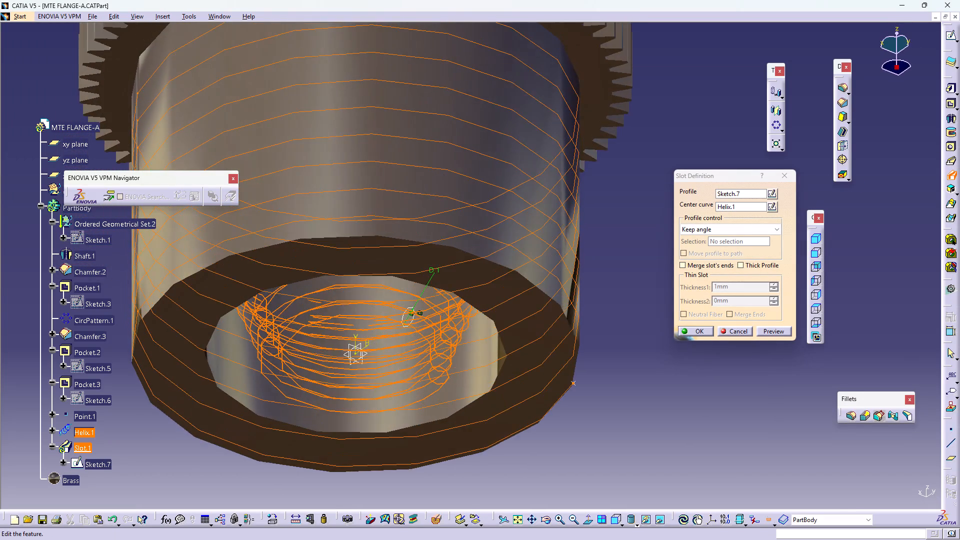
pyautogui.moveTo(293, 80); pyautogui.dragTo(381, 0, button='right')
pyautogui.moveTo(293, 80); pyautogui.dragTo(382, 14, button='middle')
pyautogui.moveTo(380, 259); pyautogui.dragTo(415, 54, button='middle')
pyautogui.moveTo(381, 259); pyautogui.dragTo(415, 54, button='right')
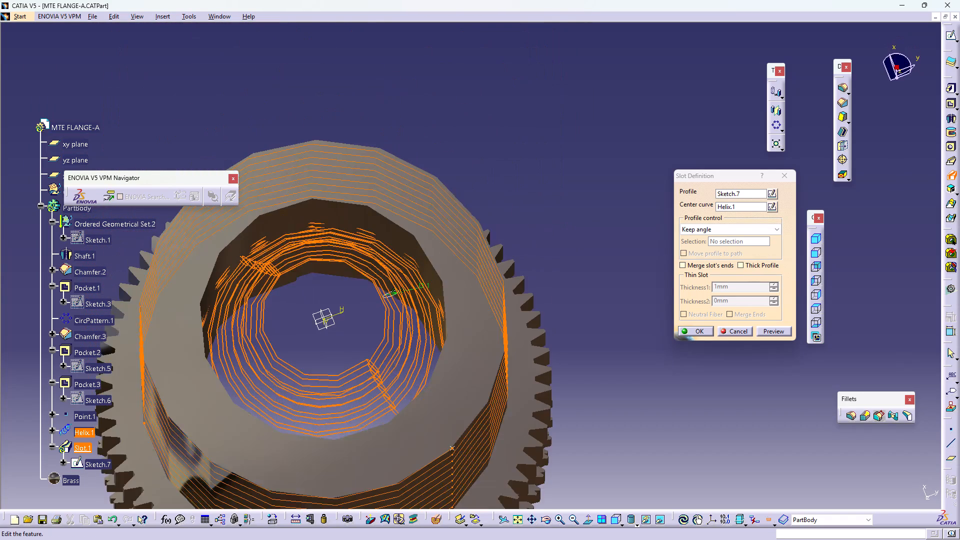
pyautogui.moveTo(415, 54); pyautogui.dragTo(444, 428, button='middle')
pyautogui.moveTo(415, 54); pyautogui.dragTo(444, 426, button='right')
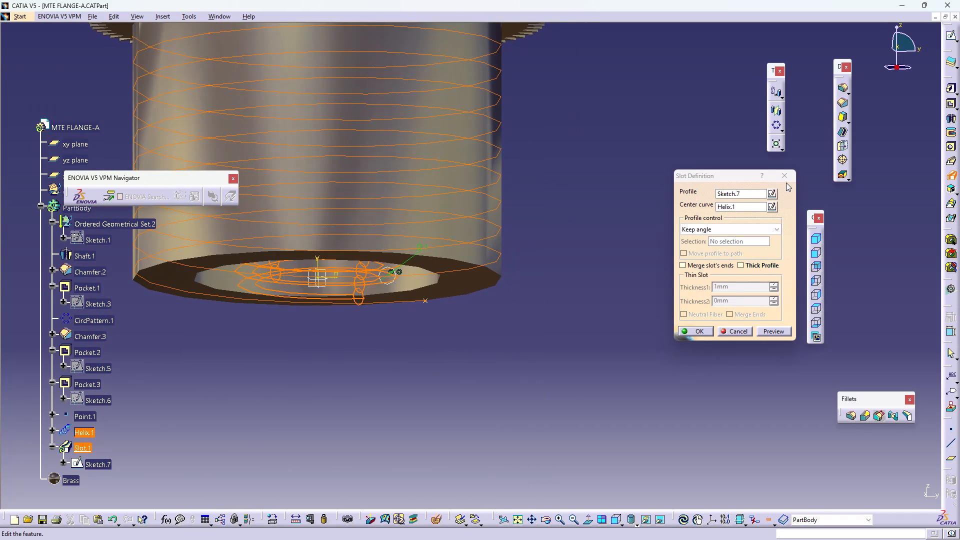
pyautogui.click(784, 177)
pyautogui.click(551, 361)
# Reopen Sketch.7 and delete the coincidence constraint tying the circle's centre to Helix.1.
pyautogui.doubleClick(391, 279)
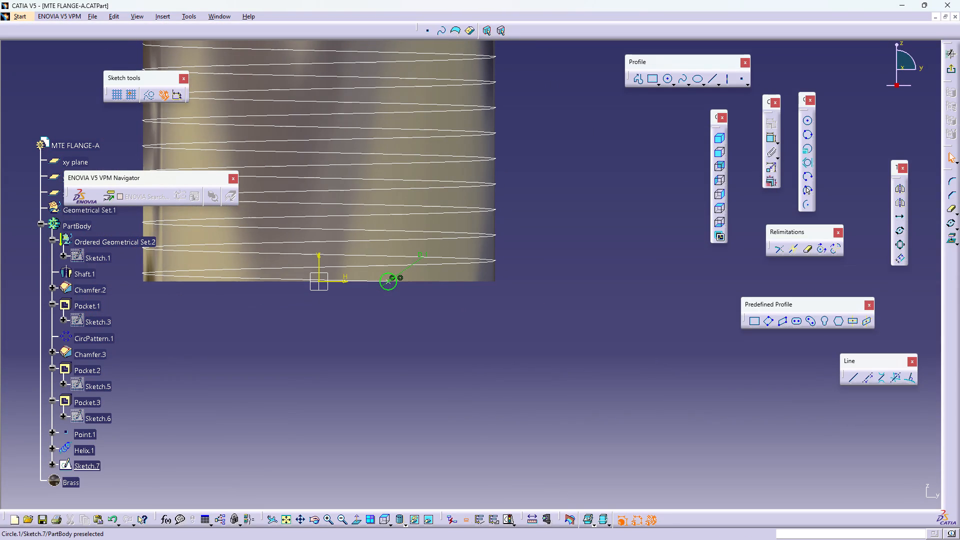
pyautogui.click(399, 278)
pyautogui.press('Delete')
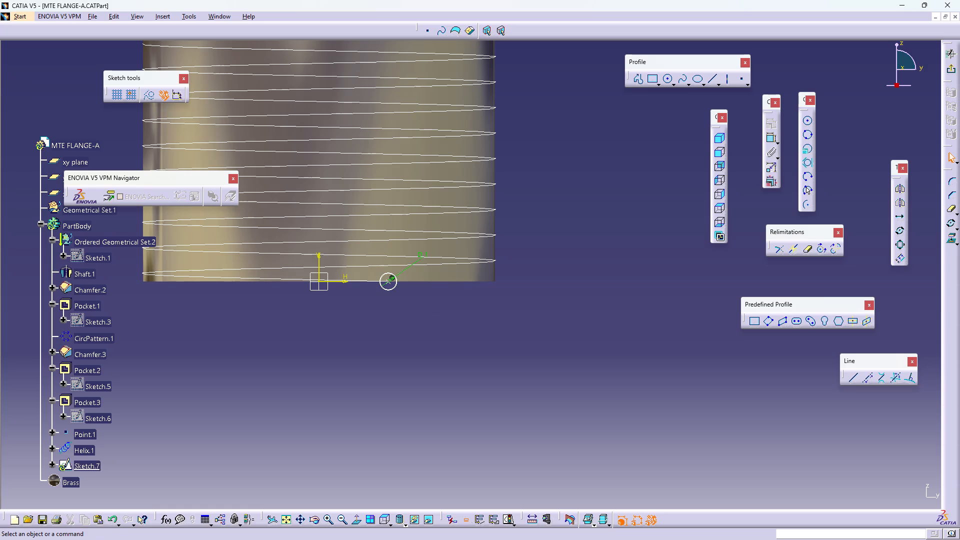
# Move the circle outward to the flange's lower outer corner, about 10.3 mm from the vertical axis.
pyautogui.moveTo(394, 284); pyautogui.dragTo(501, 290)
pyautogui.click(548, 283)
pyautogui.moveTo(550, 281); pyautogui.dragTo(556, 250, button='middle')
pyautogui.rightClick(556, 250)
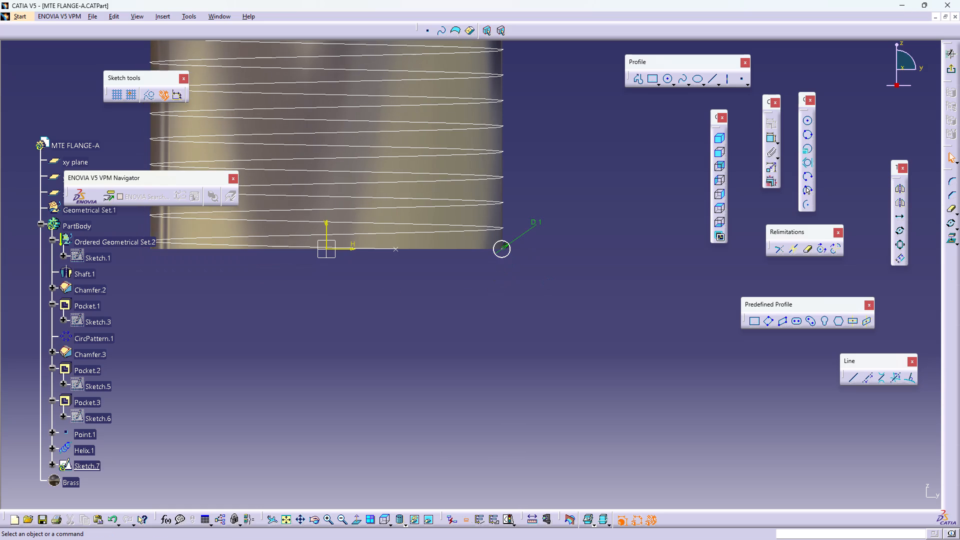
pyautogui.click(585, 297)
# Dimension the circle's centre at 10 mm from the sketch's vertical axis and leave the sketch.
pyautogui.click(766, 137)
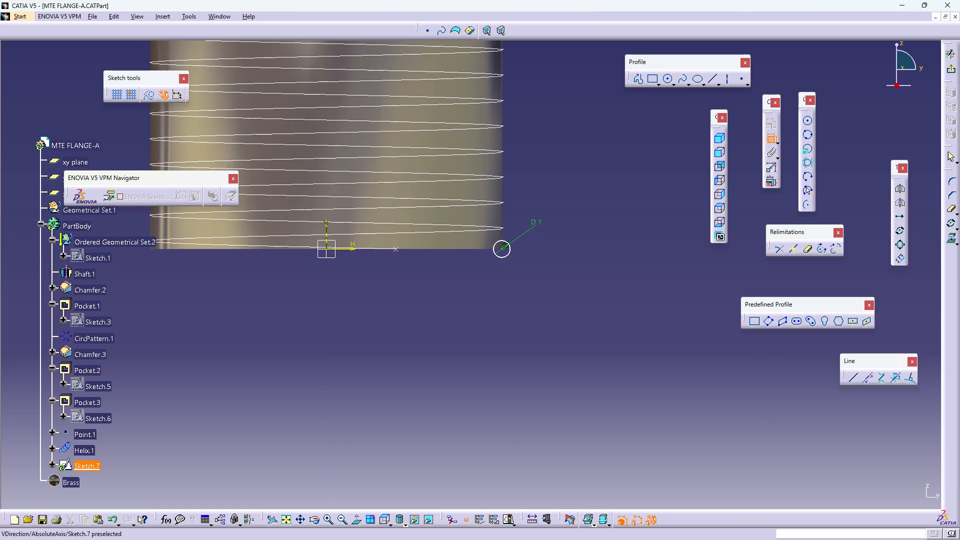
pyautogui.click(327, 235)
pyautogui.click(500, 249)
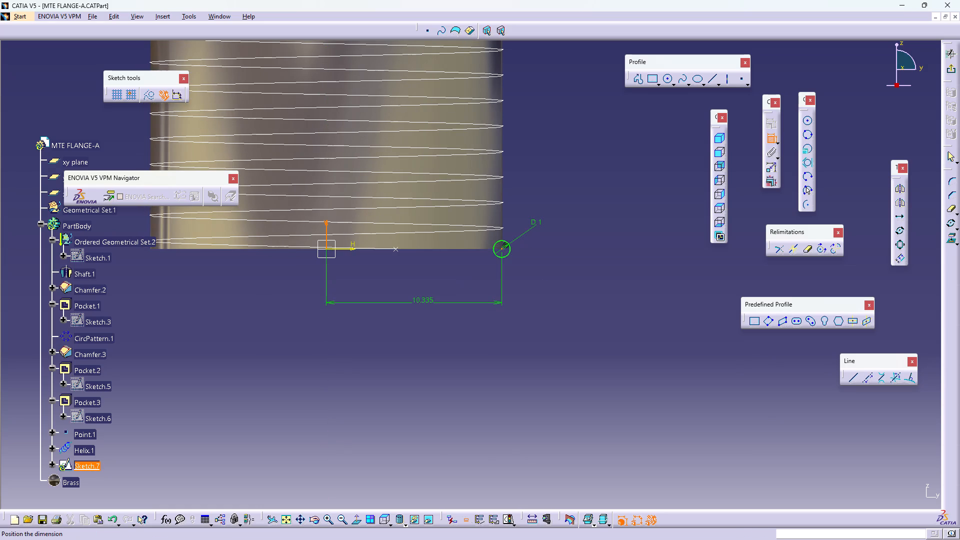
pyautogui.click(419, 301)
pyautogui.doubleClick(419, 301)
pyautogui.write('10')
pyautogui.press('Return')
pyautogui.click(530, 283)
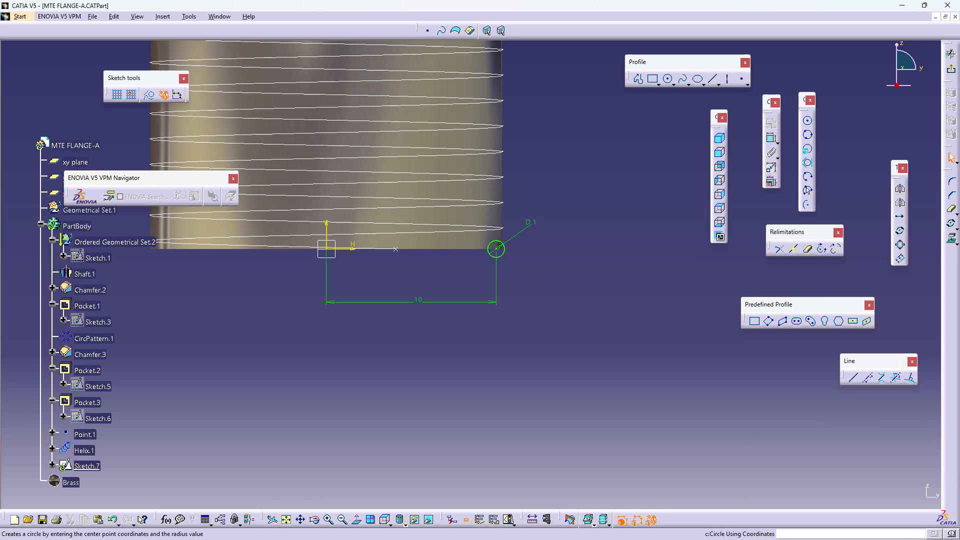
pyautogui.click(954, 65)
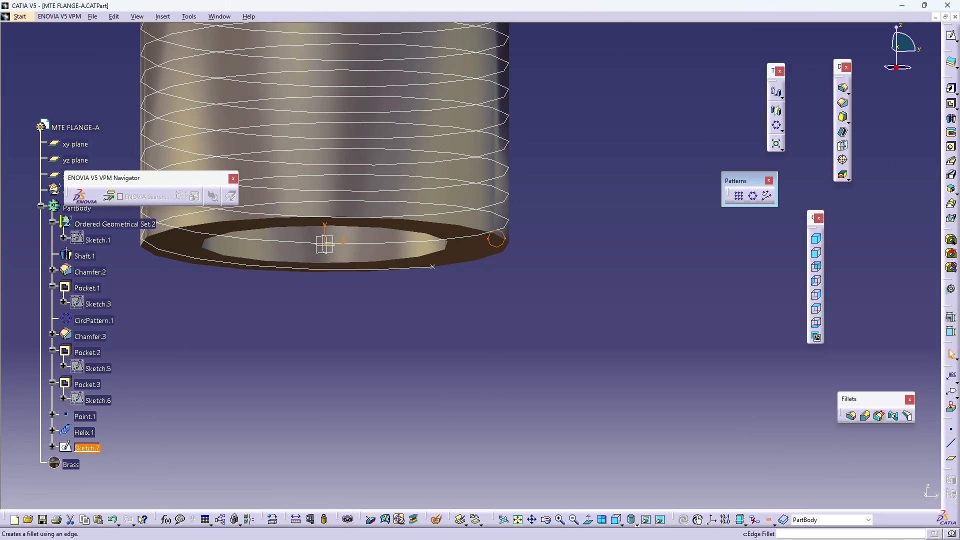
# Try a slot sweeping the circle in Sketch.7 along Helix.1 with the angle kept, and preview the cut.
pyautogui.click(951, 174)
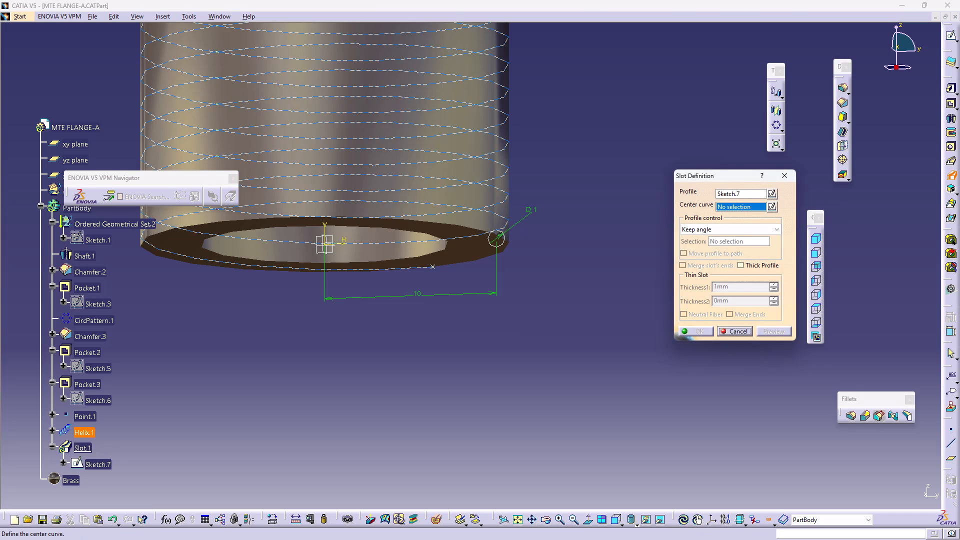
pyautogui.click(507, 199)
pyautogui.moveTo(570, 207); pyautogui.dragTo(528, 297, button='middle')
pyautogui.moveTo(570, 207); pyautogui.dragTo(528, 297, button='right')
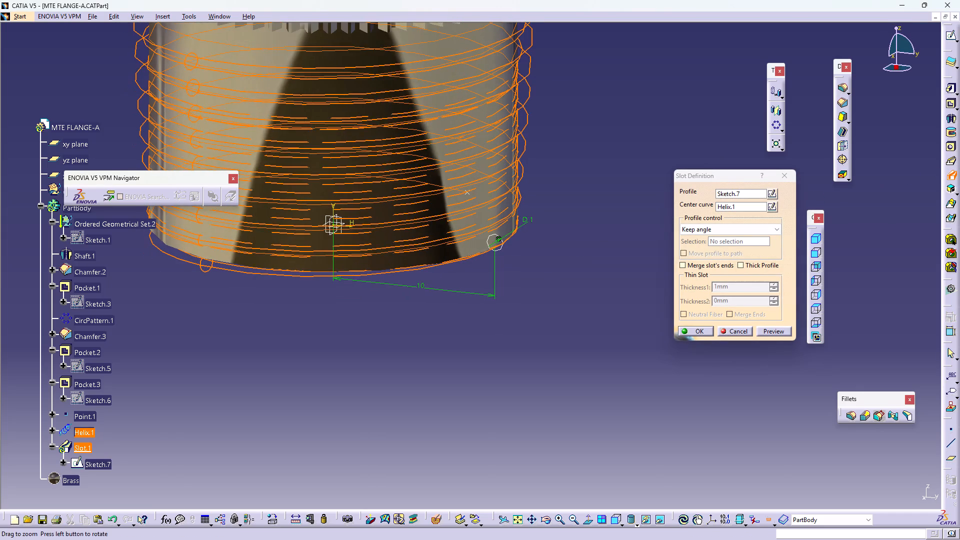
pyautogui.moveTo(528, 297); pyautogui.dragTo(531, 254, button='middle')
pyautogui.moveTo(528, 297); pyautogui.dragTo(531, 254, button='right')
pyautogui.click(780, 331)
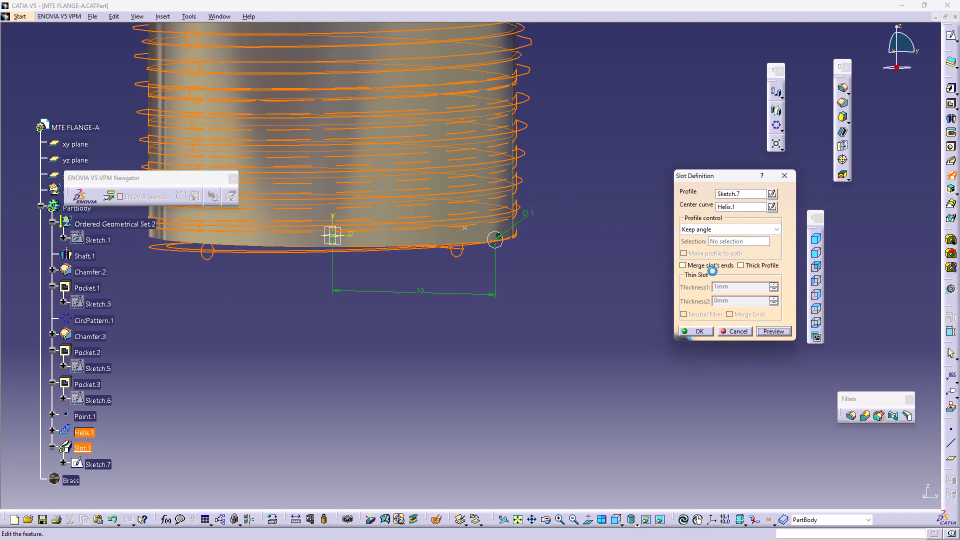
# Examine the previewed thread grooves along the plain end from below, from the side and close up, and cancel the slot.
pyautogui.moveTo(559, 198); pyautogui.dragTo(511, 251, button='middle')
pyautogui.scroll(1, 559, 198)
pyautogui.moveTo(521, 364); pyautogui.dragTo(511, 251, button='right')
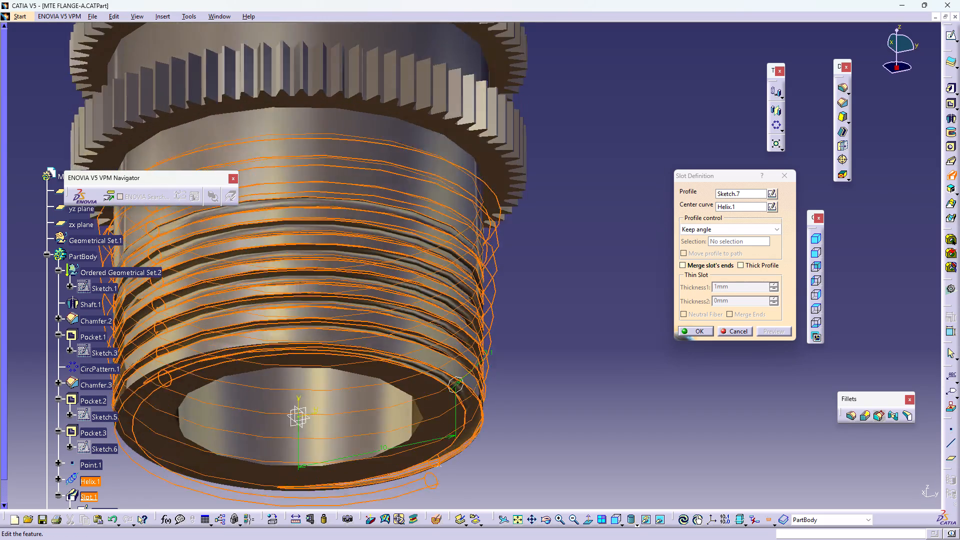
pyautogui.moveTo(511, 251); pyautogui.dragTo(504, 377, button='right')
pyautogui.moveTo(511, 251); pyautogui.dragTo(504, 377, button='middle')
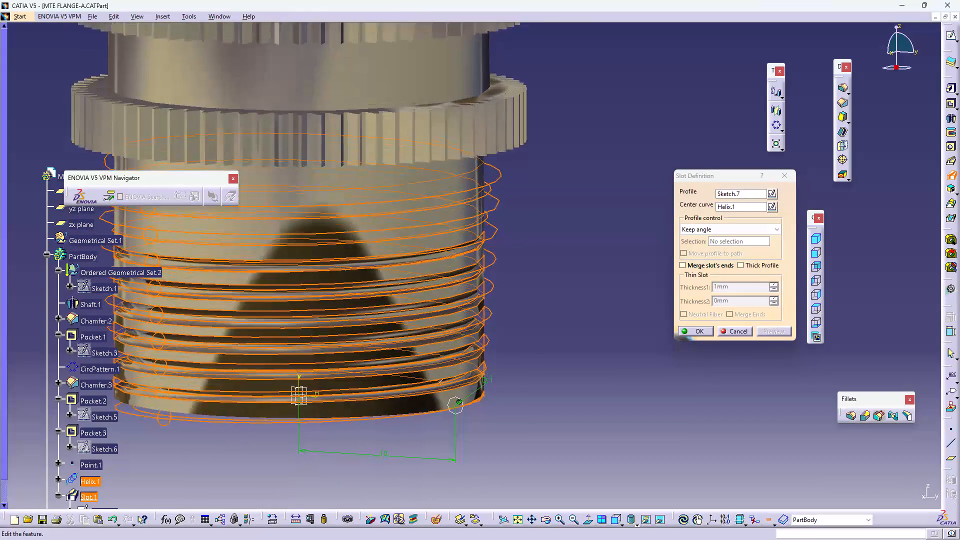
pyautogui.moveTo(527, 350); pyautogui.dragTo(602, 222, button='middle')
pyautogui.rightClick(581, 307)
pyautogui.moveTo(566, 288); pyautogui.dragTo(561, 241, button='middle')
pyautogui.moveTo(565, 287); pyautogui.dragTo(561, 241, button='right')
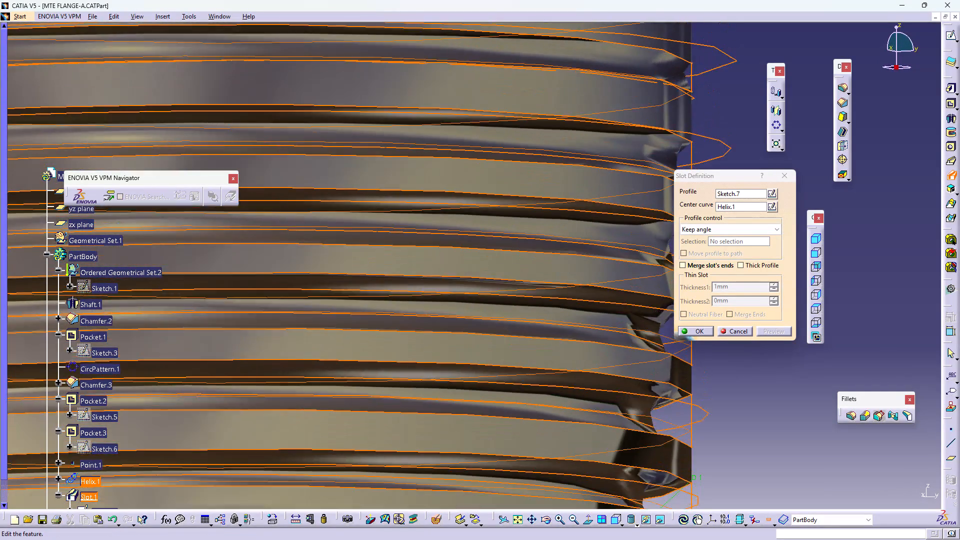
pyautogui.moveTo(561, 241); pyautogui.dragTo(562, 235, button='right')
pyautogui.moveTo(561, 241); pyautogui.dragTo(562, 257, button='middle')
pyautogui.rightClick(562, 235)
pyautogui.moveTo(551, 172); pyautogui.dragTo(537, 303, button='middle')
pyautogui.moveTo(559, 200); pyautogui.dragTo(626, 211, button='middle')
pyautogui.rightClick(627, 161)
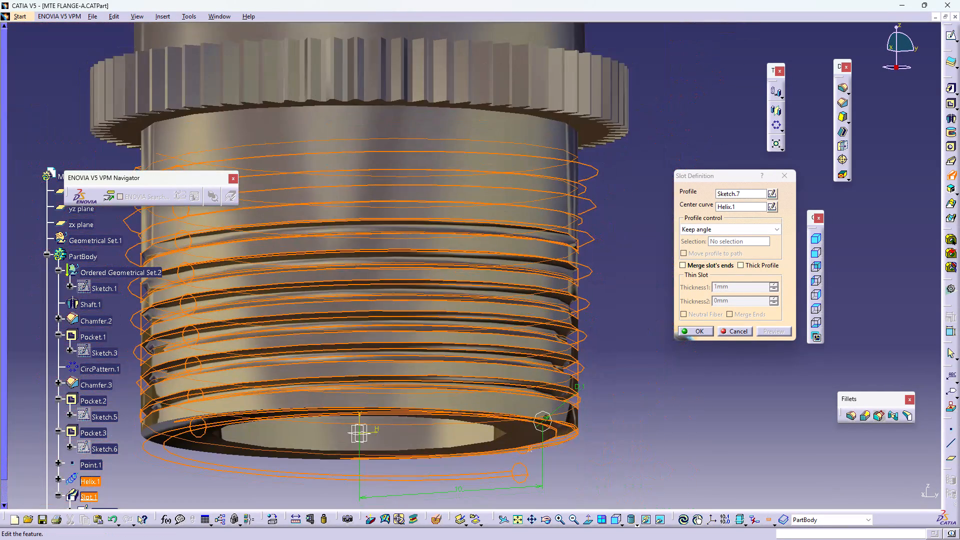
pyautogui.moveTo(490, 201); pyautogui.dragTo(469, 244, button='middle')
pyautogui.moveTo(490, 203); pyautogui.dragTo(469, 244, button='right')
pyautogui.moveTo(418, 301); pyautogui.dragTo(550, 254, button='middle')
pyautogui.moveTo(522, 256); pyautogui.dragTo(516, 249, button='middle')
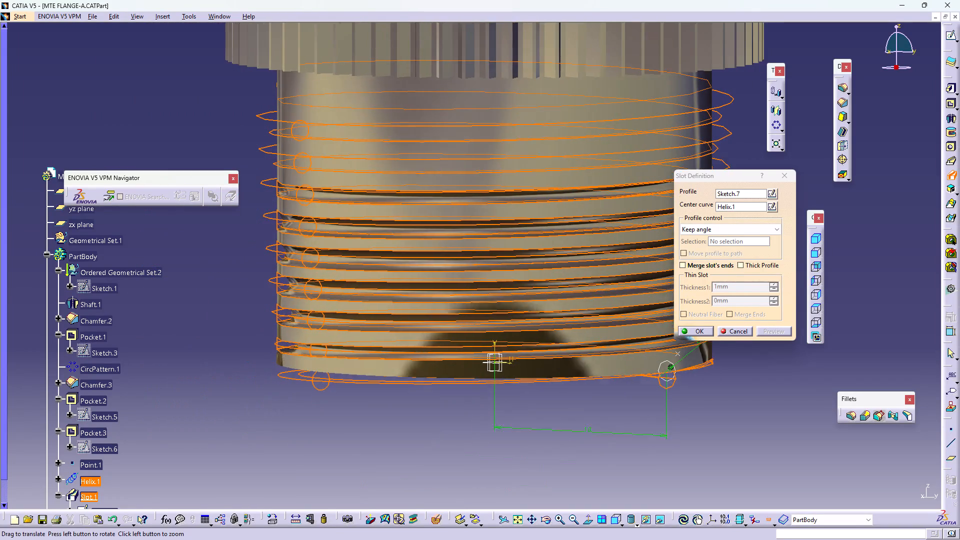
pyautogui.moveTo(516, 249); pyautogui.dragTo(564, 217, button='middle')
pyautogui.moveTo(511, 232); pyautogui.dragTo(564, 217, button='right')
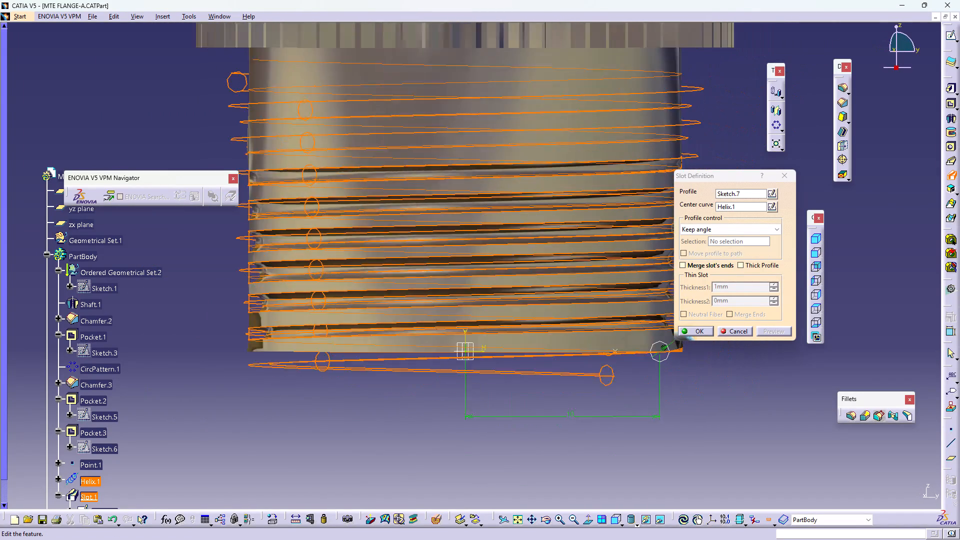
pyautogui.moveTo(564, 217); pyautogui.dragTo(585, 225, button='right')
pyautogui.moveTo(564, 217); pyautogui.dragTo(585, 225, button='middle')
pyautogui.click(746, 332)
pyautogui.click(740, 355)
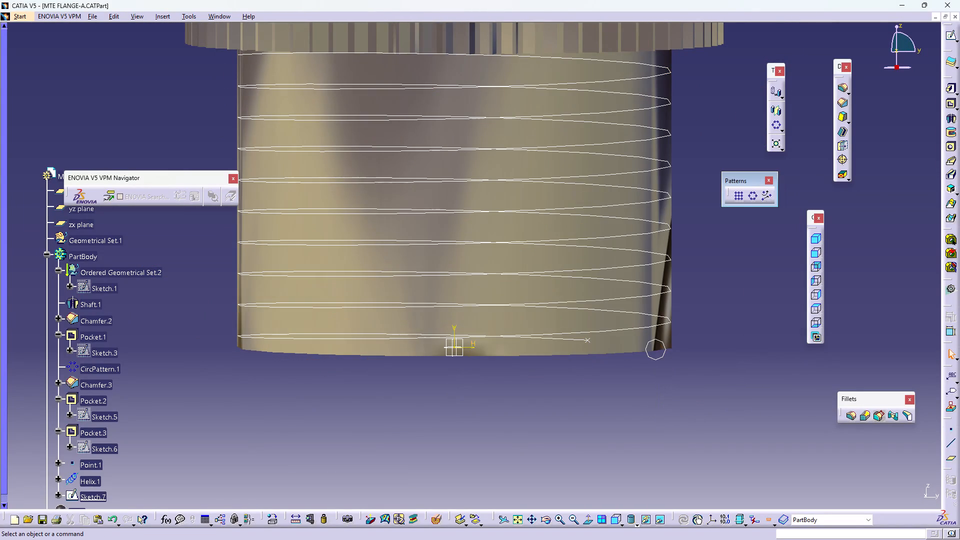
# Reopen Sketch.7, set the circle's distance from the vertical axis to 11 mm, and leave the sketch.
pyautogui.moveTo(705, 336); pyautogui.dragTo(587, 237, button='middle')
pyautogui.doubleClick(543, 258)
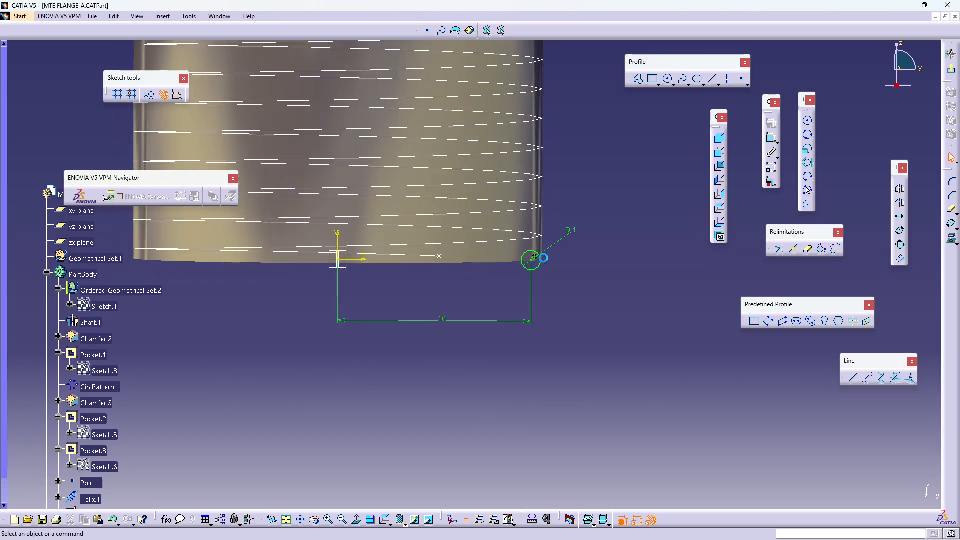
pyautogui.tripleClick(672, 247)
pyautogui.click(672, 247)
pyautogui.moveTo(652, 251); pyautogui.dragTo(611, 184, button='middle')
pyautogui.rightClick(606, 217)
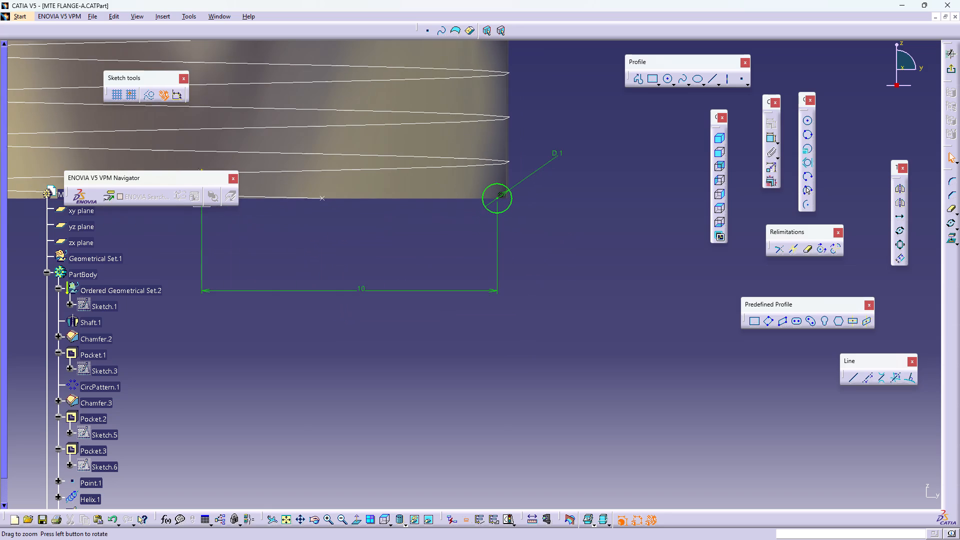
pyautogui.doubleClick(366, 286)
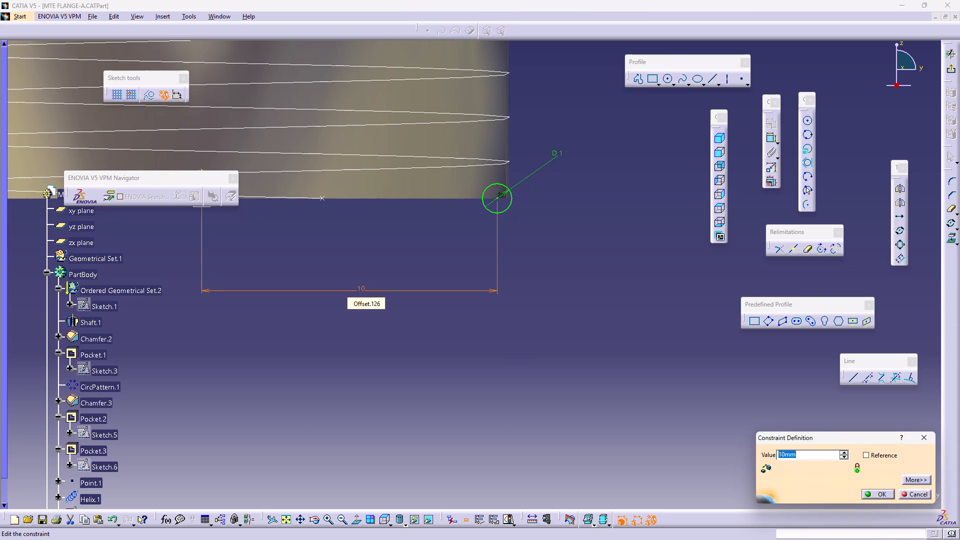
pyautogui.write('11')
pyautogui.press('Return')
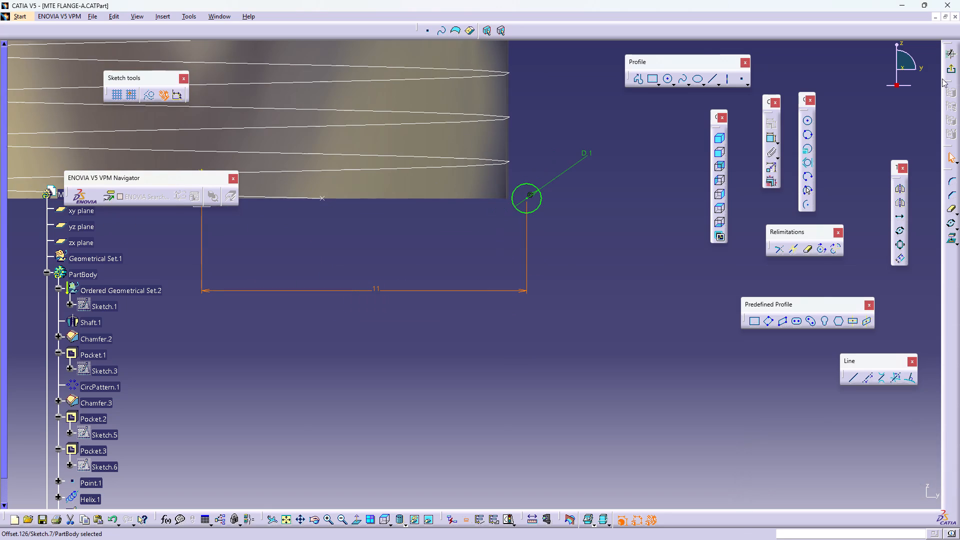
pyautogui.click(948, 65)
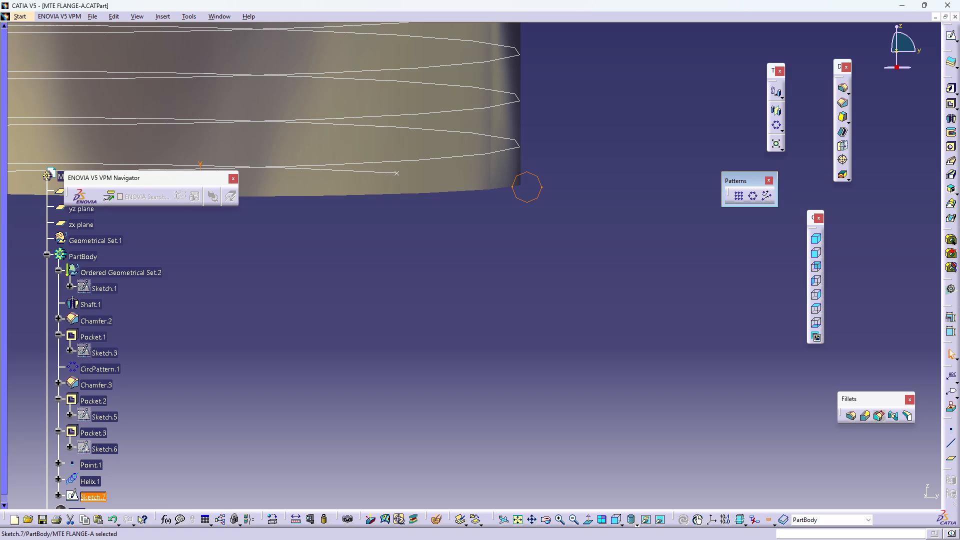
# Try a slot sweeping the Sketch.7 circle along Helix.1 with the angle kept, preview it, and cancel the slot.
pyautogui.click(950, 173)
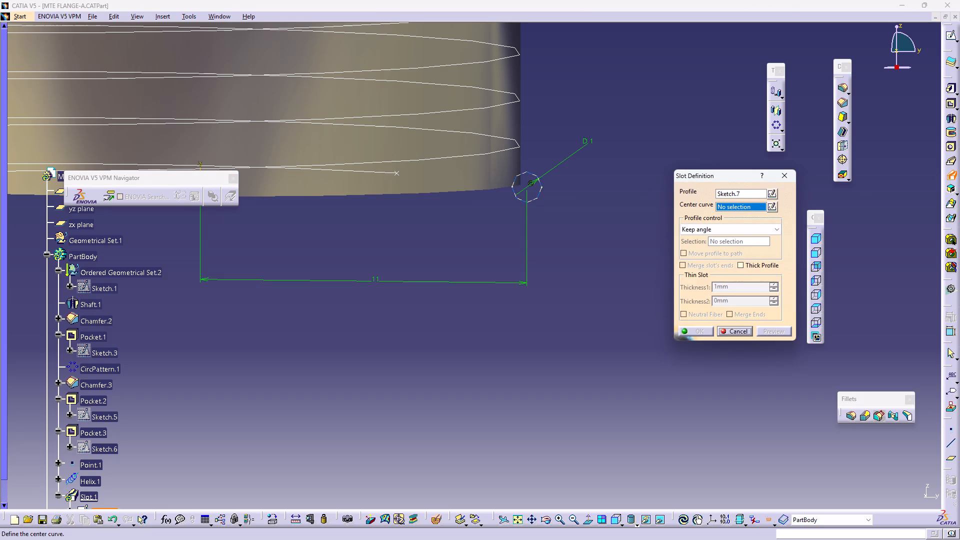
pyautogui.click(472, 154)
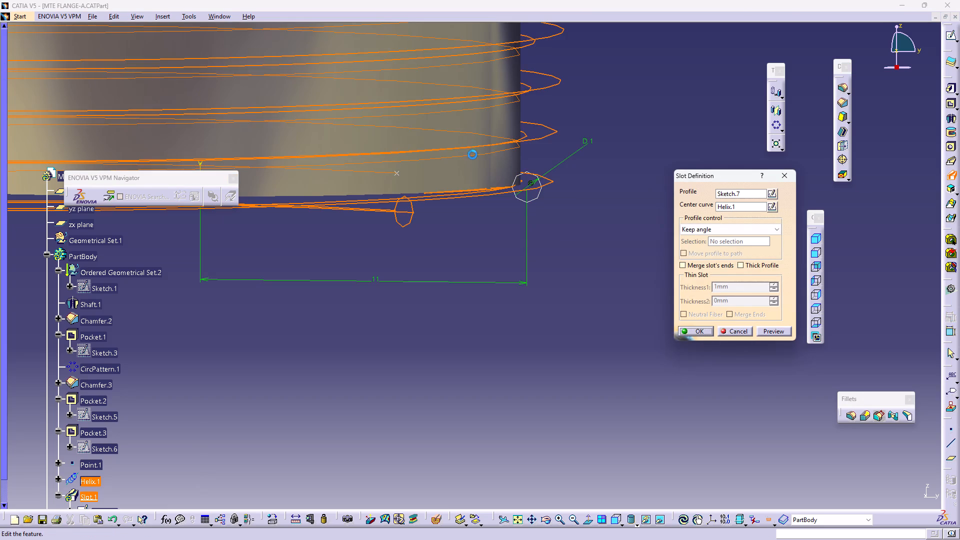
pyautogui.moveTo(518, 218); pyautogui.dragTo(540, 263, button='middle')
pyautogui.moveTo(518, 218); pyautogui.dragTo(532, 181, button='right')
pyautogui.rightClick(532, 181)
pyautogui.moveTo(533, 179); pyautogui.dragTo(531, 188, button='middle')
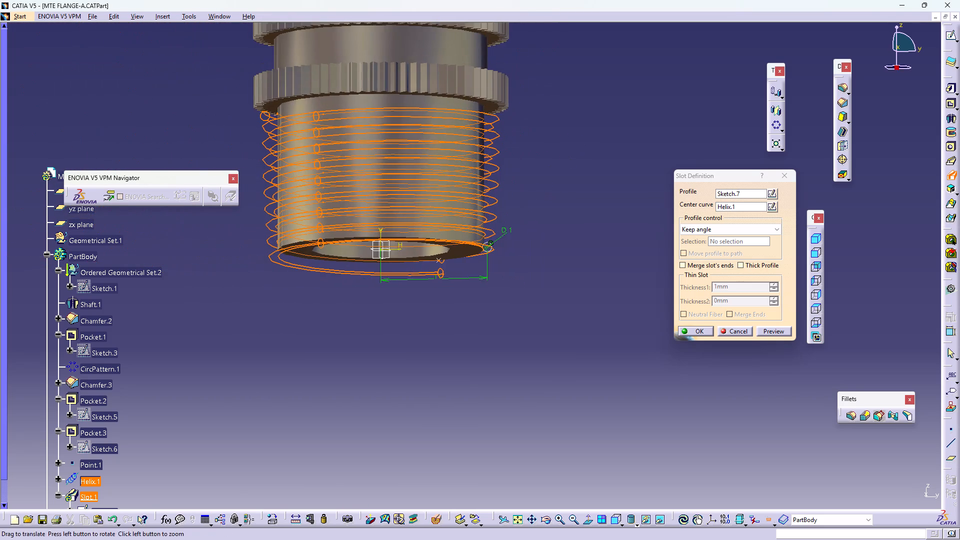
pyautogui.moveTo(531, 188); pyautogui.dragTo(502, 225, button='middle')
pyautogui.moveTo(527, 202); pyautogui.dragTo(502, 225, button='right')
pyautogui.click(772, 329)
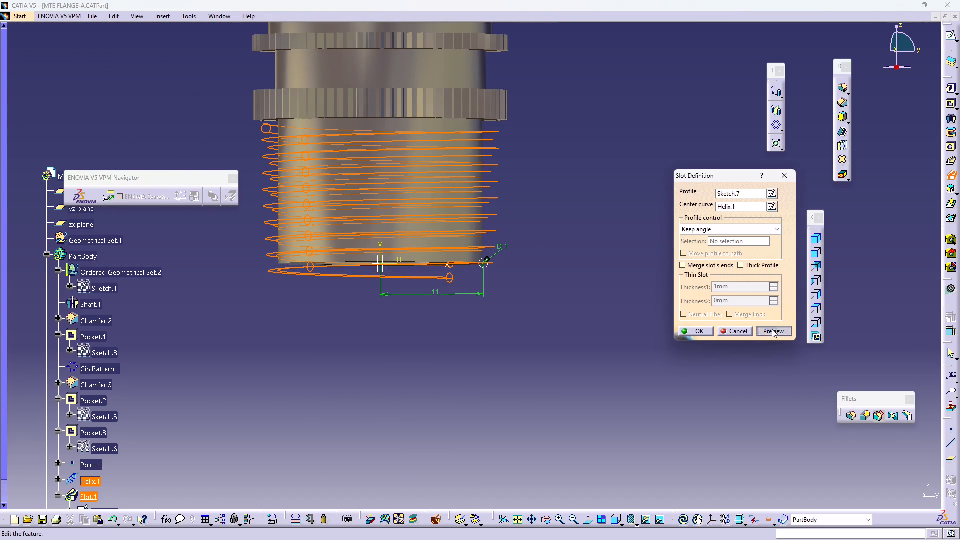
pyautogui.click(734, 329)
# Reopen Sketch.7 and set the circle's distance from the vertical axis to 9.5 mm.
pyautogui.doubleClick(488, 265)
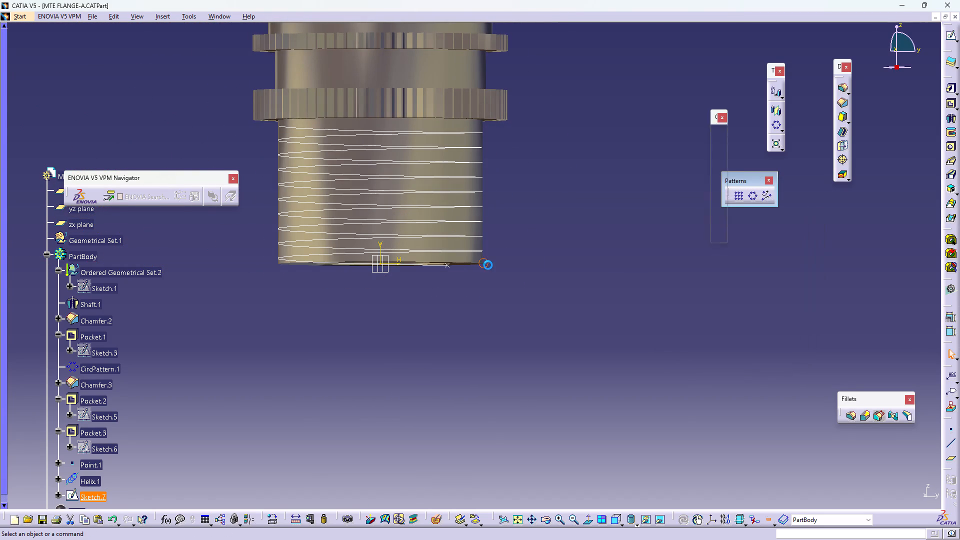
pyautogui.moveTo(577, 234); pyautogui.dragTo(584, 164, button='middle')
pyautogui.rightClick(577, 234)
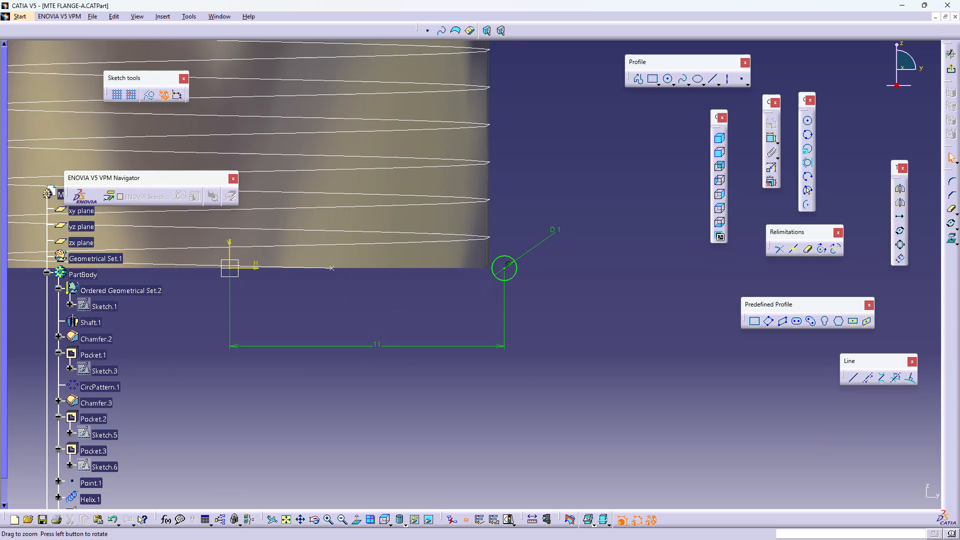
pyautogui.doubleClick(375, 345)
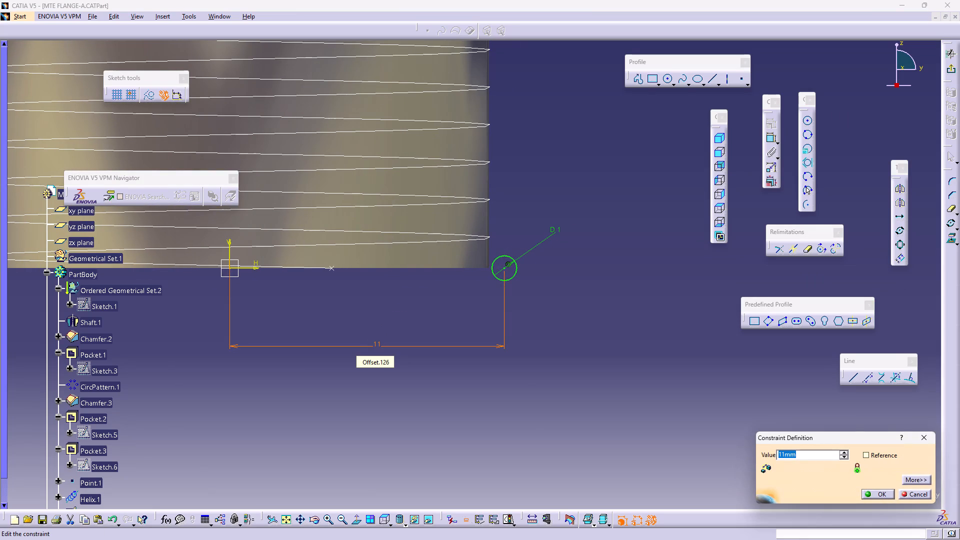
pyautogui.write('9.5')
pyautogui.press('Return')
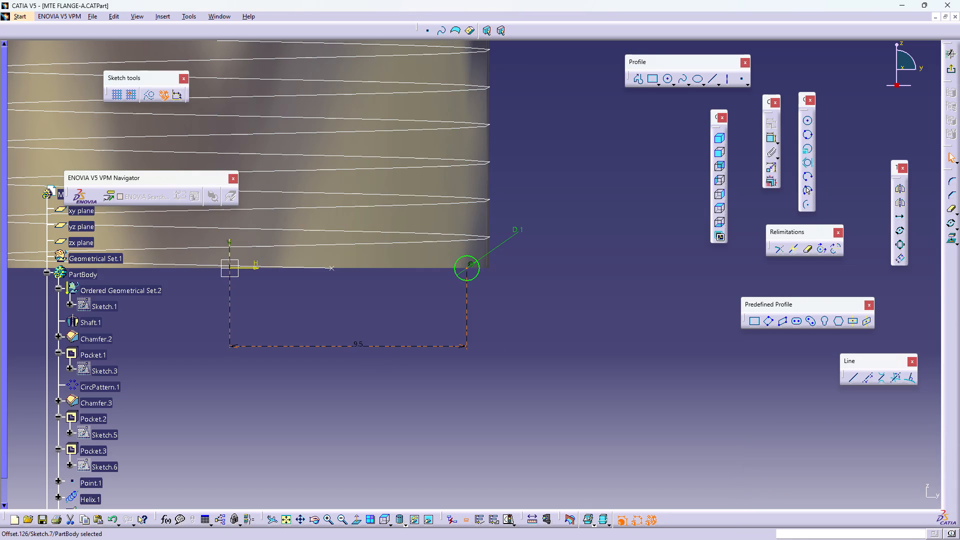
# Delete the dimension between the circle's centre and the sketch's vertical axis.
pyautogui.click(362, 343)
pyautogui.press('Delete')
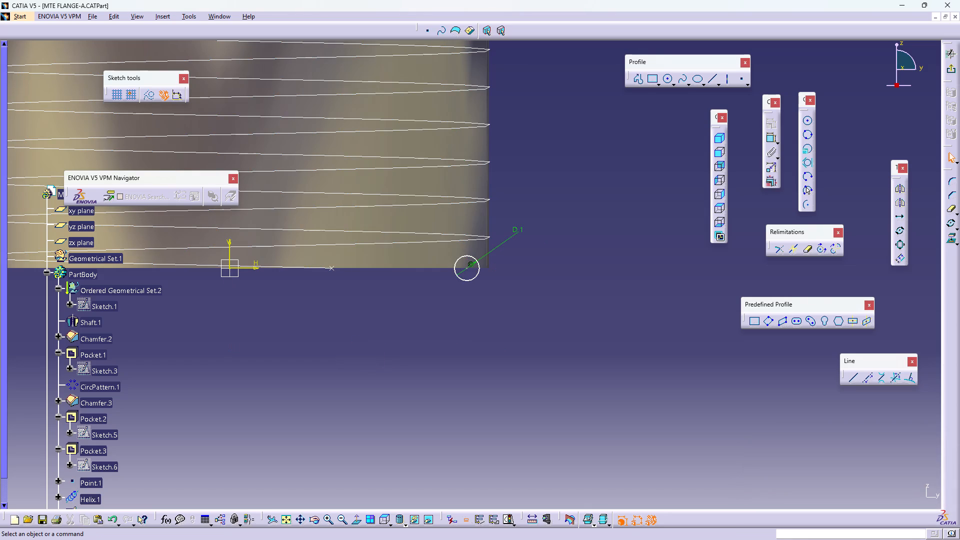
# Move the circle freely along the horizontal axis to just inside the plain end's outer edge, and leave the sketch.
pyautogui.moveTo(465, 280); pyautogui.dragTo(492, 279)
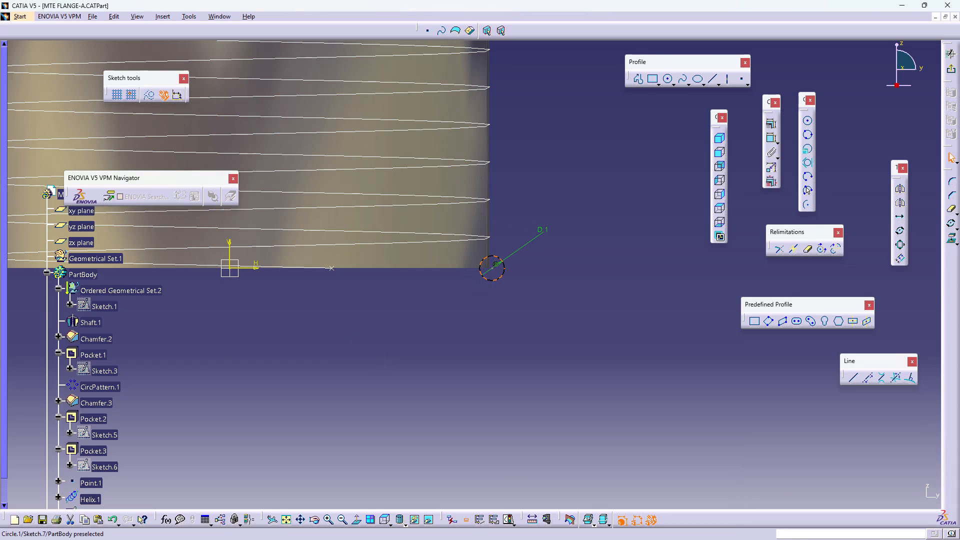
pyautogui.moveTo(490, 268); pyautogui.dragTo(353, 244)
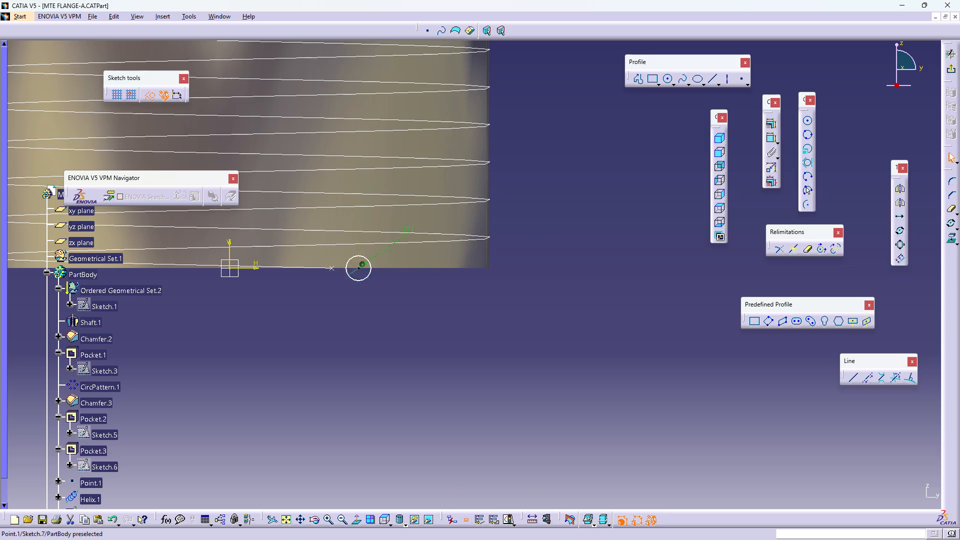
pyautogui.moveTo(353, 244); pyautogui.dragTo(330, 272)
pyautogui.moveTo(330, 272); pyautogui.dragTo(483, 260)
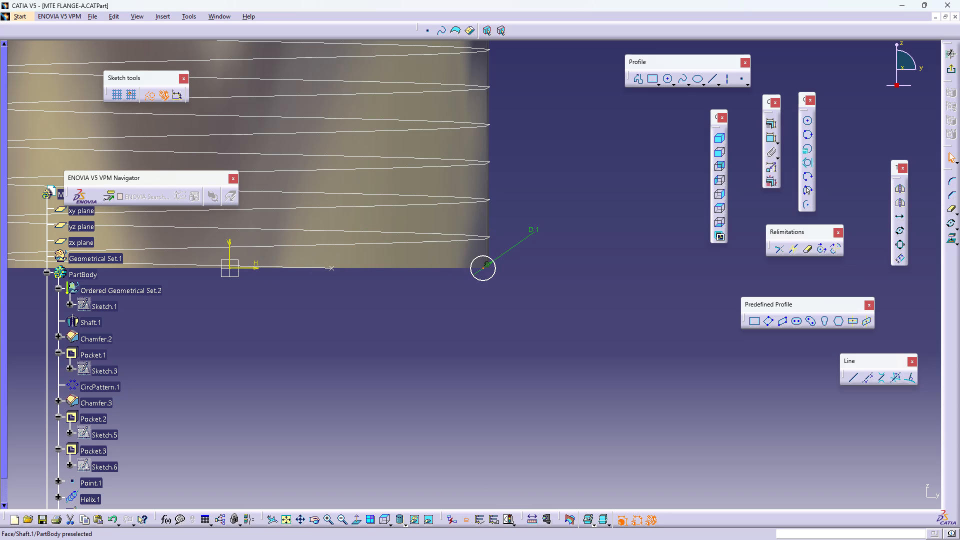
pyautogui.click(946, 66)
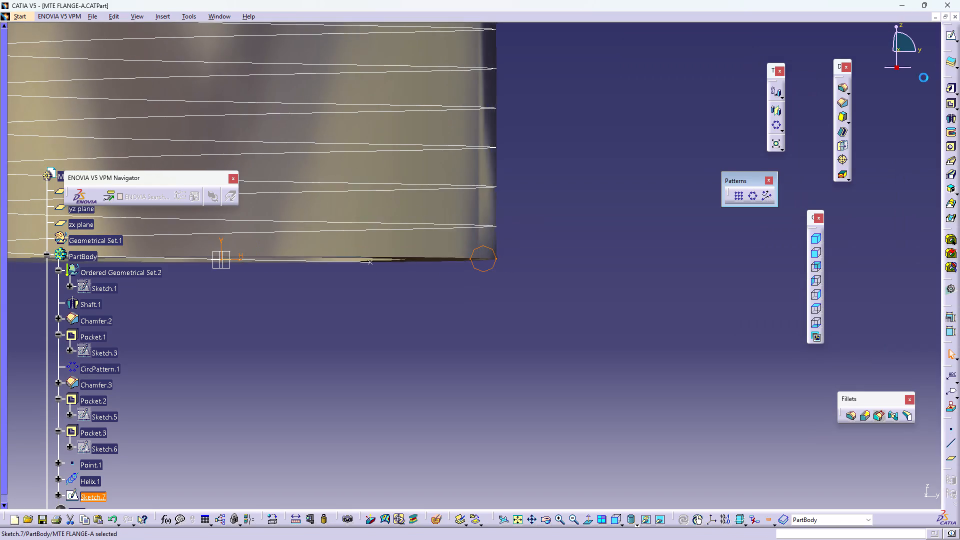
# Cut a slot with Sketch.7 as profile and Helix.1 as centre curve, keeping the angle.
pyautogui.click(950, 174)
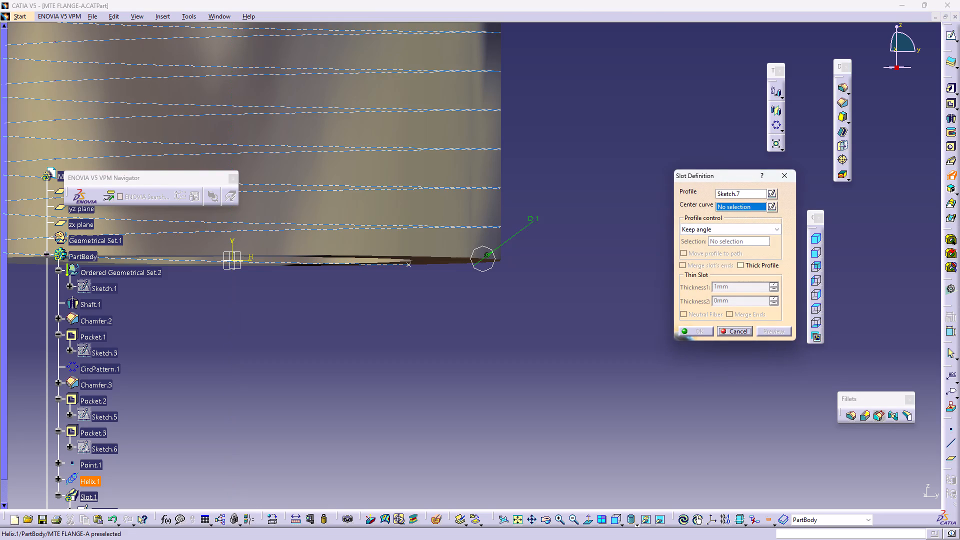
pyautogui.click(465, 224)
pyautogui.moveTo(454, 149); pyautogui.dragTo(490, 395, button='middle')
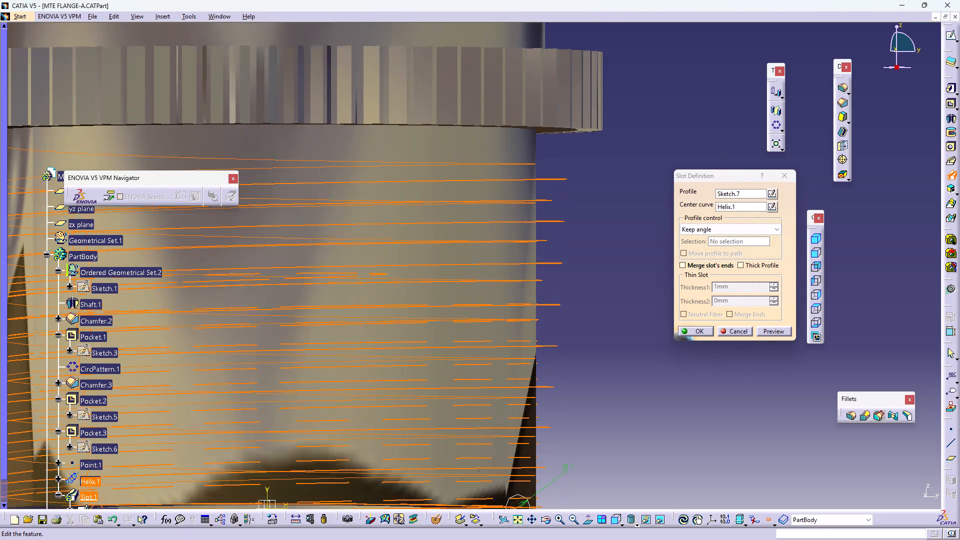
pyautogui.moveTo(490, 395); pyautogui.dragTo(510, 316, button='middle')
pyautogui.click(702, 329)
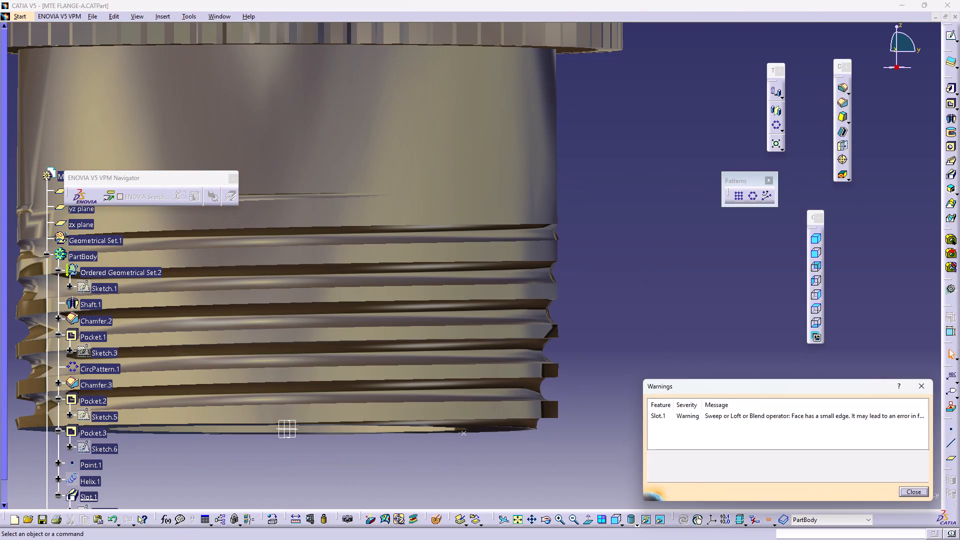
# Examine the cut thread grooves on the plain end from the side and from below, and dismiss the warnings.
pyautogui.moveTo(643, 250); pyautogui.dragTo(664, 219, button='middle')
pyautogui.rightClick(663, 165)
pyautogui.moveTo(617, 202); pyautogui.dragTo(586, 249, button='middle')
pyautogui.moveTo(617, 202); pyautogui.dragTo(586, 249, button='right')
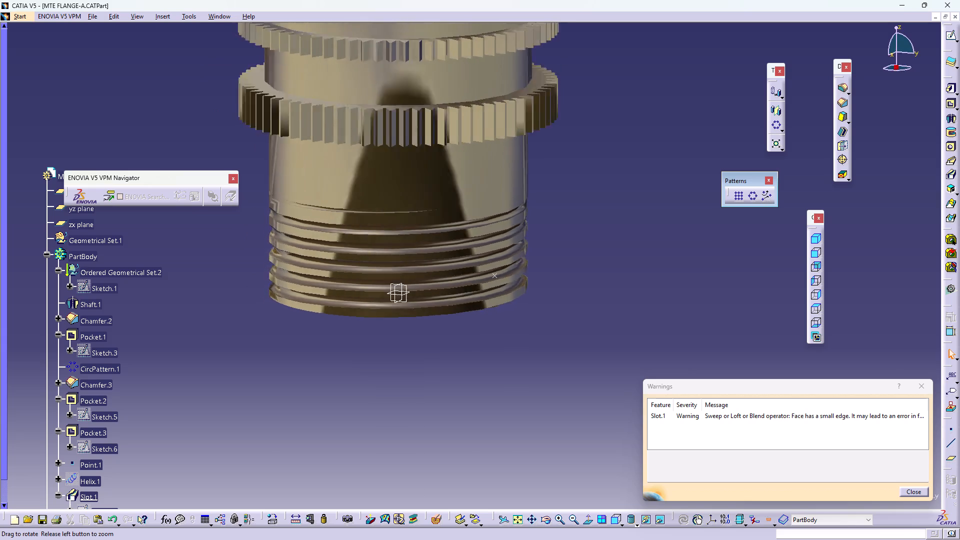
pyautogui.moveTo(586, 249); pyautogui.dragTo(573, 63, button='middle')
pyautogui.moveTo(586, 249); pyautogui.dragTo(573, 63, button='right')
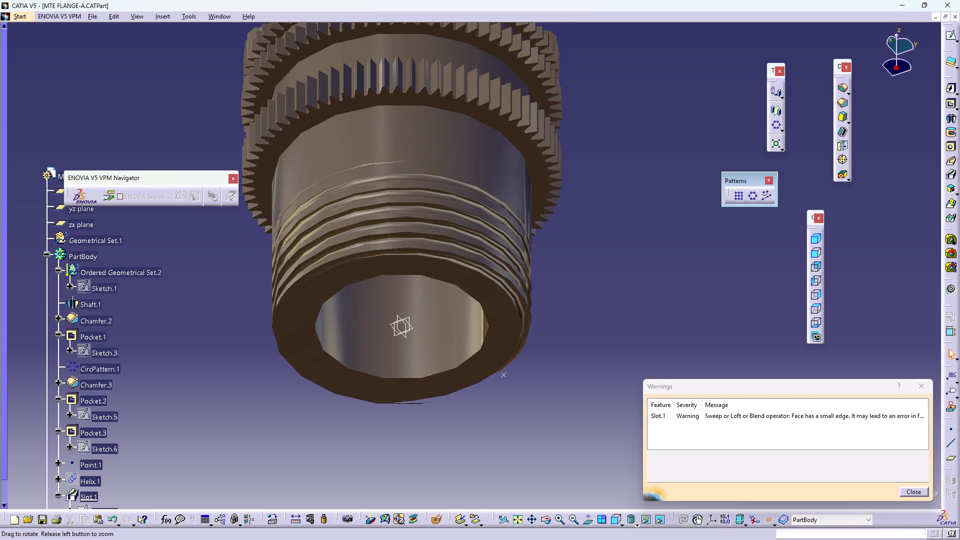
pyautogui.moveTo(573, 63); pyautogui.dragTo(573, 63, button='right')
pyautogui.moveTo(573, 63); pyautogui.dragTo(573, 63, button='middle')
pyautogui.click(914, 384)
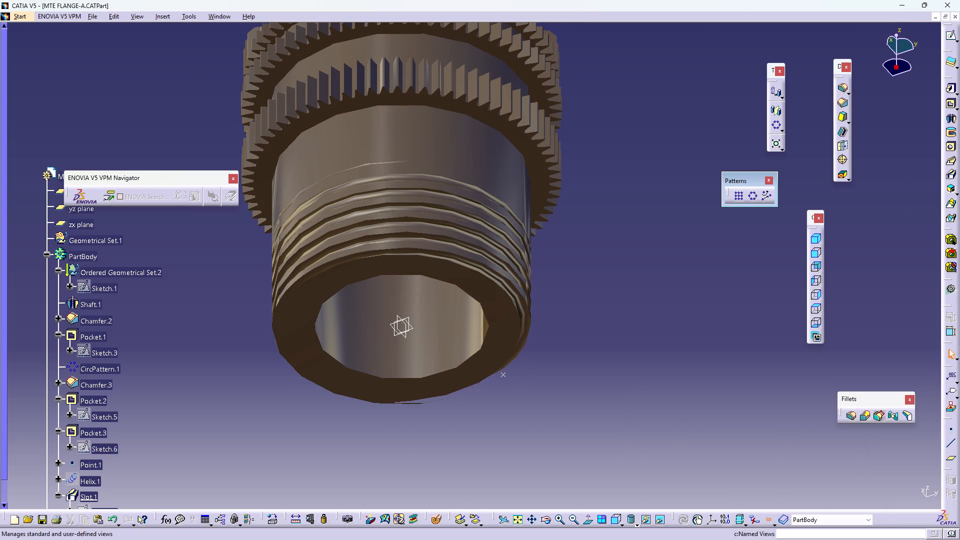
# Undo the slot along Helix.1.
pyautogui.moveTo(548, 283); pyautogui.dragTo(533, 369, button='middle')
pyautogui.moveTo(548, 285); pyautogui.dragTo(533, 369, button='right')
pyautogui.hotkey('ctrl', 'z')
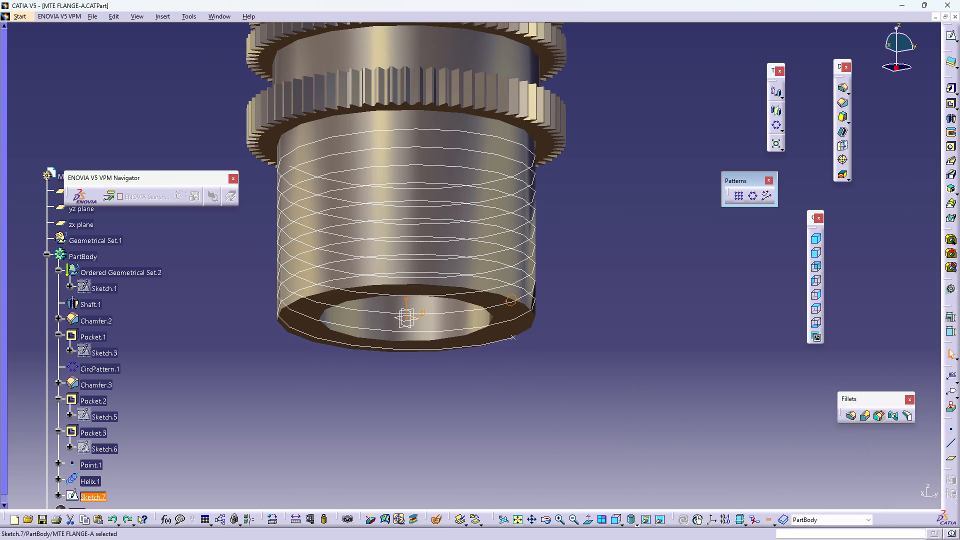
# Open the definition of Helix.1, examine the curve against the plain end from below and along the axis, and close the definition.
pyautogui.doubleClick(533, 172)
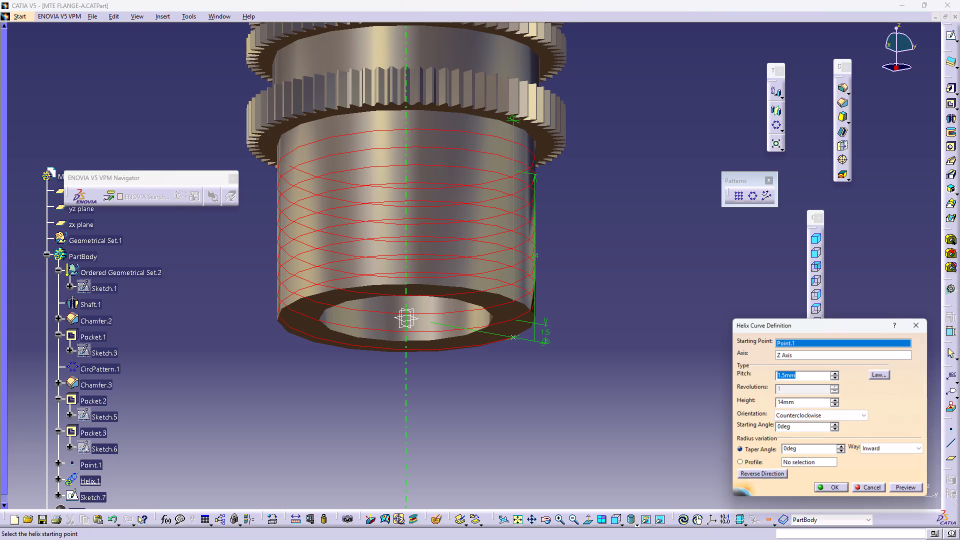
pyautogui.moveTo(574, 182); pyautogui.dragTo(522, 111, button='middle')
pyautogui.moveTo(574, 182); pyautogui.dragTo(522, 111, button='right')
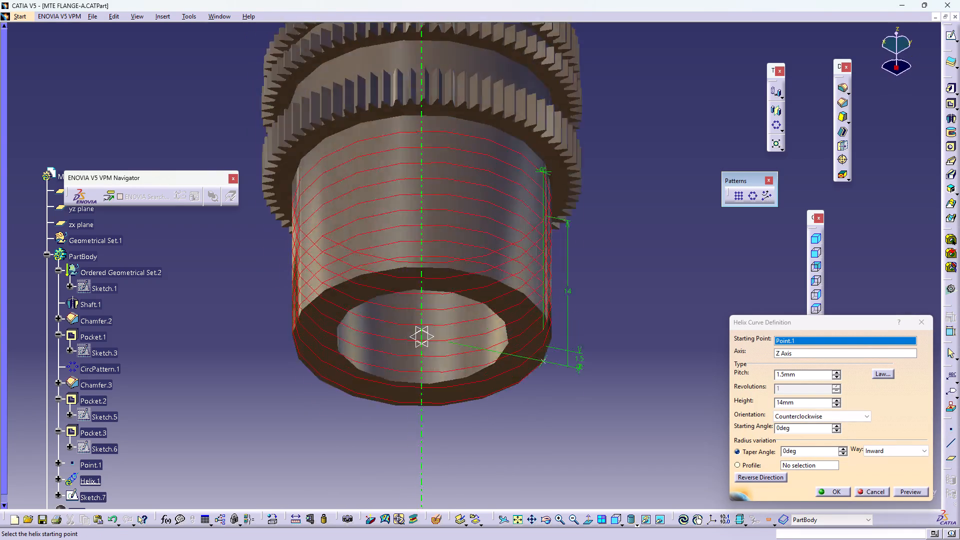
pyautogui.moveTo(522, 111); pyautogui.dragTo(532, 0, button='right')
pyautogui.moveTo(522, 111); pyautogui.dragTo(532, 0, button='middle')
pyautogui.moveTo(482, 296); pyautogui.dragTo(470, 182, button='middle')
pyautogui.moveTo(484, 297); pyautogui.dragTo(470, 182, button='right')
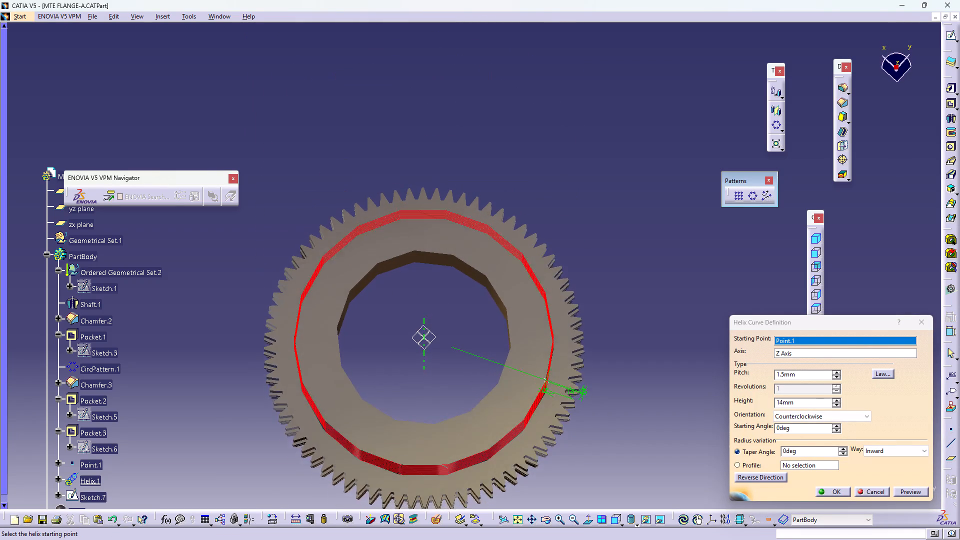
pyautogui.moveTo(470, 182); pyautogui.dragTo(480, 195, button='middle')
pyautogui.moveTo(470, 182); pyautogui.dragTo(480, 195, button='right')
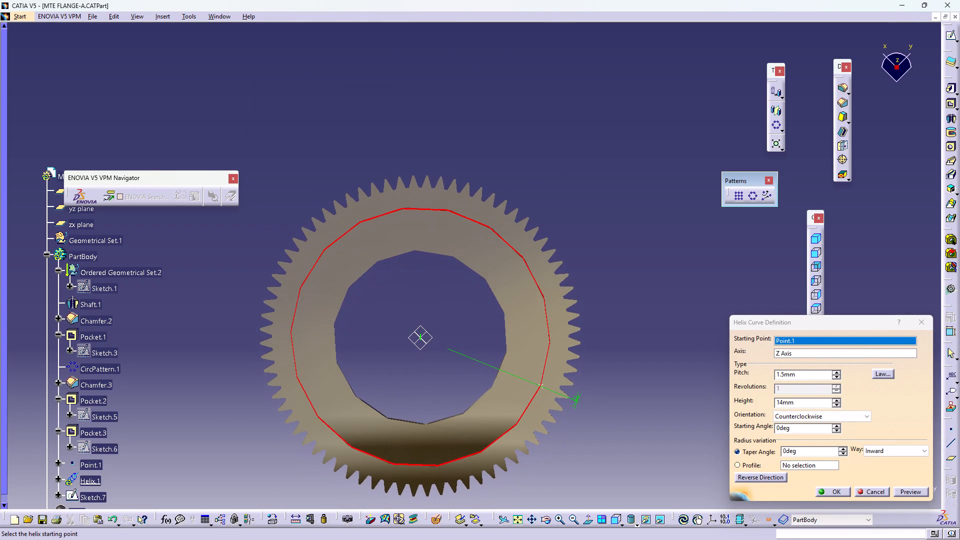
pyautogui.moveTo(480, 195); pyautogui.dragTo(480, 196, button='right')
pyautogui.moveTo(480, 195); pyautogui.dragTo(480, 196, button='middle')
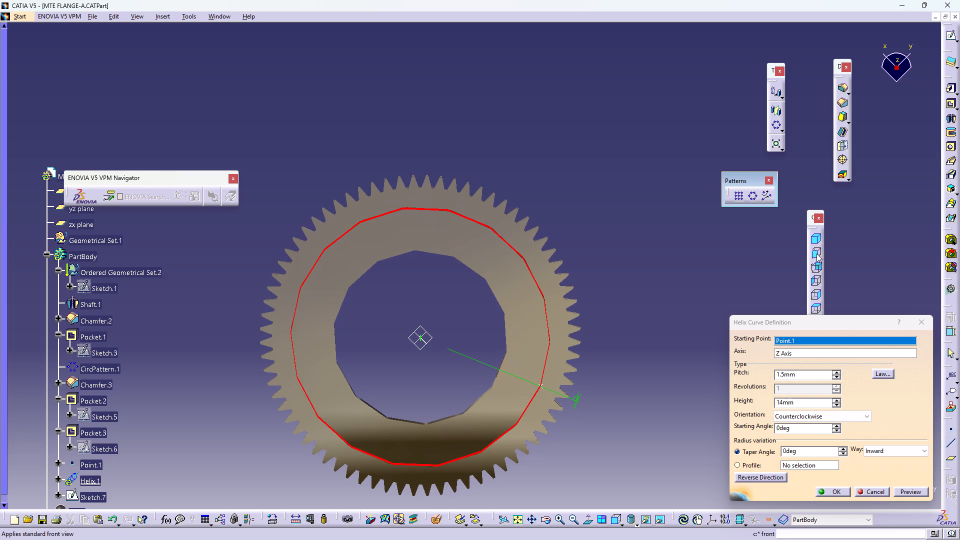
pyautogui.moveTo(809, 217); pyautogui.dragTo(790, 103)
pyautogui.click(796, 200)
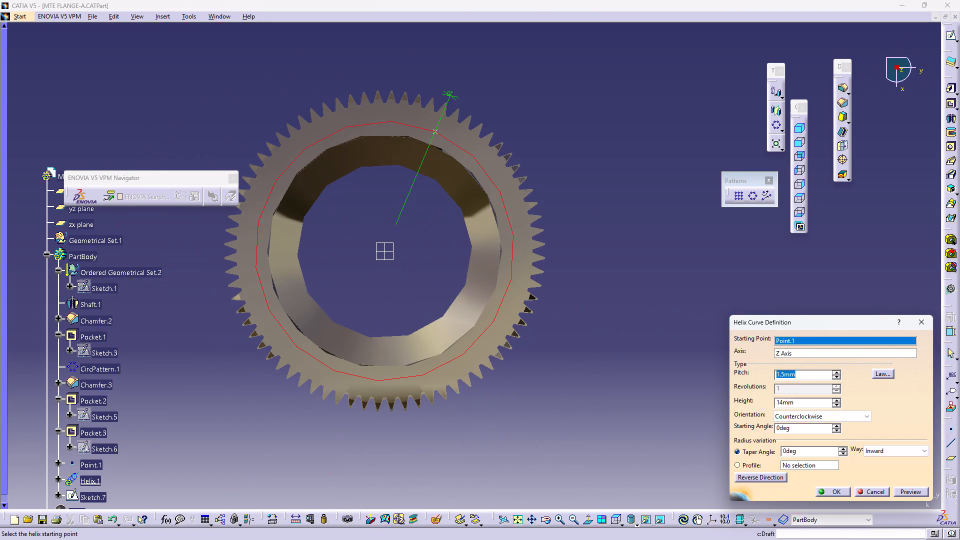
pyautogui.click(925, 318)
pyautogui.click(658, 363)
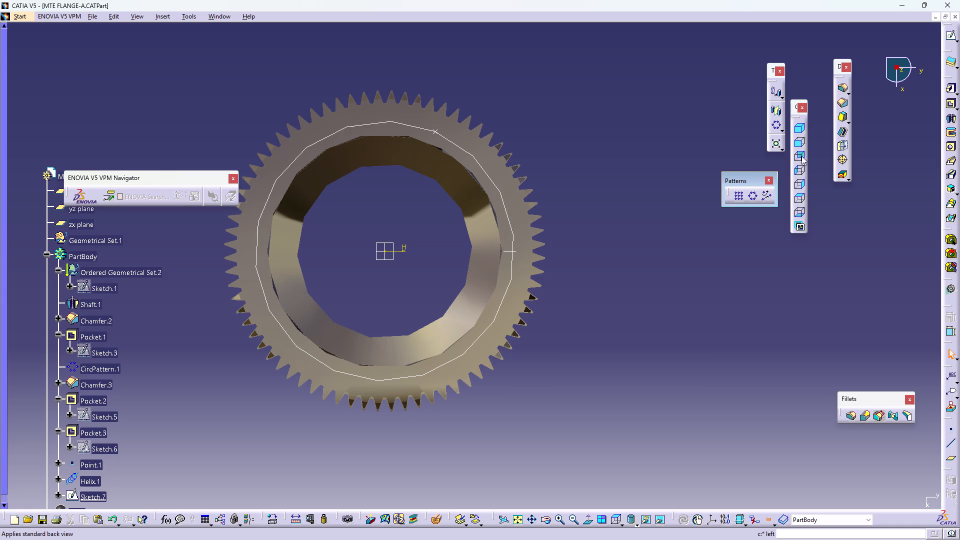
# Reopen Sketch.7, shift the 1 mm circle outward so its centre sits at the plain end's lower outer corner, and leave the sketch.
pyautogui.click(799, 144)
pyautogui.moveTo(582, 327); pyautogui.dragTo(582, 299, button='middle')
pyautogui.rightClick(582, 327)
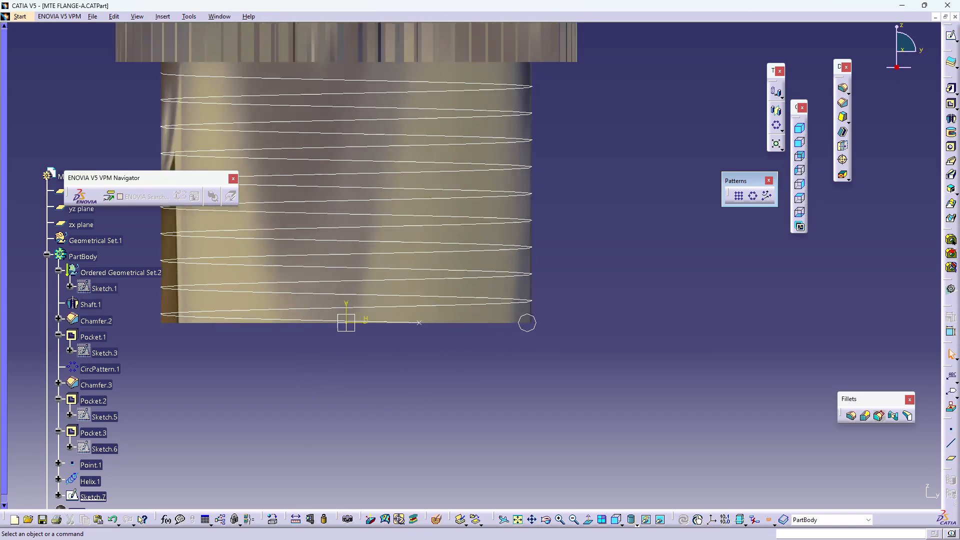
pyautogui.moveTo(582, 299); pyautogui.dragTo(579, 268, button='middle')
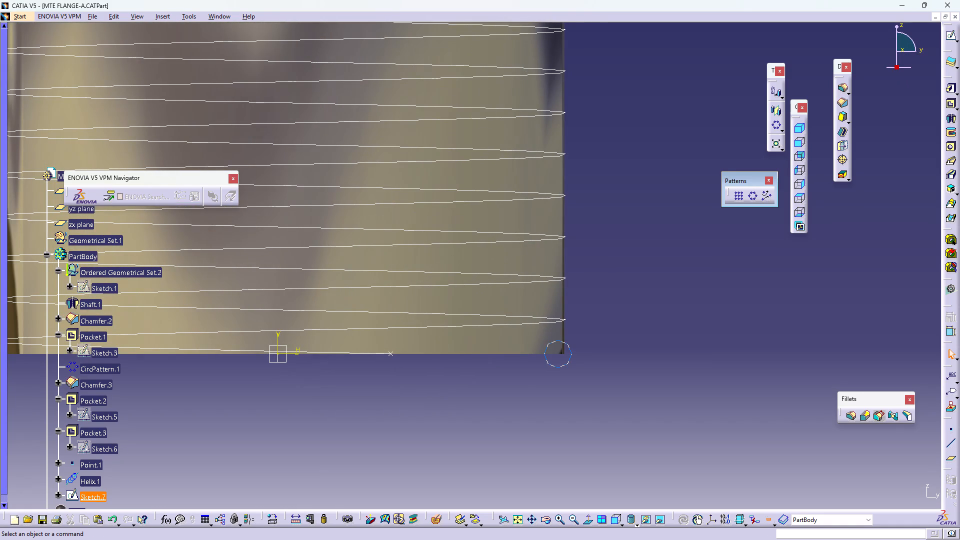
pyautogui.doubleClick(571, 357)
pyautogui.moveTo(582, 379); pyautogui.dragTo(573, 347, button='middle')
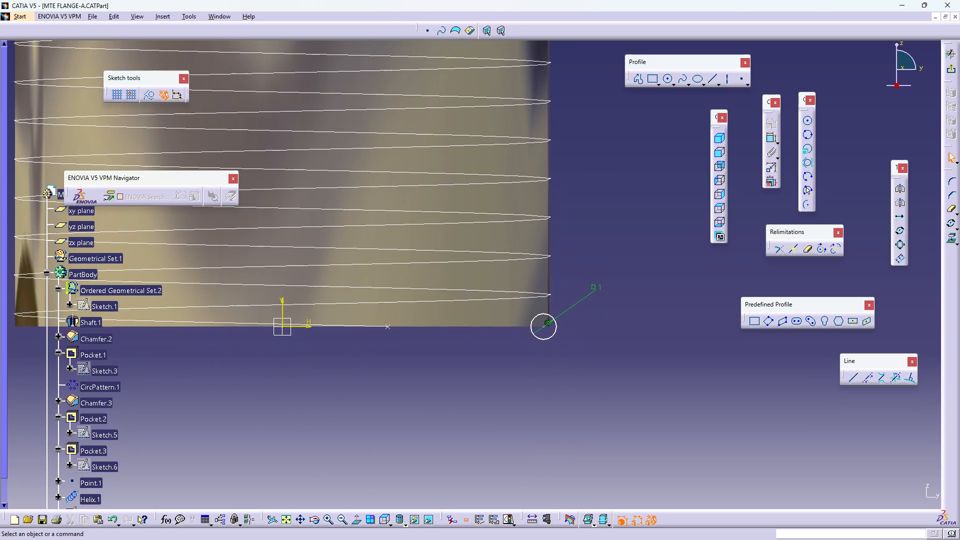
pyautogui.moveTo(545, 327); pyautogui.dragTo(553, 326)
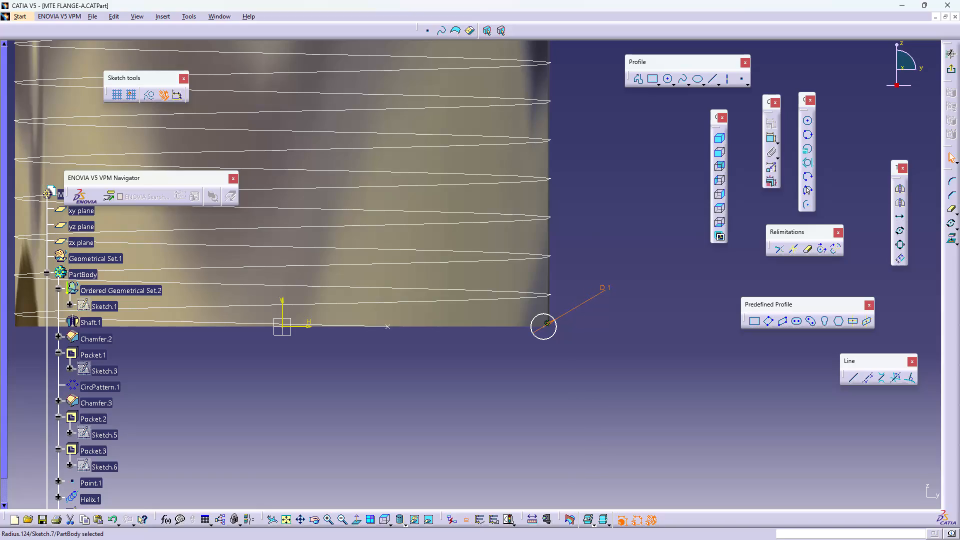
pyautogui.moveTo(553, 326); pyautogui.dragTo(567, 353)
pyautogui.moveTo(547, 338); pyautogui.dragTo(554, 338)
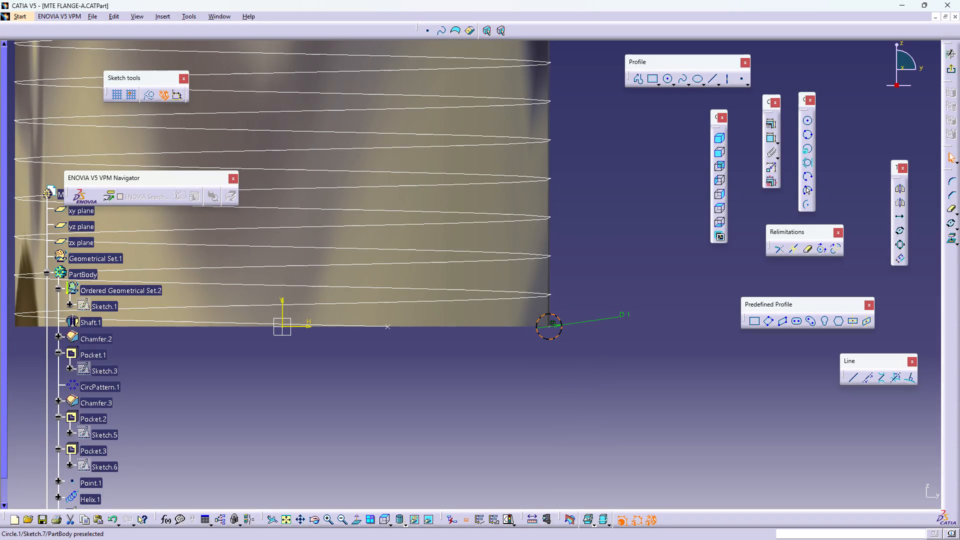
pyautogui.moveTo(554, 338); pyautogui.dragTo(553, 338)
pyautogui.click(598, 371)
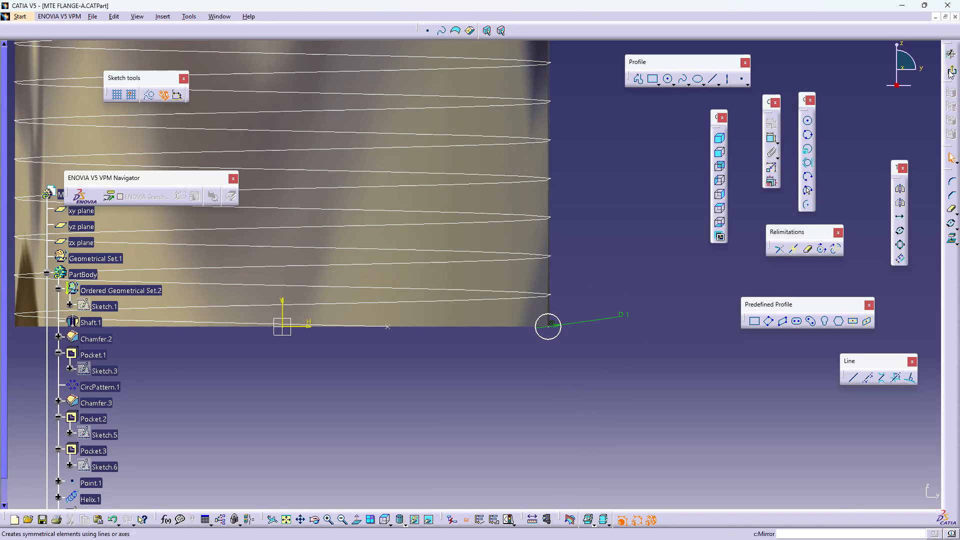
pyautogui.click(948, 70)
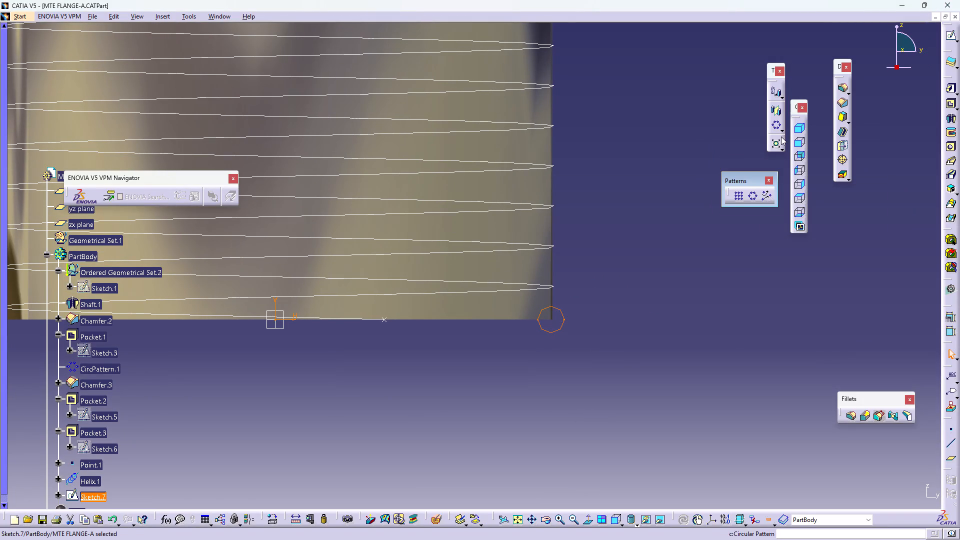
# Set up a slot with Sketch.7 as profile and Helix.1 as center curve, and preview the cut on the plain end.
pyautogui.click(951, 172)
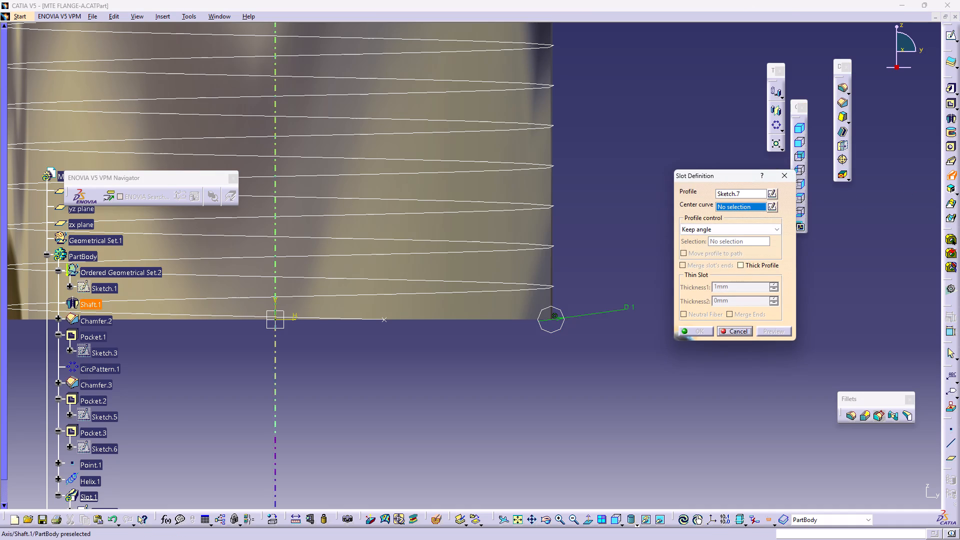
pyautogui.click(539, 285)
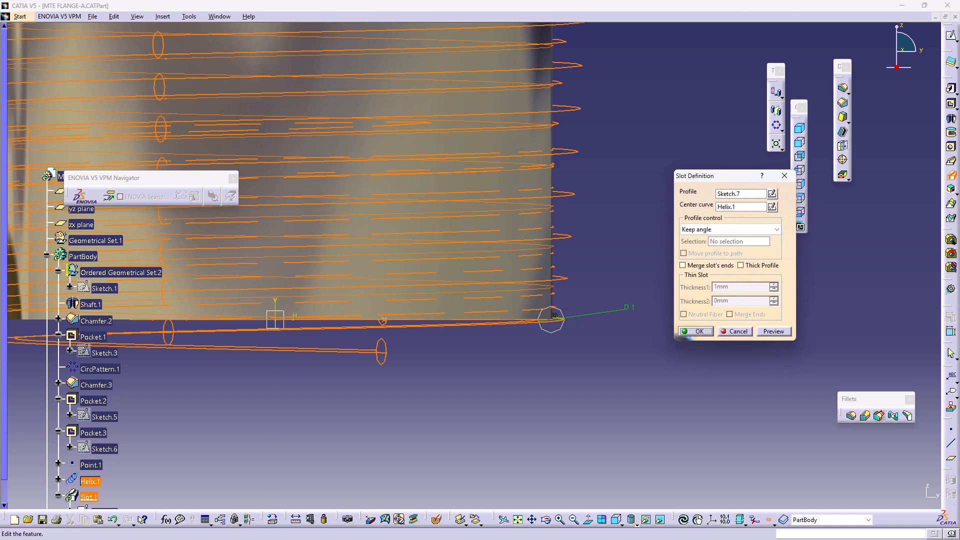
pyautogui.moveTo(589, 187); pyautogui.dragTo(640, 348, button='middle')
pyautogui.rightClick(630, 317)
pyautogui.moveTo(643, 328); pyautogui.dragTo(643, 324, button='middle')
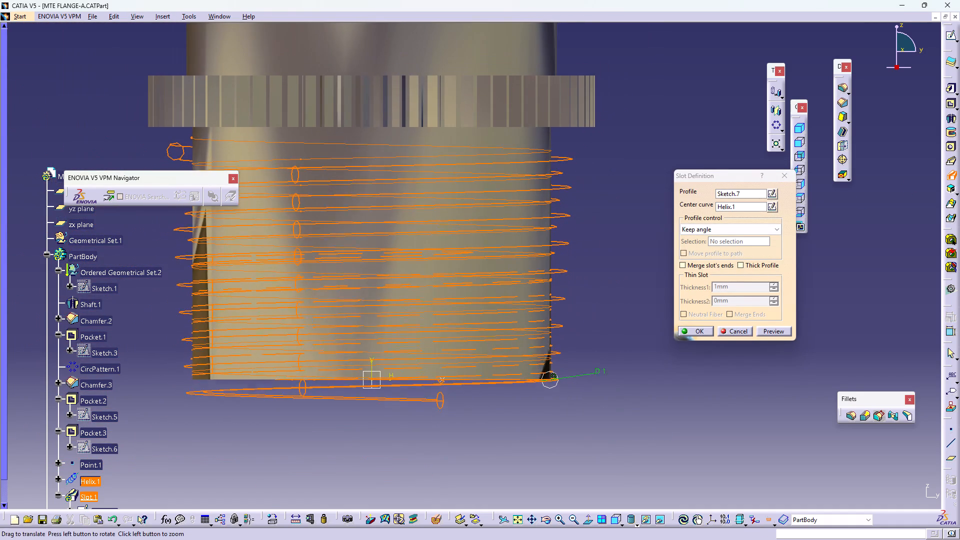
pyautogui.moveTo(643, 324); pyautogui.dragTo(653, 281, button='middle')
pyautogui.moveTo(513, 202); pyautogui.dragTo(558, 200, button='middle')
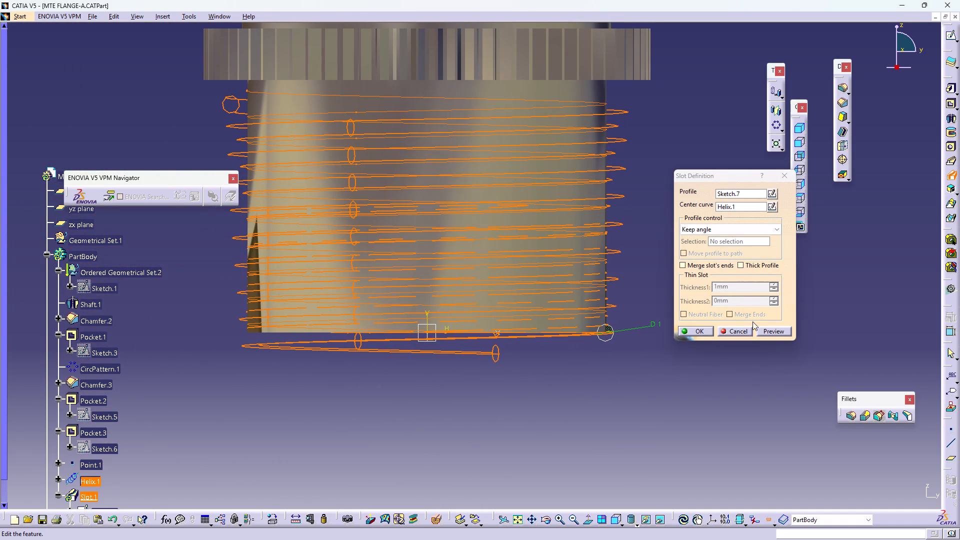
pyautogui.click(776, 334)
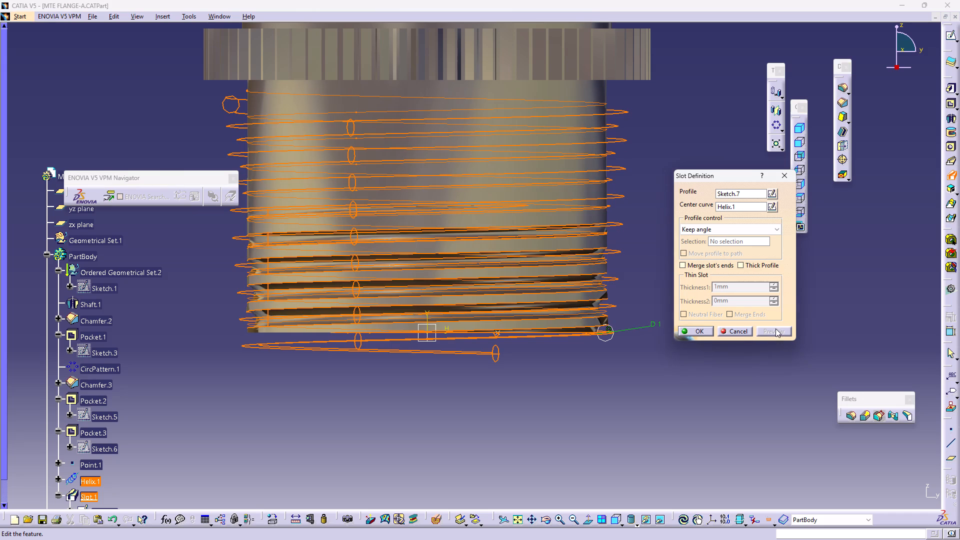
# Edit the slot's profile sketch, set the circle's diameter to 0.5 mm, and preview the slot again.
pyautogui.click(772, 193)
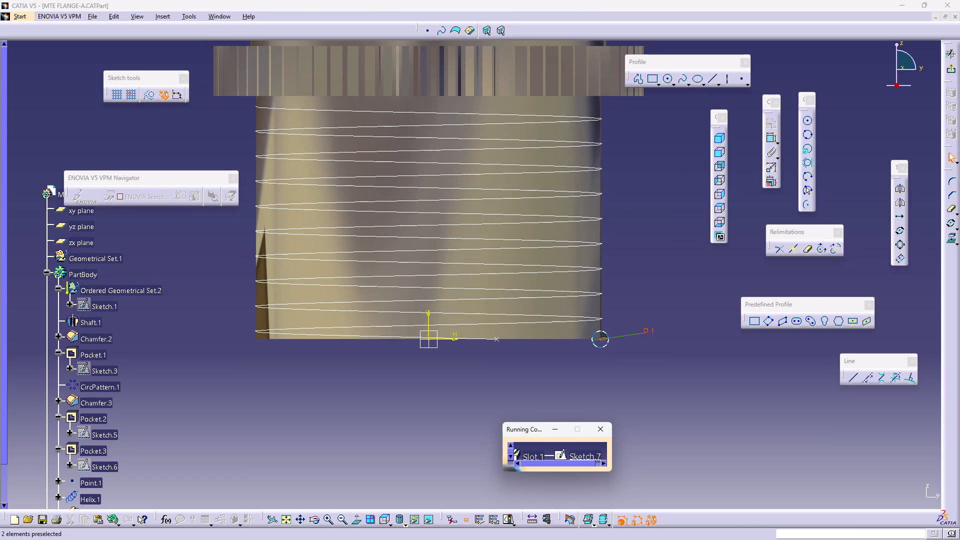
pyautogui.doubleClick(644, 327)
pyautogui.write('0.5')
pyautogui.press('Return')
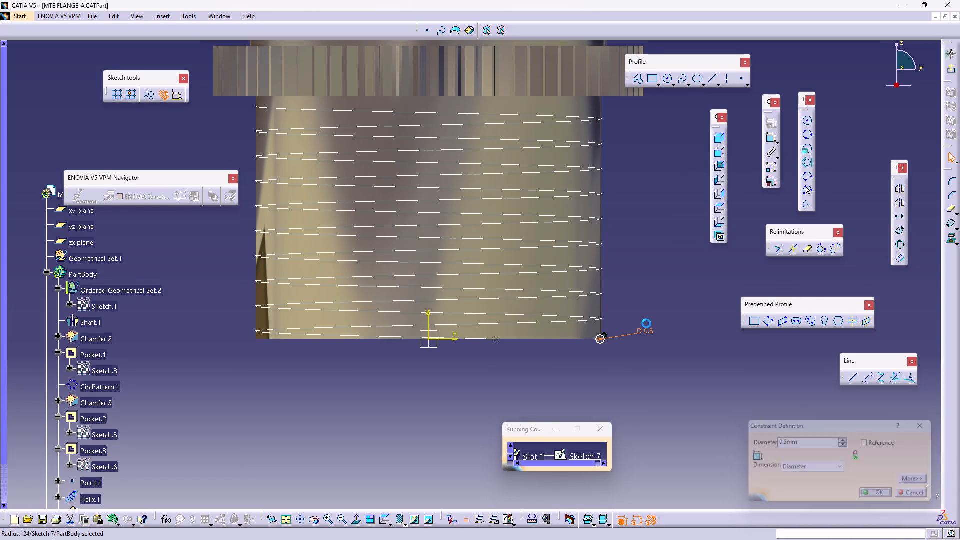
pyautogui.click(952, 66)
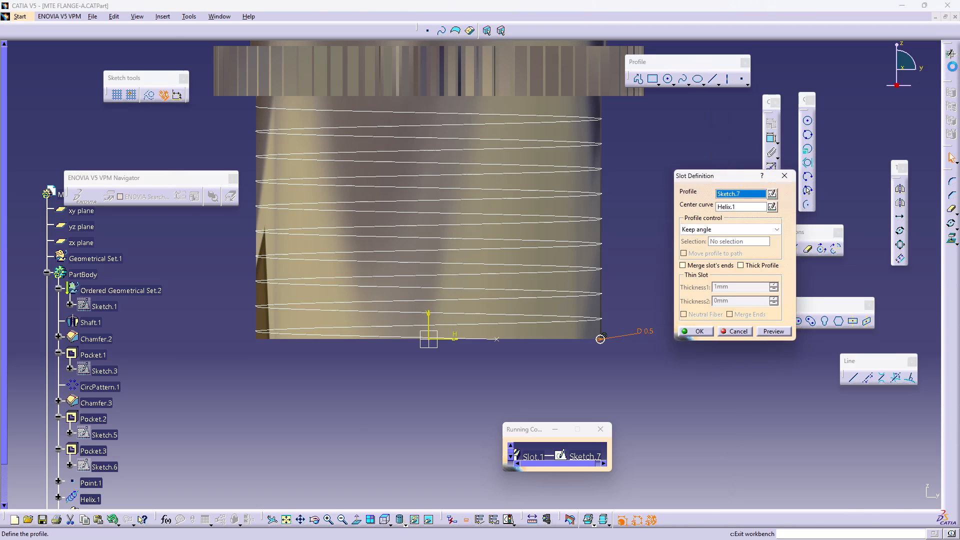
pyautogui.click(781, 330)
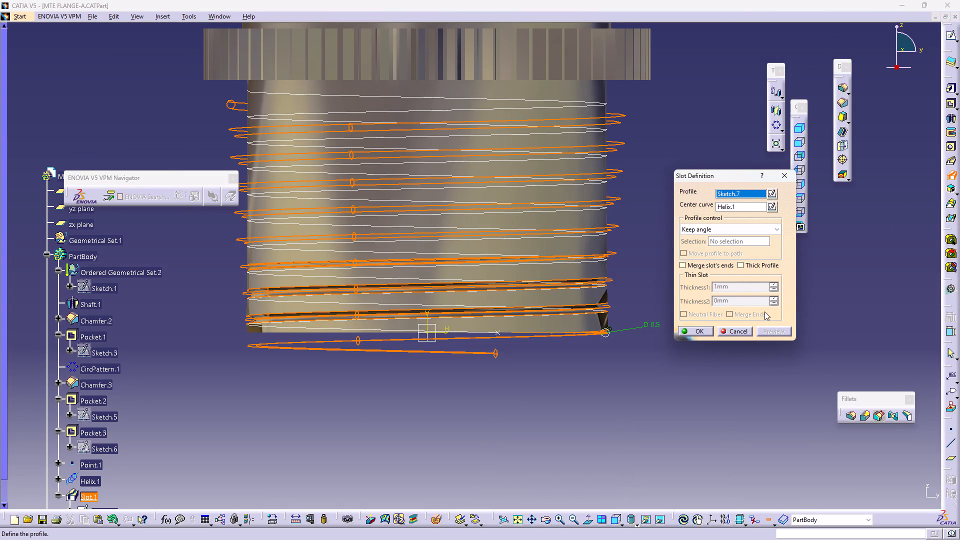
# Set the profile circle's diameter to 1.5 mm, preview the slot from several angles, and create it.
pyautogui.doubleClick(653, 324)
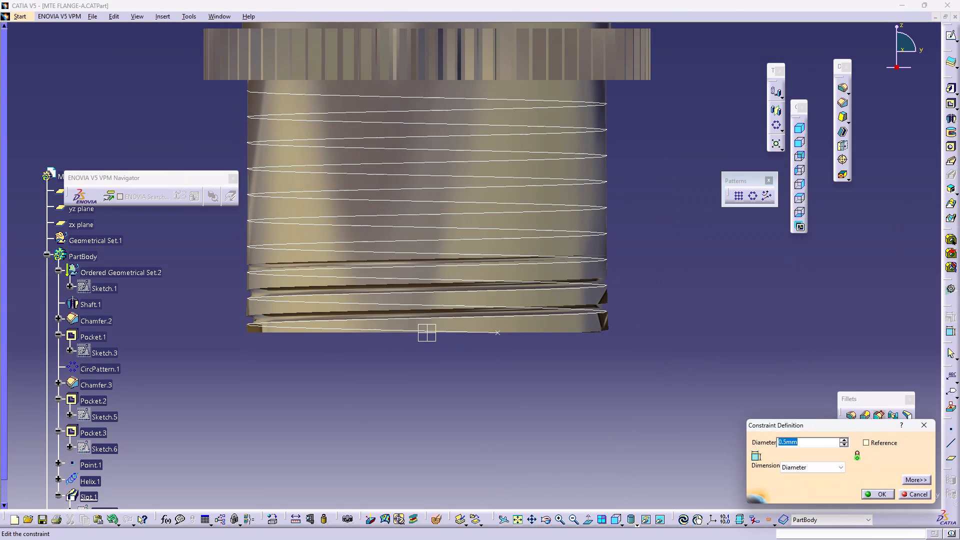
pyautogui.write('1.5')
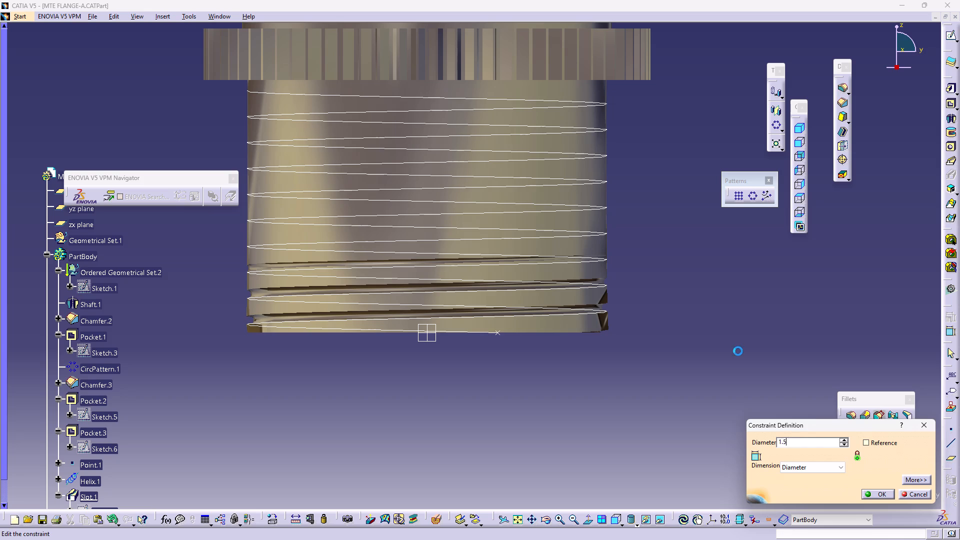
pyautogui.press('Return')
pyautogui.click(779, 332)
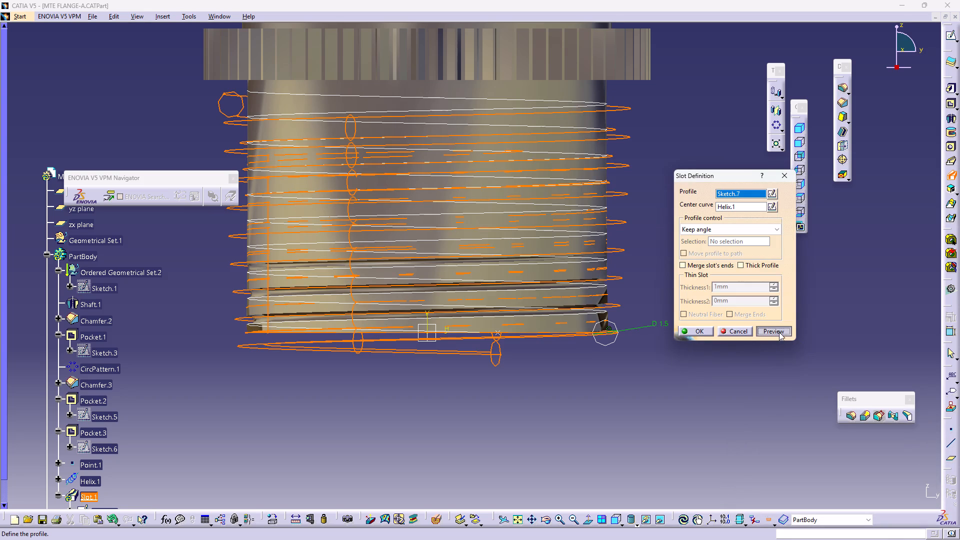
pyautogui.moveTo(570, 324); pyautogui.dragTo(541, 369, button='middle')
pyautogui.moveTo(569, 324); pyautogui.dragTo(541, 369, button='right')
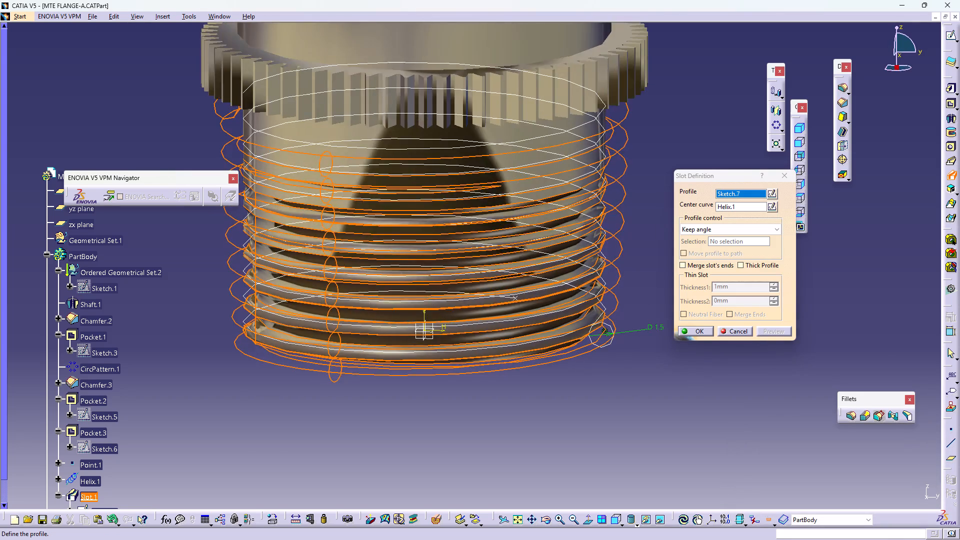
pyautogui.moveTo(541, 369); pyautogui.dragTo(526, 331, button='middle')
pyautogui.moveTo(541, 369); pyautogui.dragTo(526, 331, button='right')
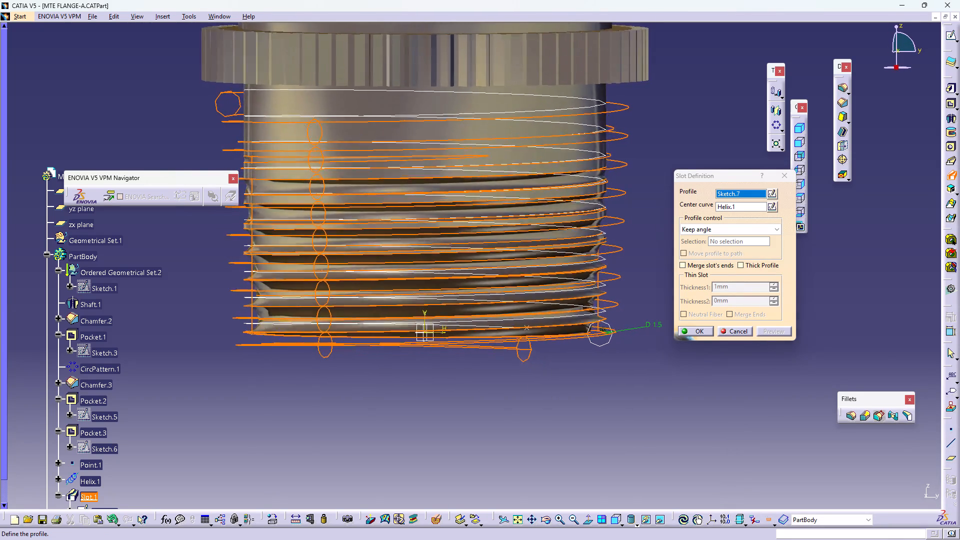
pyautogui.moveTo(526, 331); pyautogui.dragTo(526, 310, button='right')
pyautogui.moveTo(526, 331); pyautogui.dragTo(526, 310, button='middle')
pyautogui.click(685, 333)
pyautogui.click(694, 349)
# Examine the cut thread on the plain end from the side and from below.
pyautogui.moveTo(665, 266); pyautogui.dragTo(659, 295, button='middle')
pyautogui.moveTo(665, 266); pyautogui.dragTo(659, 295, button='right')
pyautogui.click(926, 385)
pyautogui.moveTo(736, 336); pyautogui.dragTo(644, 295, button='middle')
pyautogui.moveTo(724, 329); pyautogui.dragTo(644, 295, button='right')
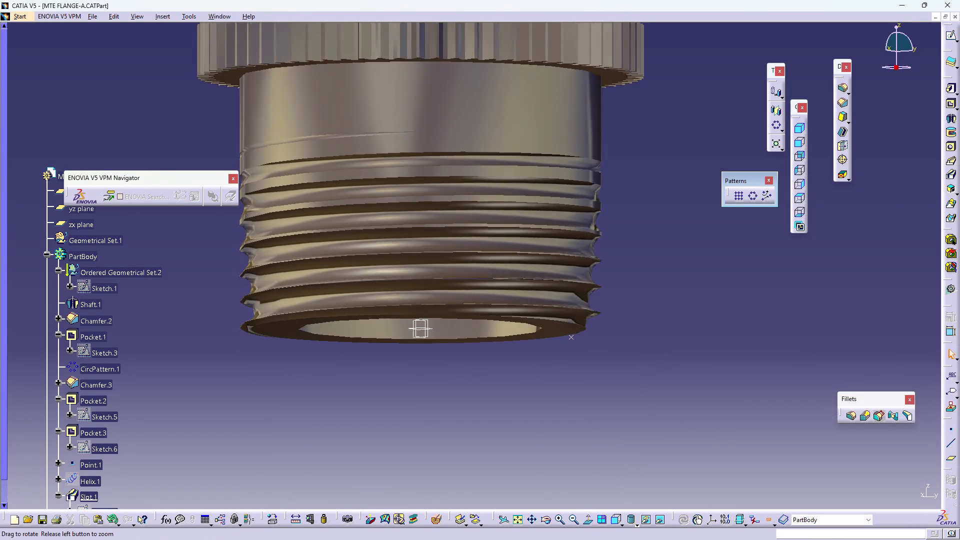
pyautogui.moveTo(644, 295); pyautogui.dragTo(493, 128, button='middle')
pyautogui.moveTo(644, 295); pyautogui.dragTo(493, 128, button='right')
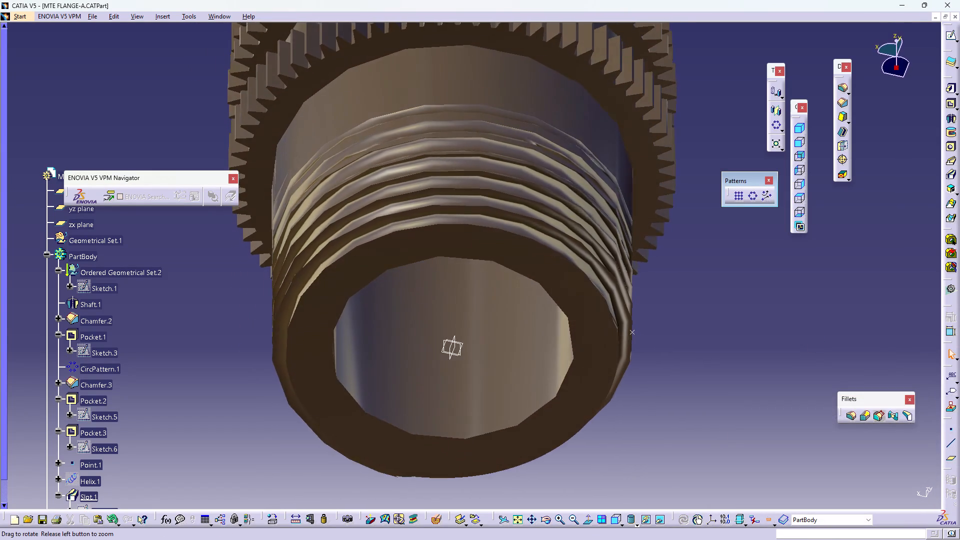
pyautogui.moveTo(493, 128); pyautogui.dragTo(503, 312, button='right')
pyautogui.moveTo(493, 128); pyautogui.dragTo(503, 312, button='middle')
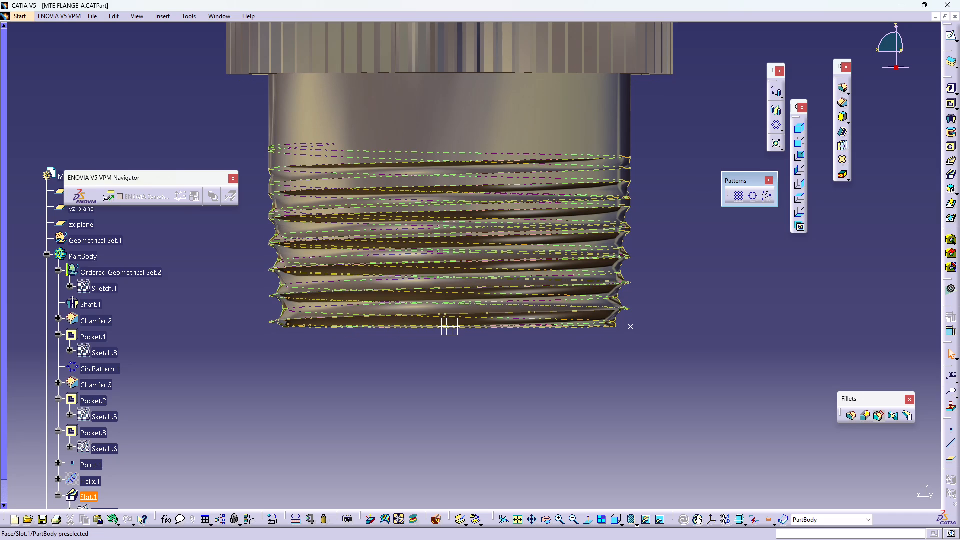
# Open the definition of the thread slot to review its profile and center curve, and close it.
pyautogui.doubleClick(622, 302)
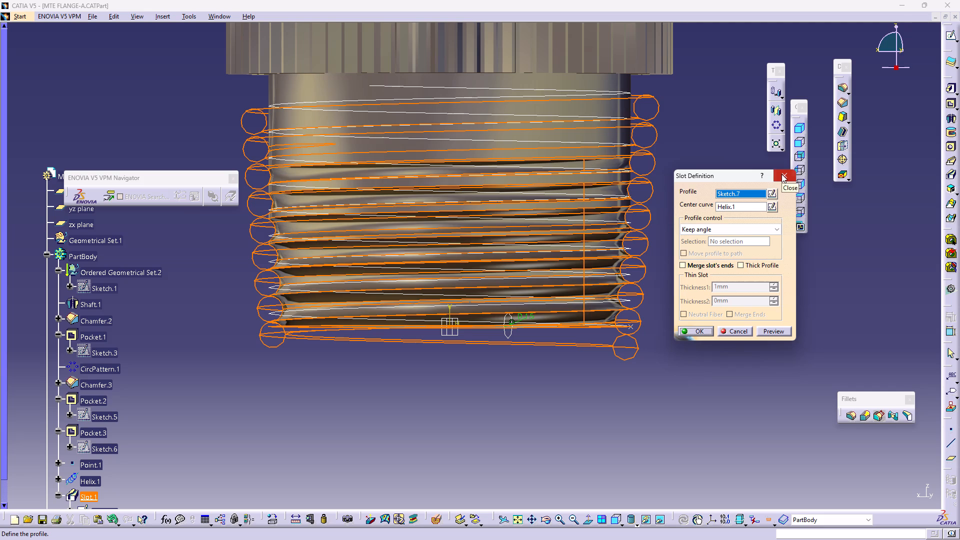
pyautogui.click(781, 174)
pyautogui.doubleClick(730, 250)
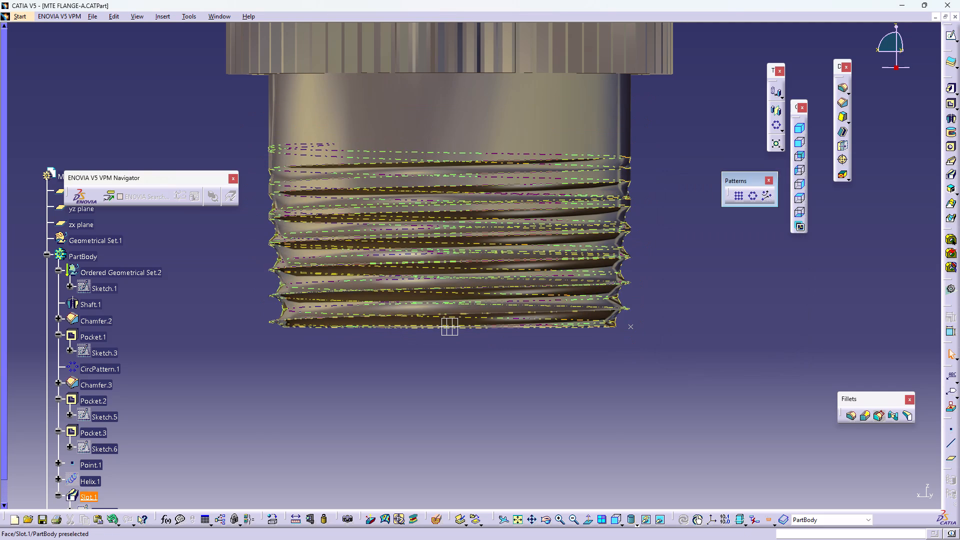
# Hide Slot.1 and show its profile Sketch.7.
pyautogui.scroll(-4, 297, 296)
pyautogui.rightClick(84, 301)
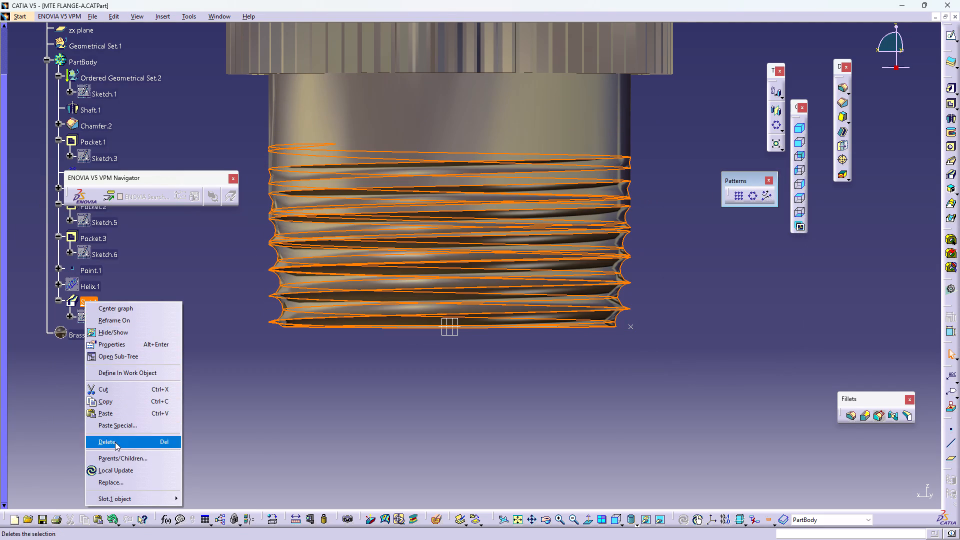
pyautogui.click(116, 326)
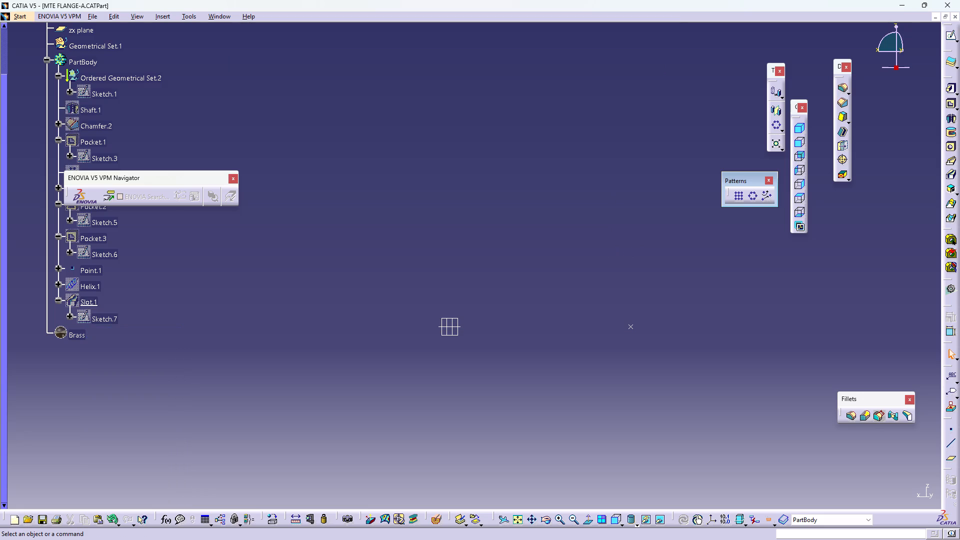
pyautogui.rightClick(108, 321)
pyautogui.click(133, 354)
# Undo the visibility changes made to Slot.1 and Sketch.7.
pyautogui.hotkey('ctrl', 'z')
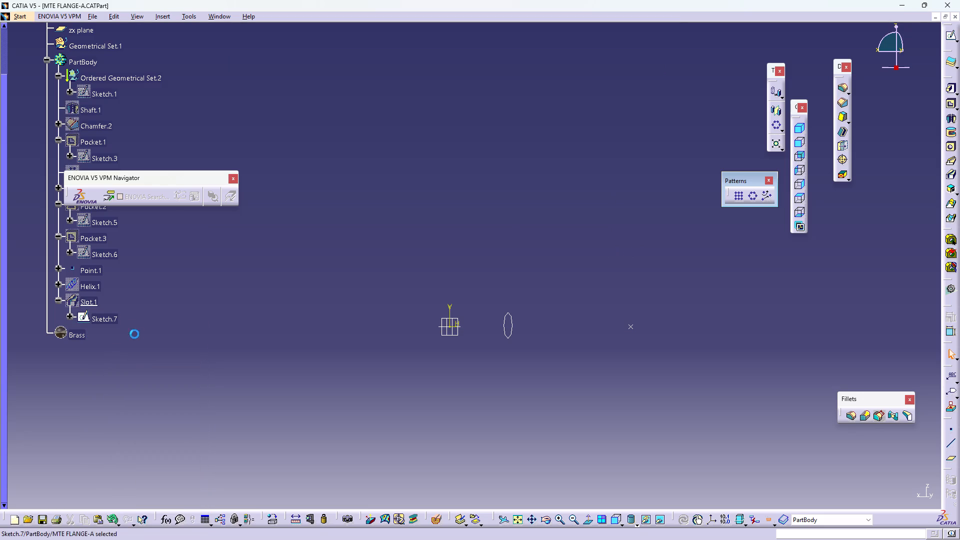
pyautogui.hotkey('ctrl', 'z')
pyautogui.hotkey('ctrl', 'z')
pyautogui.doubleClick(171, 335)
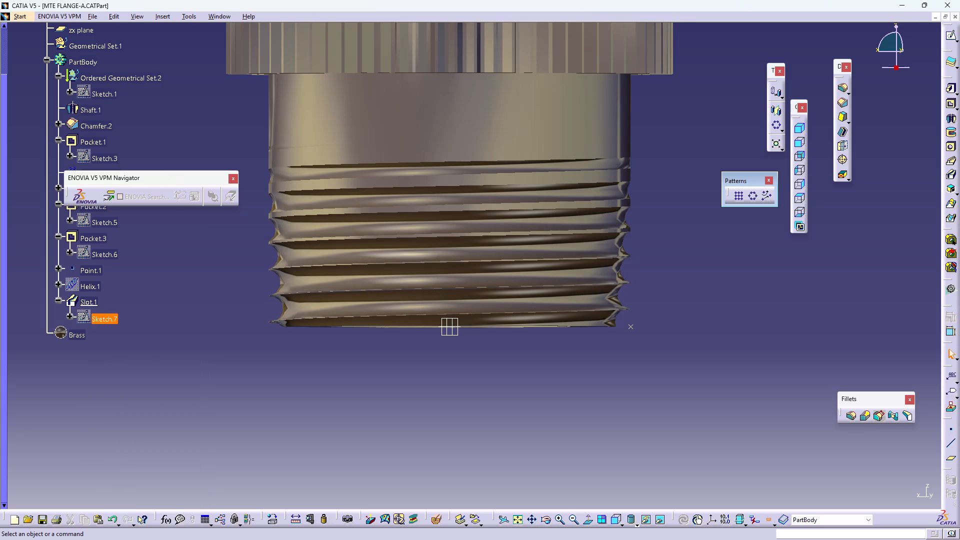
# Delete Slot.1 together with its aggregated profile sketch.
pyautogui.rightClick(88, 301)
pyautogui.click(124, 447)
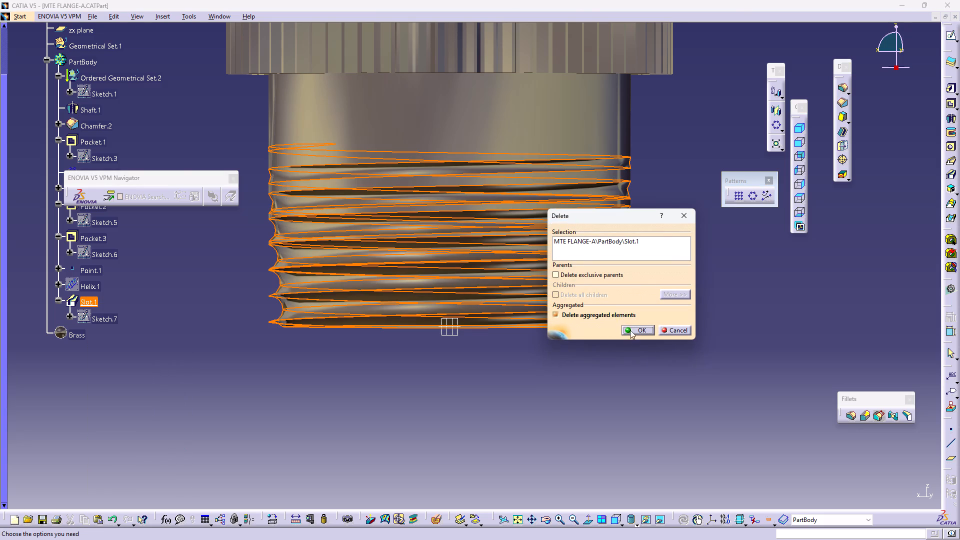
pyautogui.click(630, 332)
pyautogui.click(596, 369)
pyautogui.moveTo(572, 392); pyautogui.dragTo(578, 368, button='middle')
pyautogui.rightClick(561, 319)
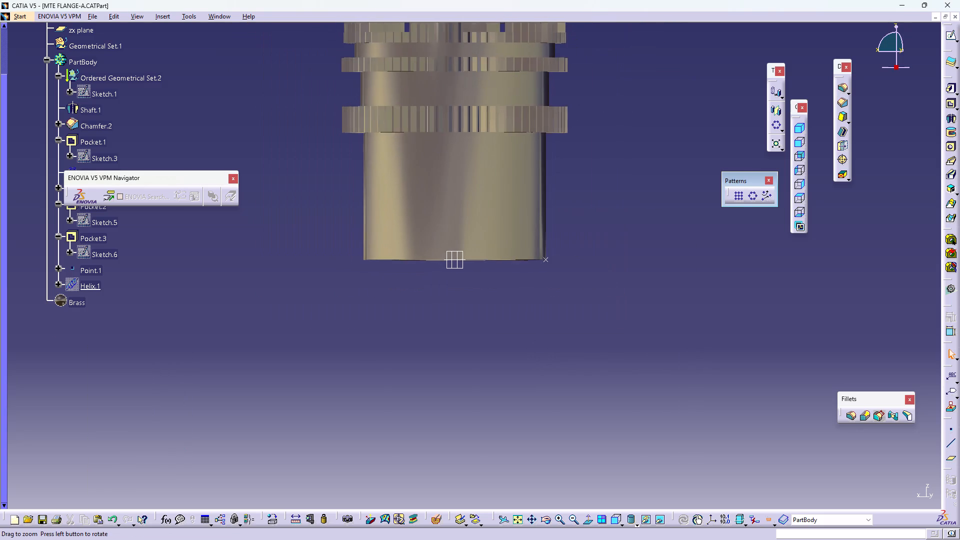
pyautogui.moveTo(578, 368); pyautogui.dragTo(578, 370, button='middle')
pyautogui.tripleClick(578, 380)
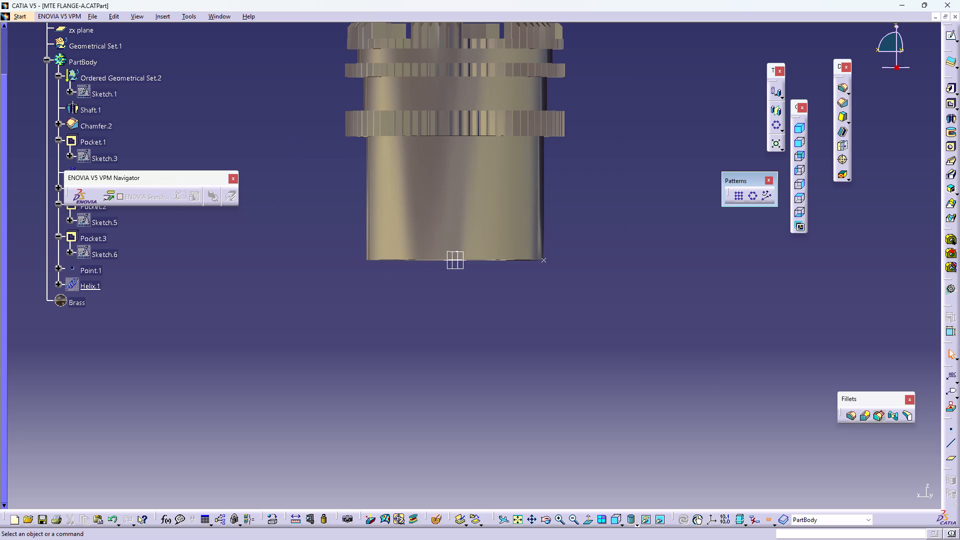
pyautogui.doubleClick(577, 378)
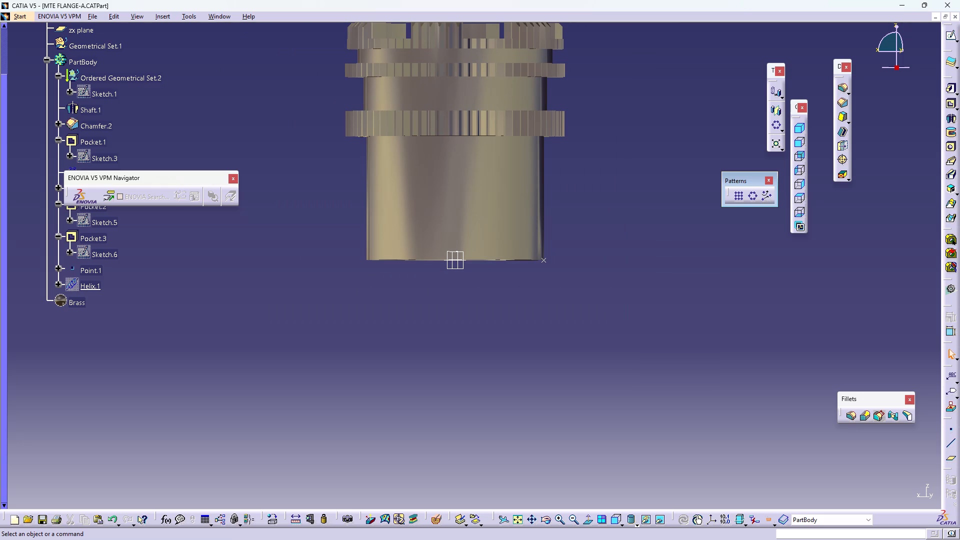
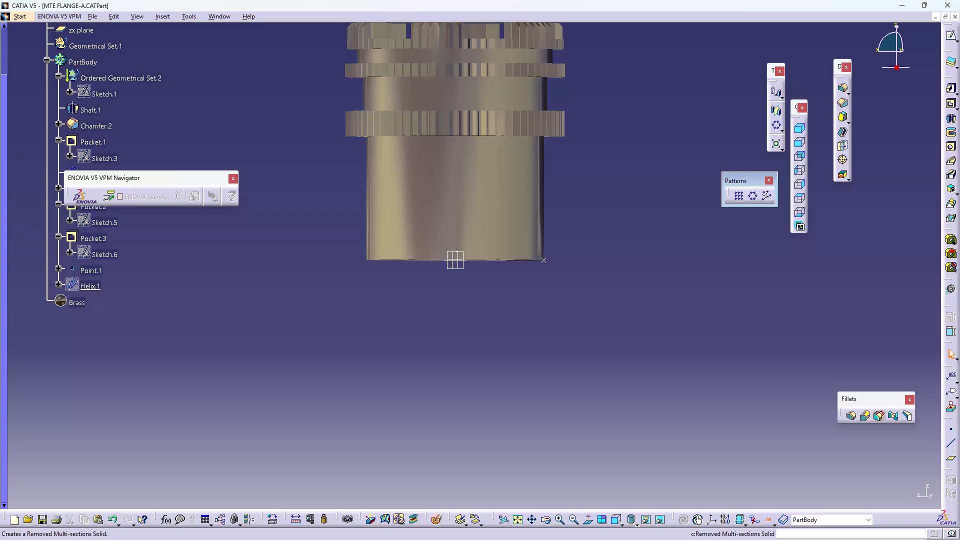
# Show the hidden Helix.1 on the flange's plain end.
pyautogui.click(571, 331)
pyautogui.moveTo(537, 372); pyautogui.dragTo(508, 244, button='middle')
pyautogui.moveTo(537, 372); pyautogui.dragTo(508, 244, button='right')
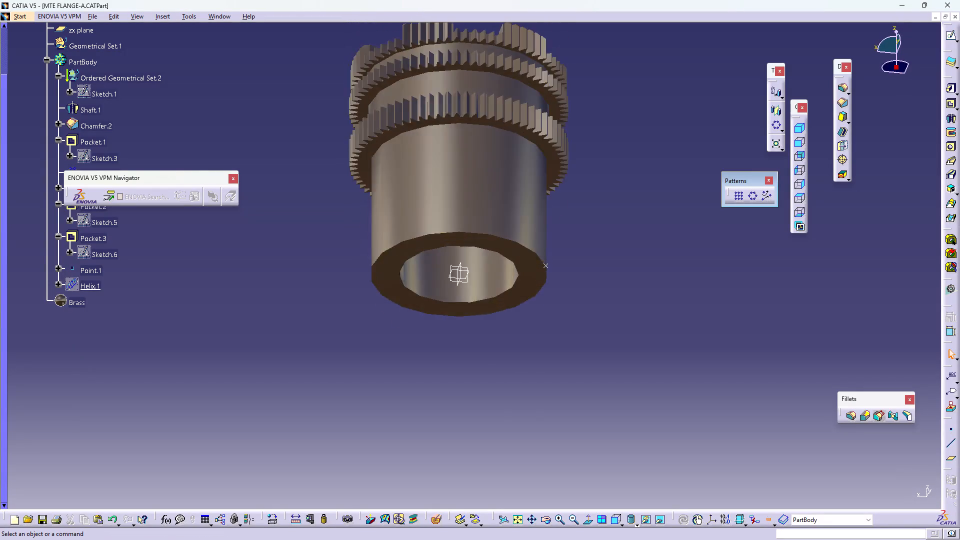
pyautogui.moveTo(508, 244); pyautogui.dragTo(514, 160, button='right')
pyautogui.moveTo(508, 244); pyautogui.dragTo(515, 156, button='middle')
pyautogui.doubleClick(635, 274)
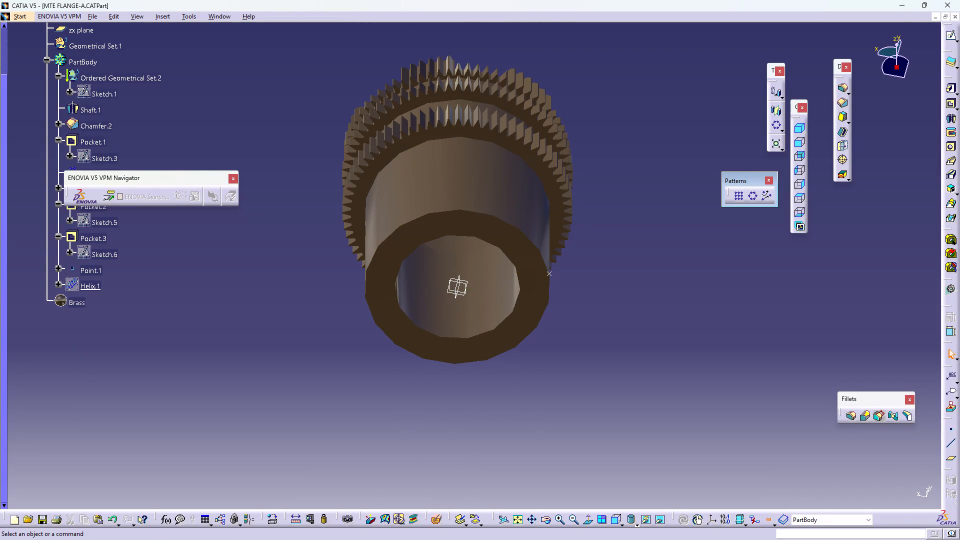
pyautogui.rightClick(97, 287)
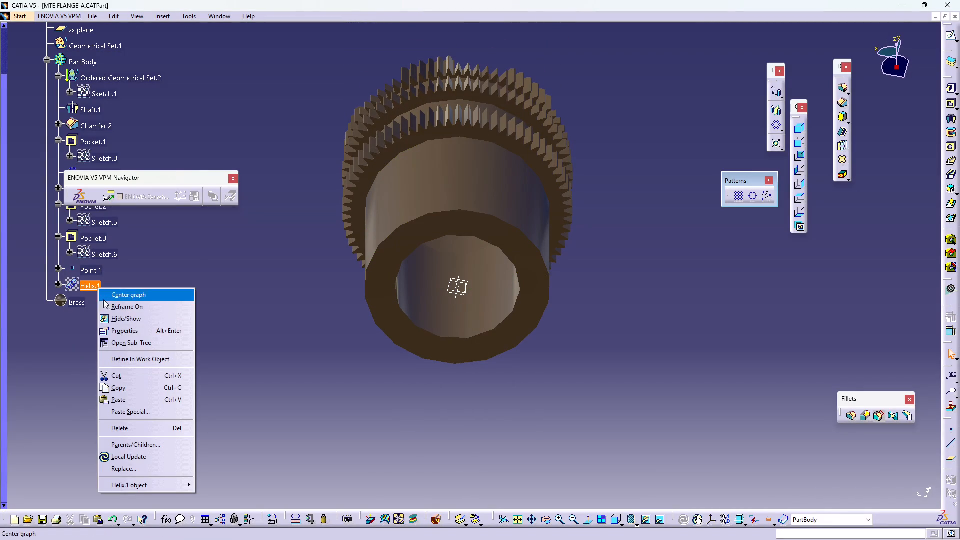
pyautogui.click(124, 322)
pyautogui.click(193, 352)
# Examine the helix and its two ends around the plain end, from below and in the standard side views.
pyautogui.moveTo(341, 281); pyautogui.dragTo(334, 428, button='middle')
pyautogui.moveTo(341, 283); pyautogui.dragTo(334, 428, button='right')
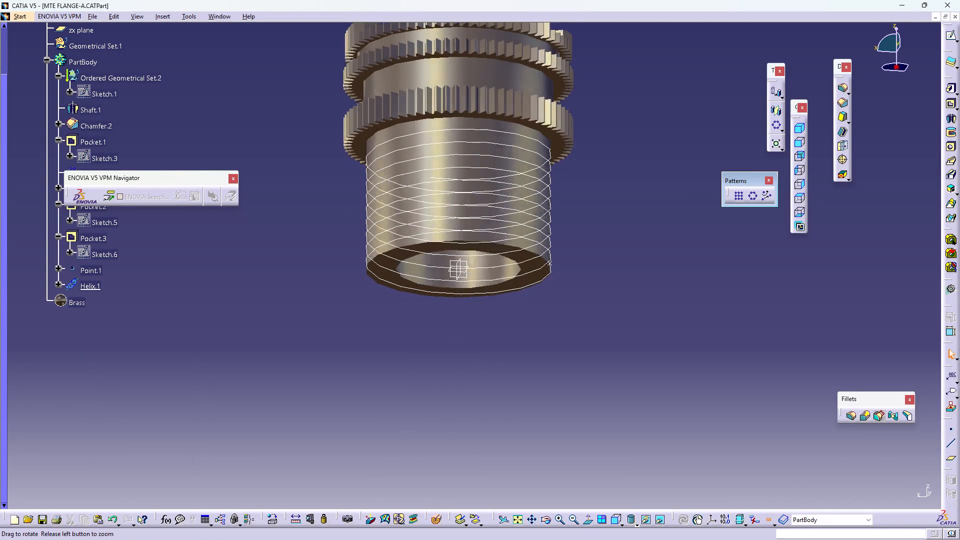
pyautogui.moveTo(334, 428); pyautogui.dragTo(337, 440, button='right')
pyautogui.moveTo(334, 428); pyautogui.dragTo(337, 440, button='middle')
pyautogui.moveTo(515, 286); pyautogui.dragTo(415, 390, button='middle')
pyautogui.moveTo(515, 287); pyautogui.dragTo(415, 390, button='right')
pyautogui.moveTo(541, 235); pyautogui.dragTo(281, 116, button='middle')
pyautogui.moveTo(541, 235); pyautogui.dragTo(281, 116, button='right')
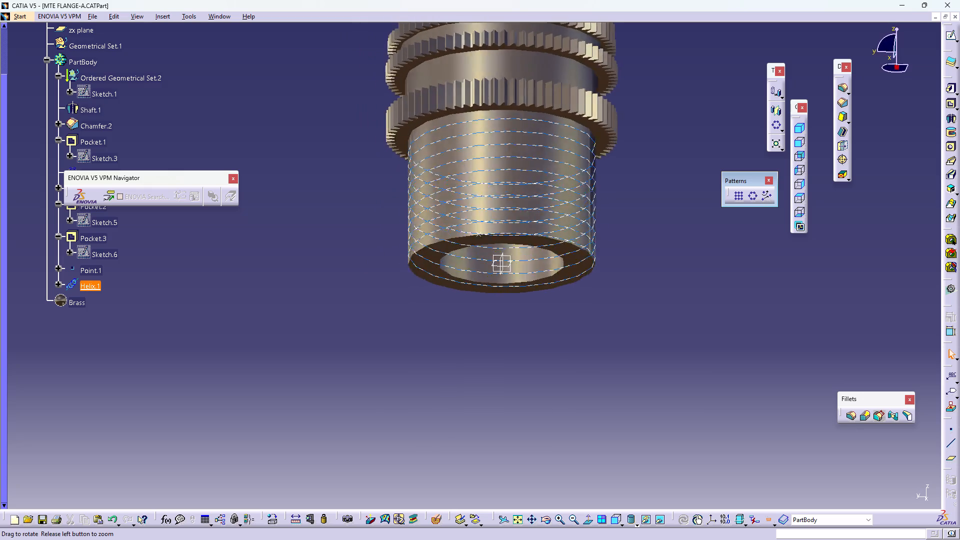
pyautogui.moveTo(281, 116); pyautogui.dragTo(191, 136, button='right')
pyautogui.moveTo(281, 116); pyautogui.dragTo(196, 140, button='middle')
pyautogui.moveTo(730, 173); pyautogui.dragTo(615, 172, button='middle')
pyautogui.moveTo(725, 175); pyautogui.dragTo(616, 173, button='right')
pyautogui.moveTo(584, 276); pyautogui.dragTo(555, 15, button='middle')
pyautogui.moveTo(576, 245); pyautogui.dragTo(555, 15, button='right')
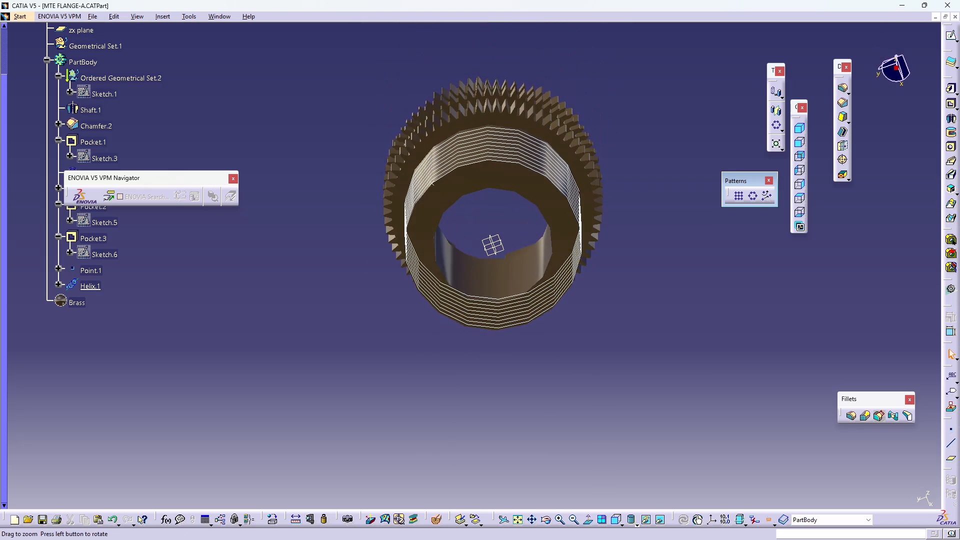
pyautogui.moveTo(518, 275); pyautogui.dragTo(549, 104, button='middle')
pyautogui.moveTo(527, 238); pyautogui.dragTo(543, 149, button='right')
pyautogui.rightClick(543, 149)
pyautogui.moveTo(549, 112); pyautogui.dragTo(534, 233, button='middle')
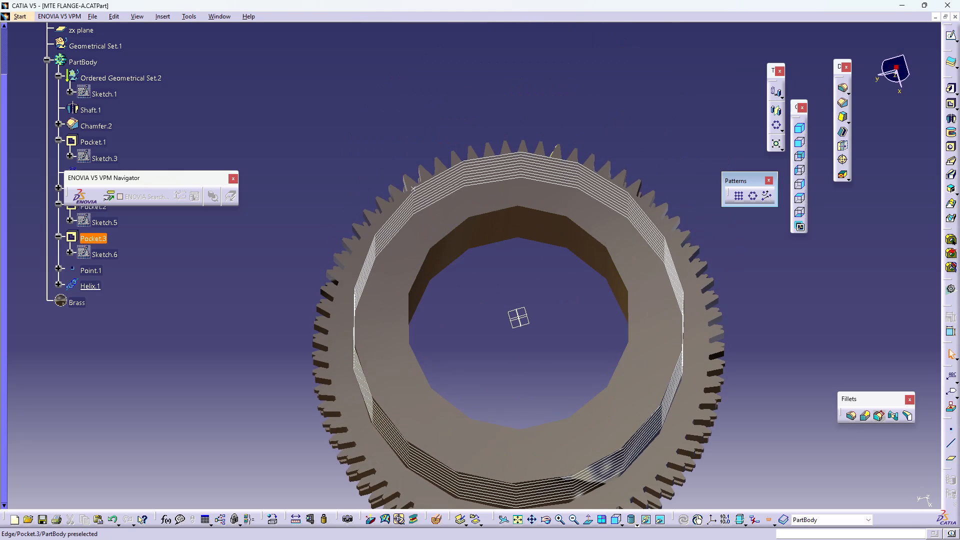
pyautogui.tripleClick(614, 77)
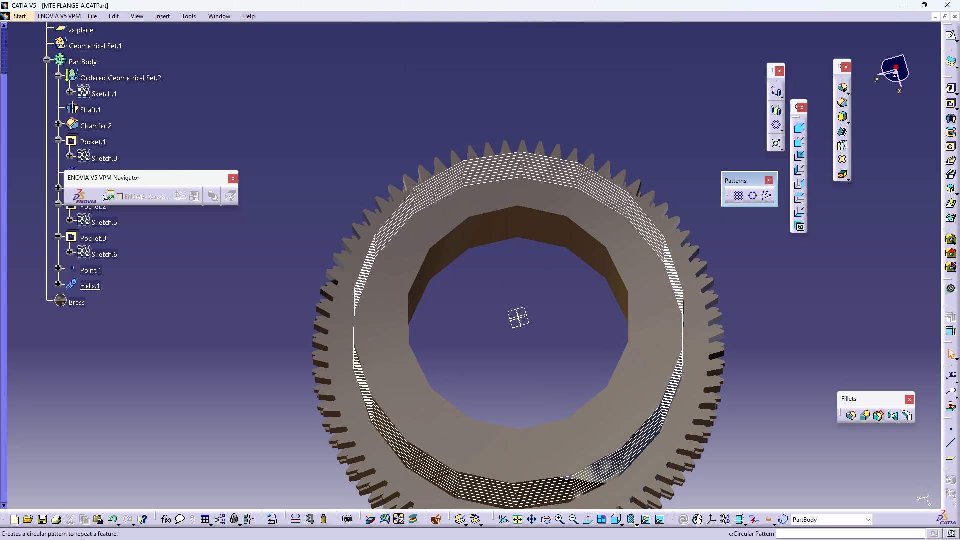
pyautogui.moveTo(539, 303); pyautogui.dragTo(756, 335, button='middle')
pyautogui.moveTo(539, 303); pyautogui.dragTo(756, 335, button='right')
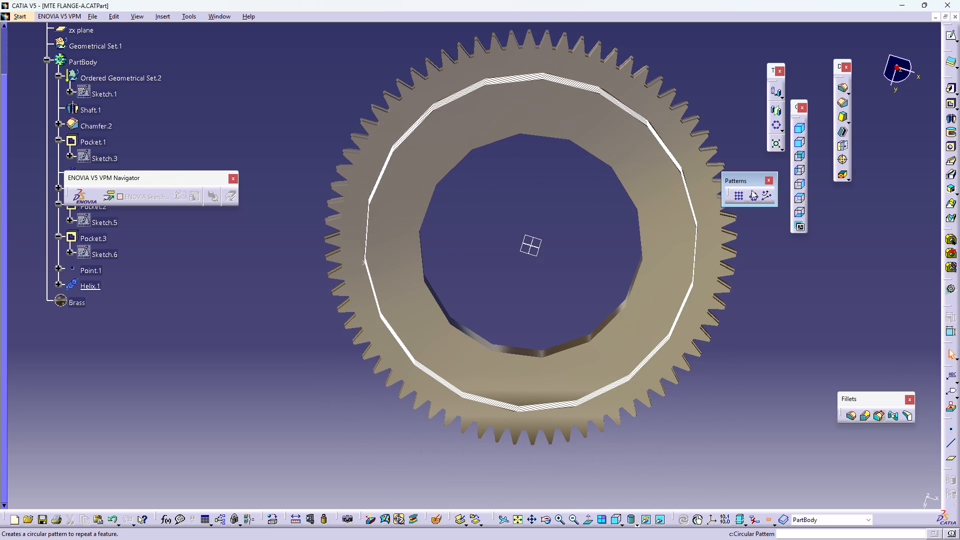
pyautogui.click(796, 142)
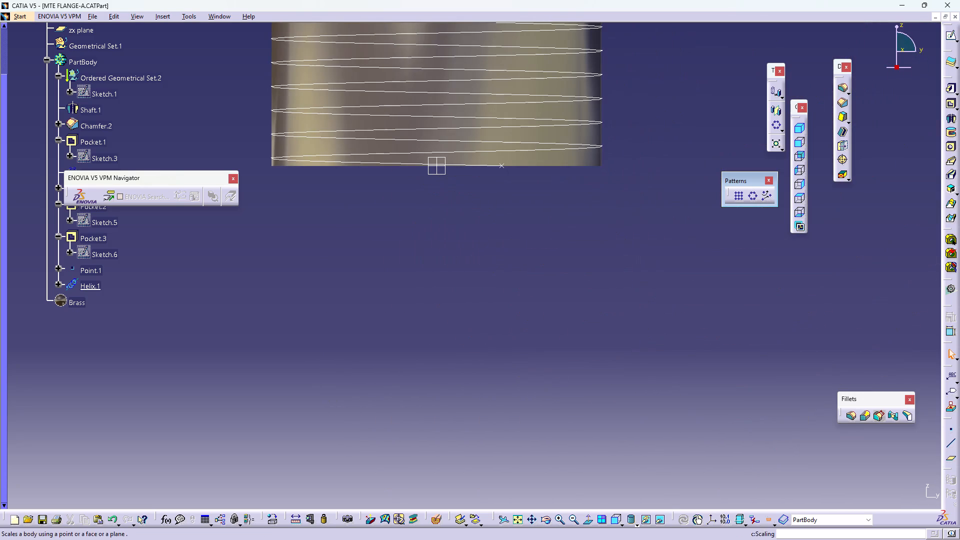
pyautogui.moveTo(728, 182); pyautogui.dragTo(713, 354, button='middle')
pyautogui.moveTo(652, 225); pyautogui.dragTo(652, 376, button='middle')
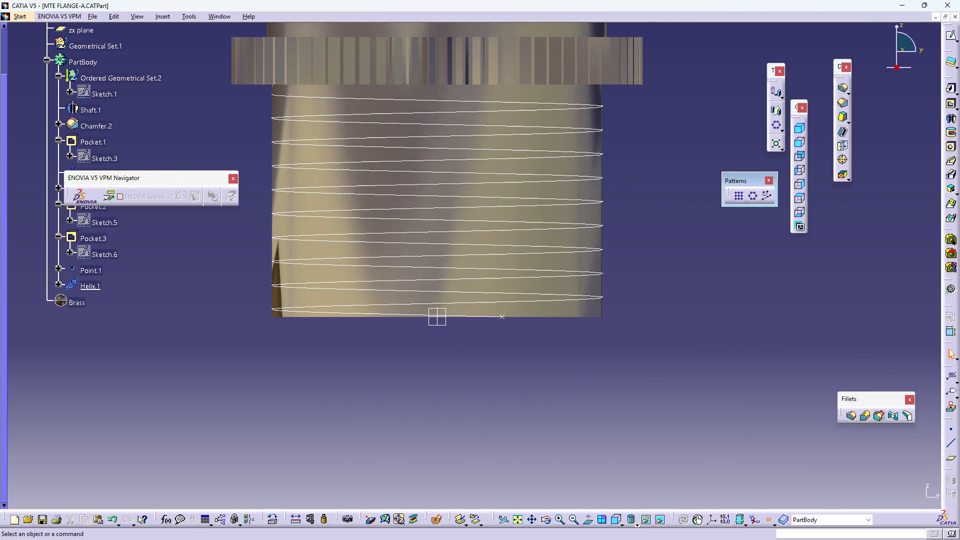
pyautogui.click(800, 153)
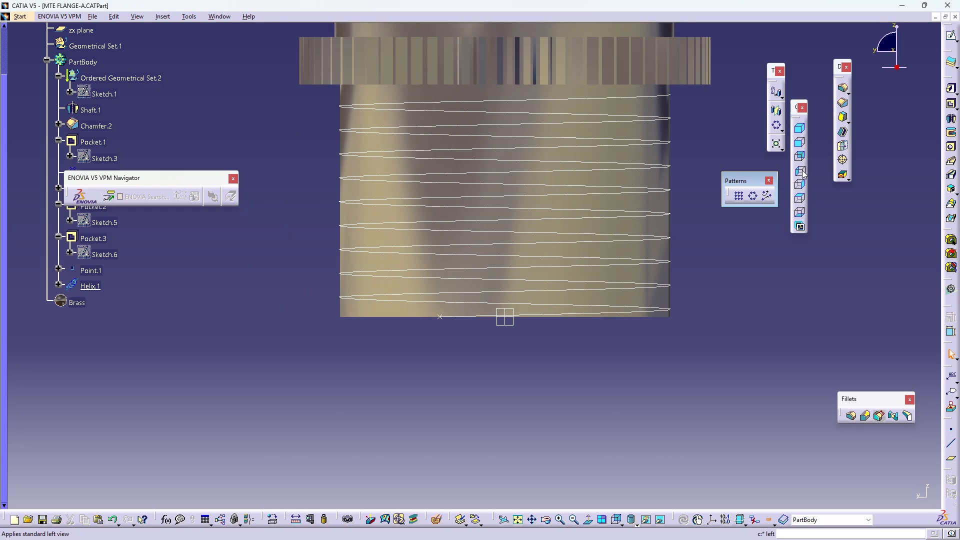
pyautogui.click(802, 170)
pyautogui.moveTo(662, 206); pyautogui.dragTo(613, 224, button='middle')
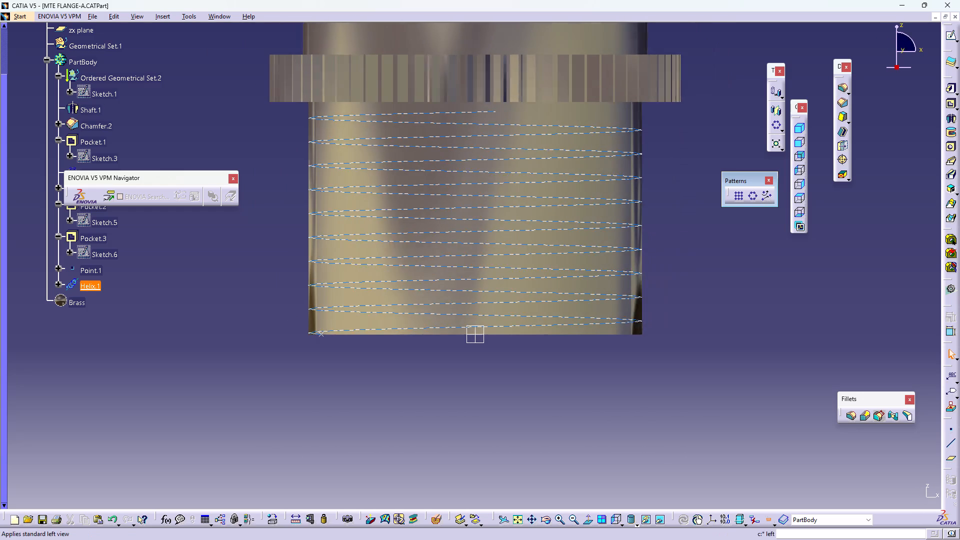
pyautogui.moveTo(613, 224); pyautogui.dragTo(582, 232, button='middle')
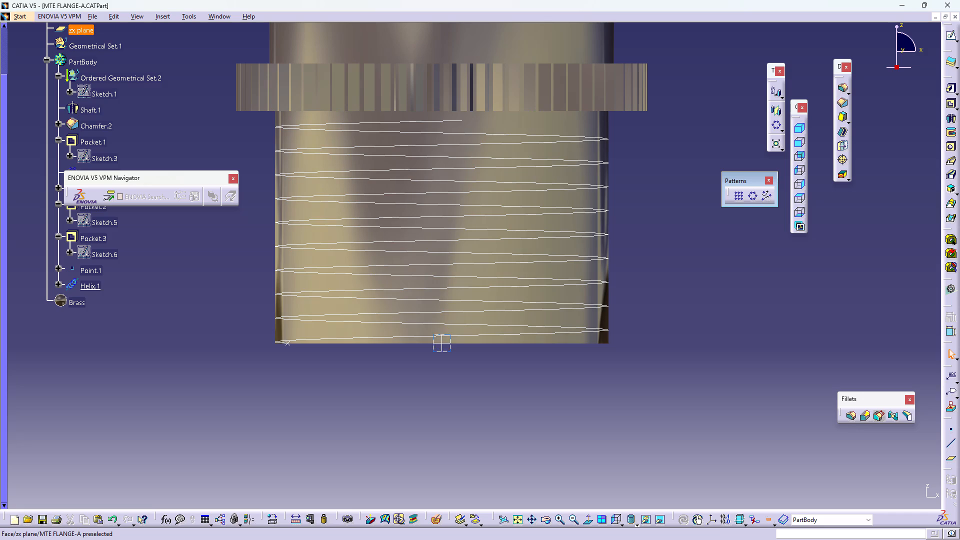
pyautogui.click(802, 184)
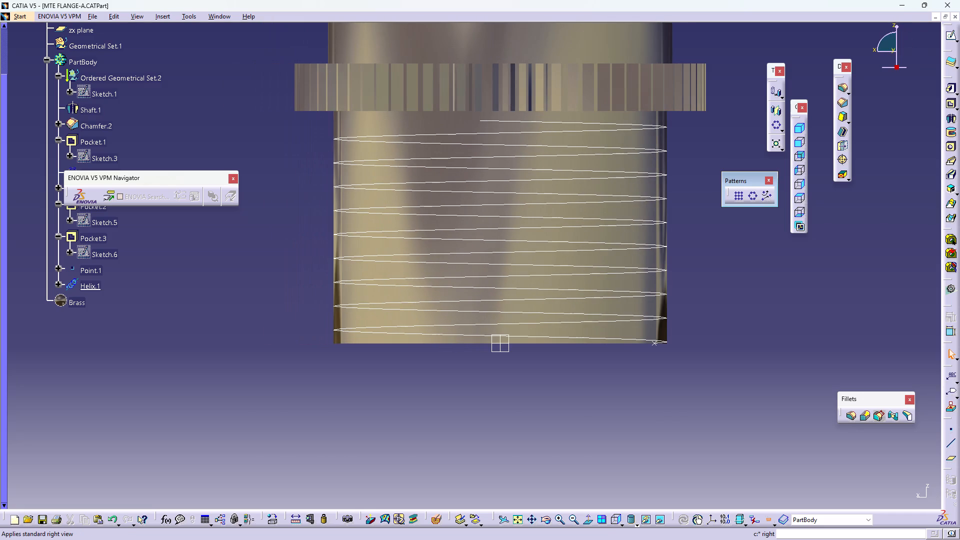
# Start a new sketch on the yz plane and view it face-on.
pyautogui.click(501, 347)
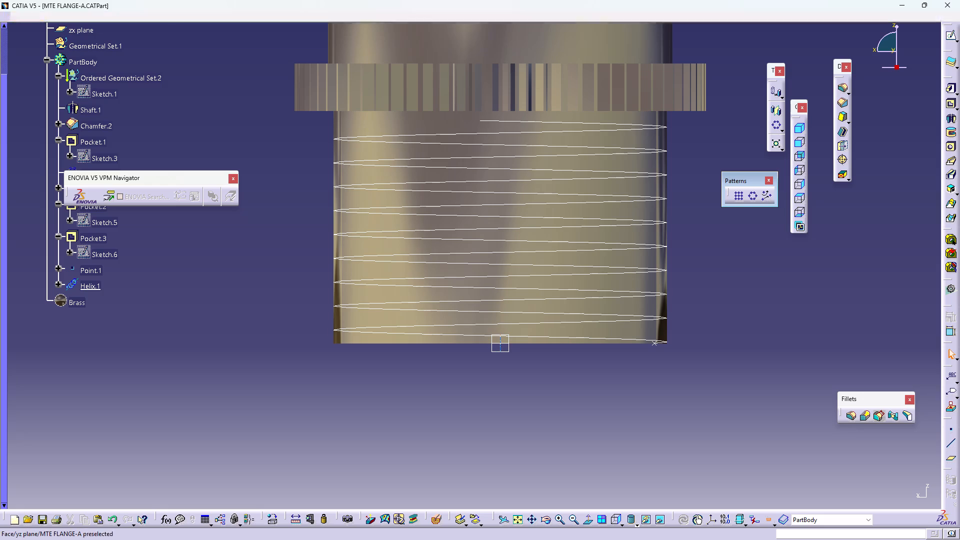
pyautogui.click(952, 37)
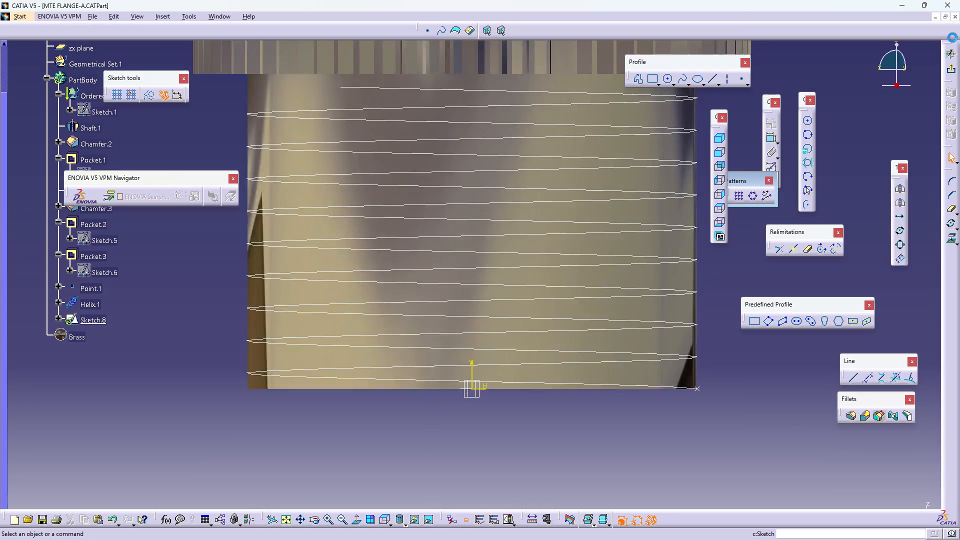
pyautogui.moveTo(451, 273); pyautogui.dragTo(484, 255, button='middle')
pyautogui.moveTo(451, 273); pyautogui.dragTo(484, 255, button='right')
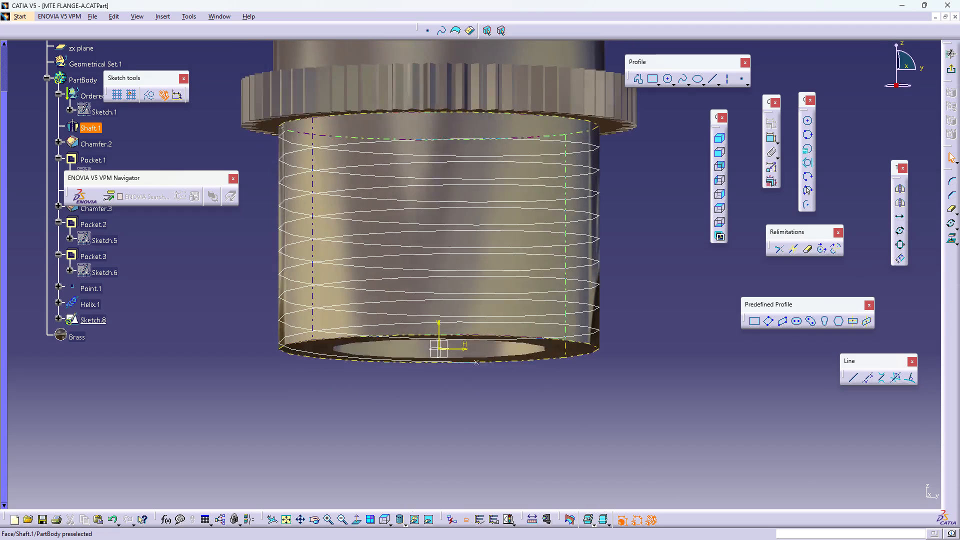
pyautogui.moveTo(484, 255); pyautogui.dragTo(428, 275, button='right')
pyautogui.moveTo(484, 255); pyautogui.dragTo(428, 275, button='middle')
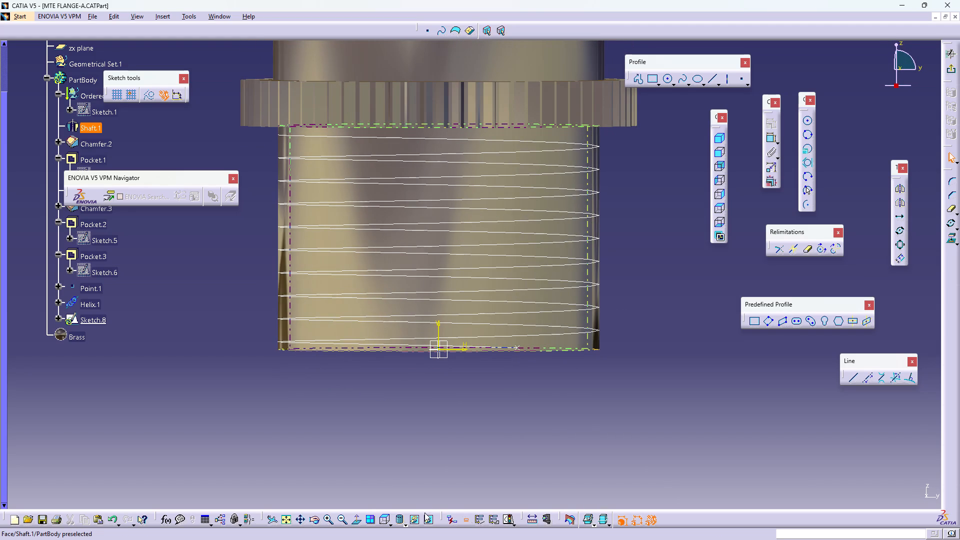
pyautogui.click(361, 521)
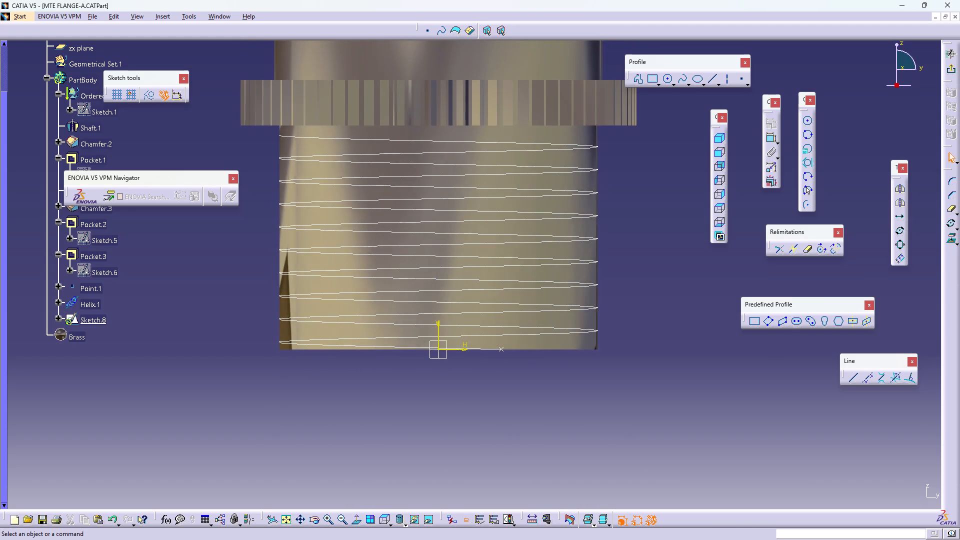
# Place a sketch point at the helix's upper end, at about H -10.39 mm, V 13.97 mm, and check it against the helix.
pyautogui.moveTo(422, 286); pyautogui.dragTo(621, 300, button='middle')
pyautogui.rightClick(619, 362)
pyautogui.moveTo(621, 300); pyautogui.dragTo(553, 366, button='middle')
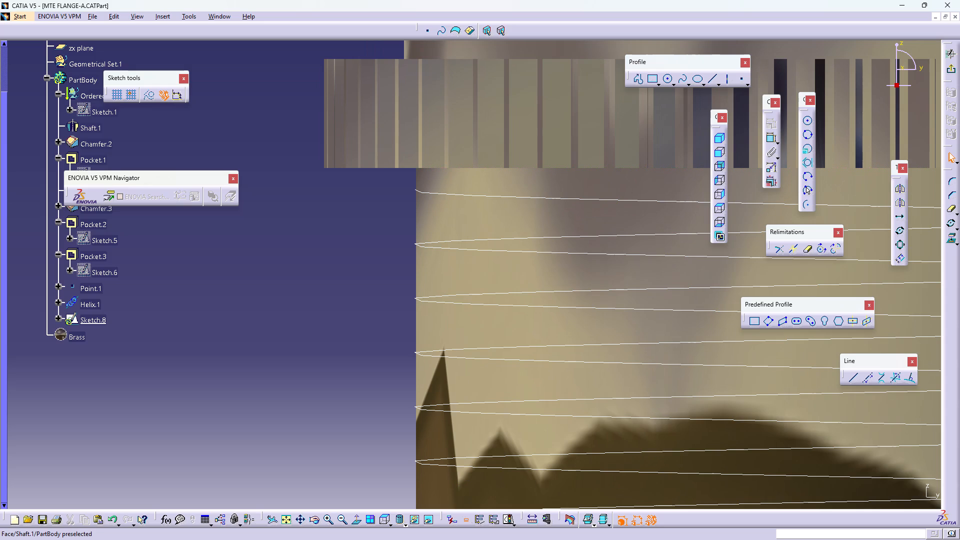
pyautogui.click(744, 80)
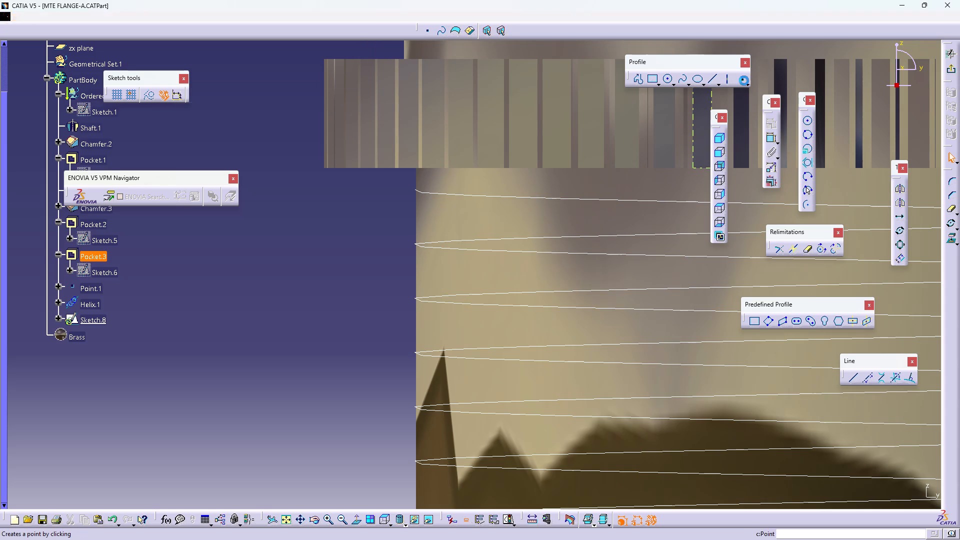
pyautogui.click(415, 190)
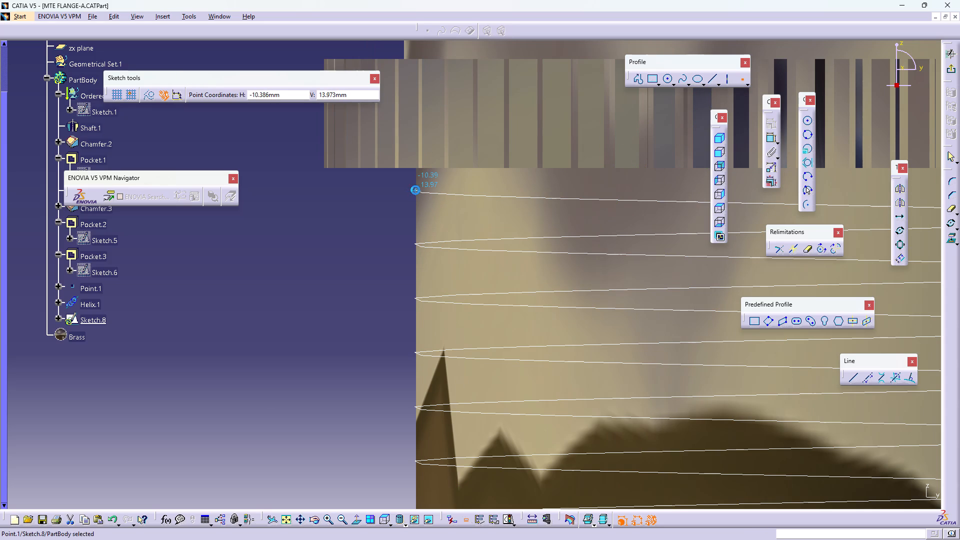
pyautogui.click(365, 242)
pyautogui.moveTo(382, 228); pyautogui.dragTo(495, 215, button='middle')
pyautogui.moveTo(382, 228); pyautogui.dragTo(495, 215, button='right')
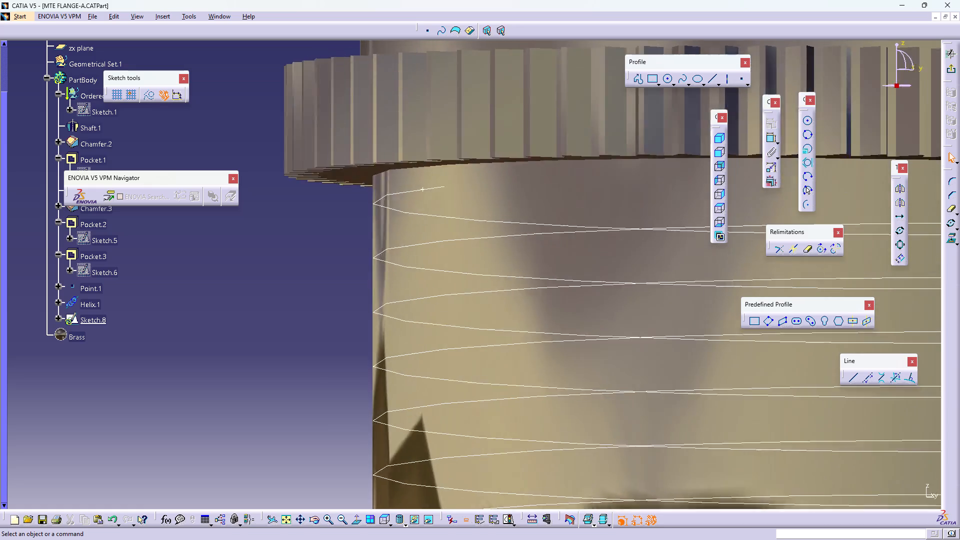
pyautogui.moveTo(495, 215); pyautogui.dragTo(385, 160, button='middle')
pyautogui.moveTo(495, 215); pyautogui.dragTo(385, 159, button='right')
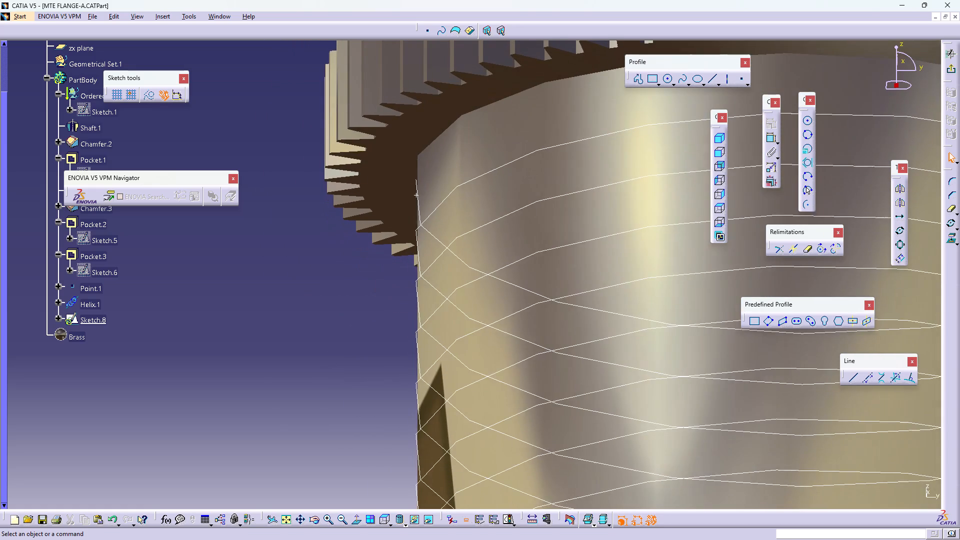
pyautogui.moveTo(385, 160); pyautogui.dragTo(386, 160, button='middle')
pyautogui.click(355, 518)
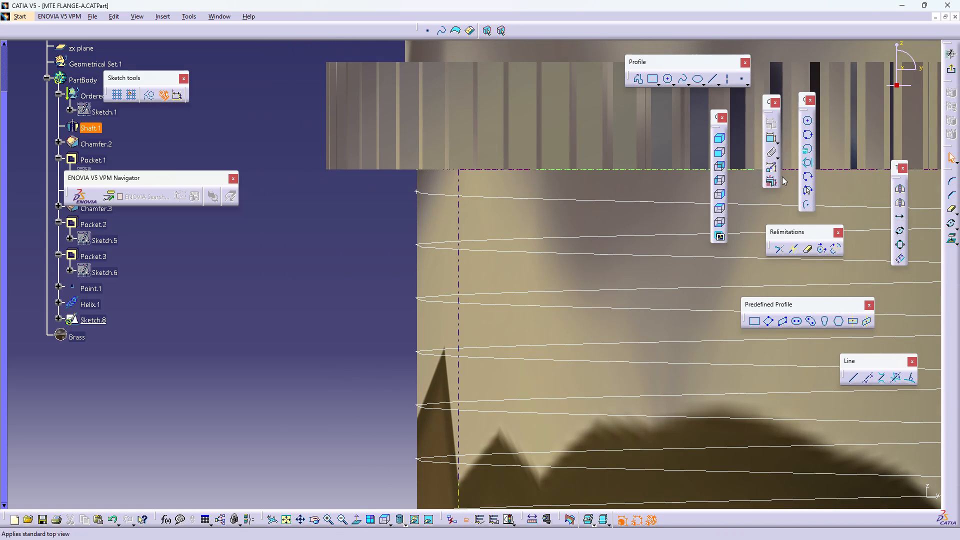
# Sketch a closed triangle from the helix-end point with outer corners at about (-11.33, 14.41) mm and (-11.33, 13.54) mm, keeping its outer side vertical.
pyautogui.doubleClick(711, 77)
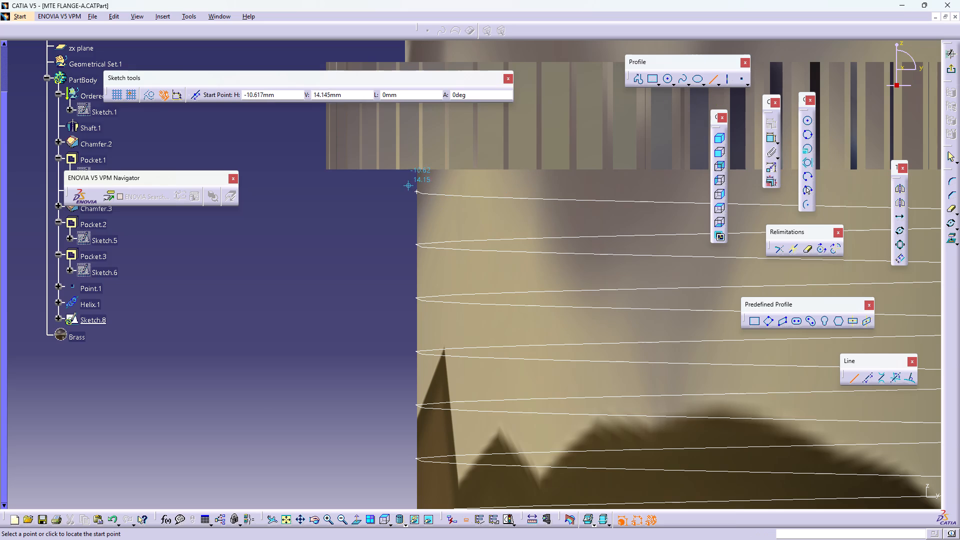
pyautogui.click(416, 191)
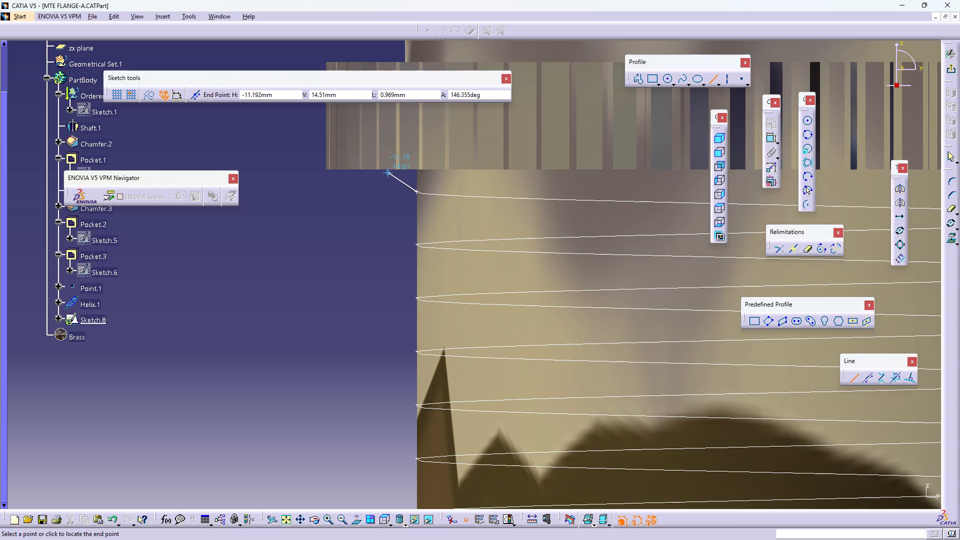
pyautogui.click(382, 176)
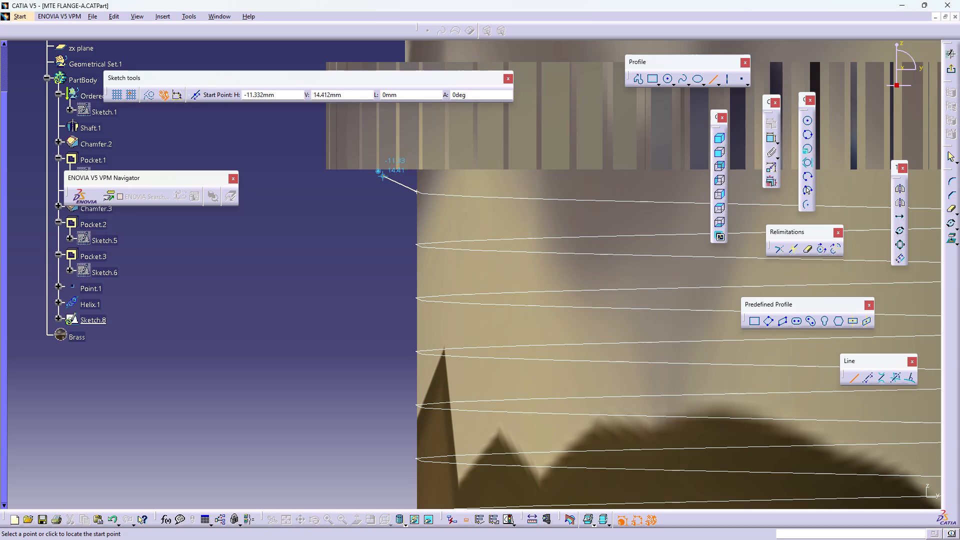
pyautogui.click(382, 176)
pyautogui.doubleClick(383, 207)
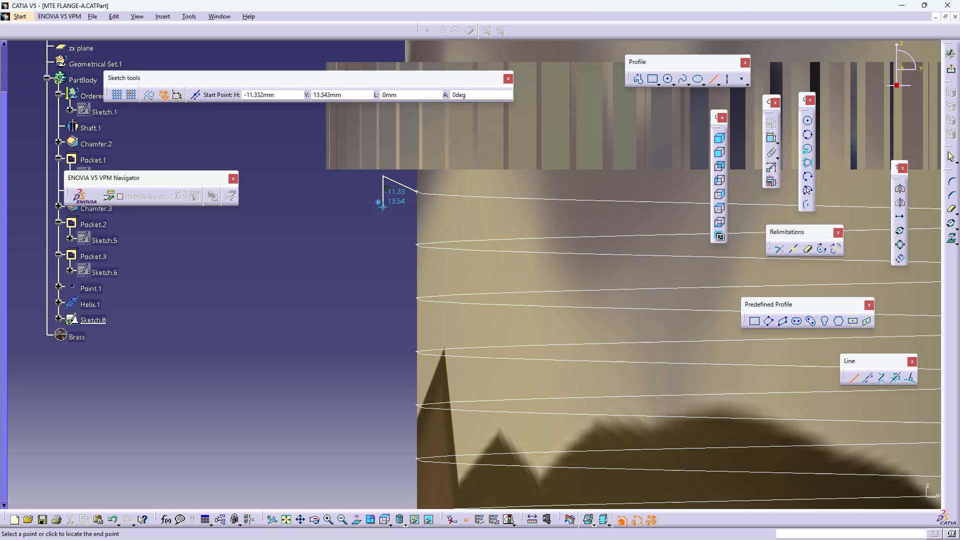
pyautogui.click(416, 193)
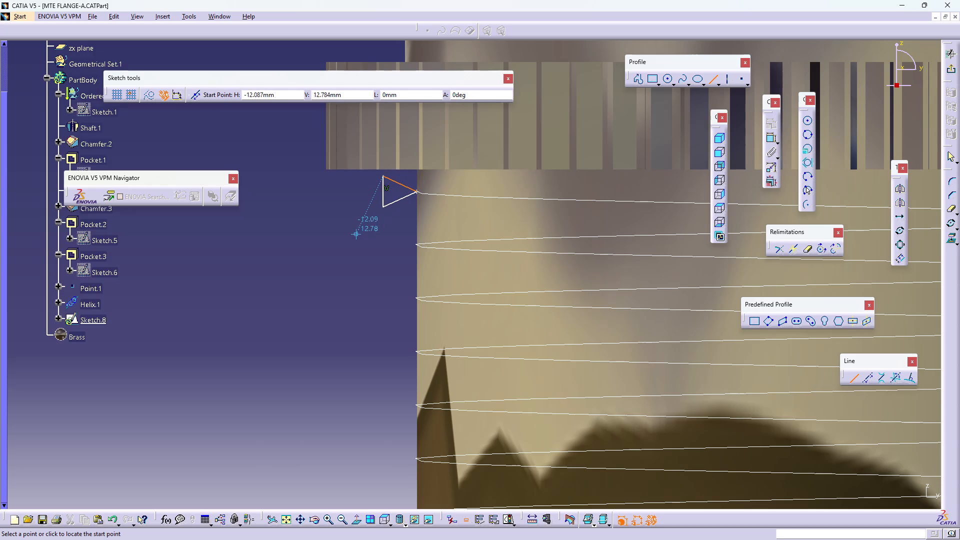
pyautogui.press('Escape')
pyautogui.press('Escape')
pyautogui.press('Escape')
pyautogui.press('Escape')
pyautogui.press('Escape')
pyautogui.press('Escape')
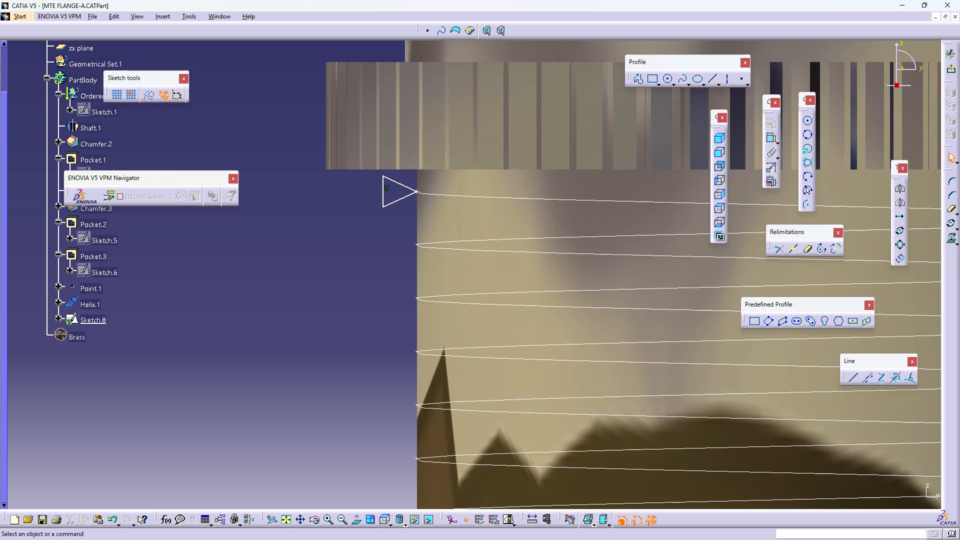
# Shift the whole triangle slightly inward toward the part's wall and finish the sketch.
pyautogui.moveTo(363, 170); pyautogui.dragTo(412, 200)
pyautogui.press('Escape')
pyautogui.press('Escape')
pyautogui.press('Escape')
pyautogui.press('Escape')
pyautogui.press('Escape')
pyautogui.moveTo(369, 172); pyautogui.dragTo(422, 219)
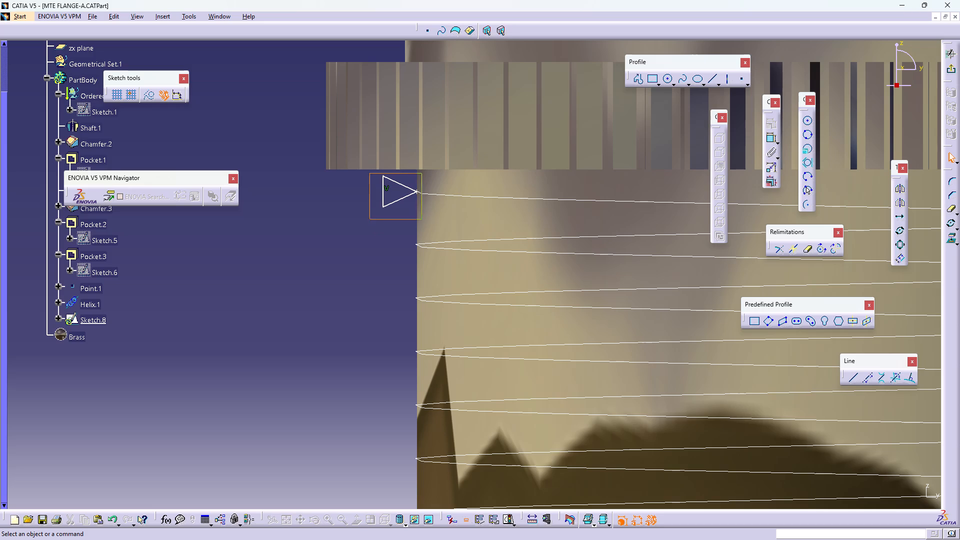
pyautogui.moveTo(422, 219); pyautogui.dragTo(423, 219)
pyautogui.click(401, 199)
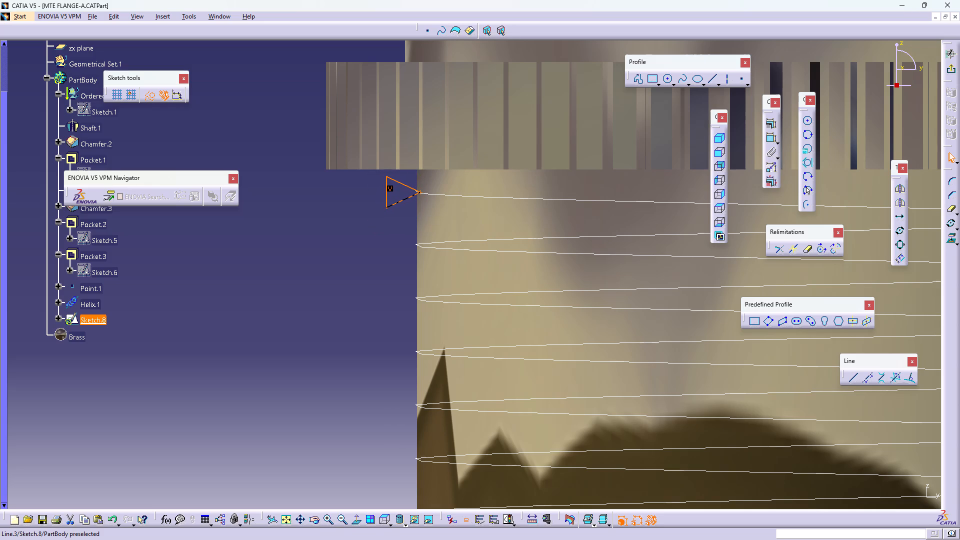
pyautogui.click(383, 243)
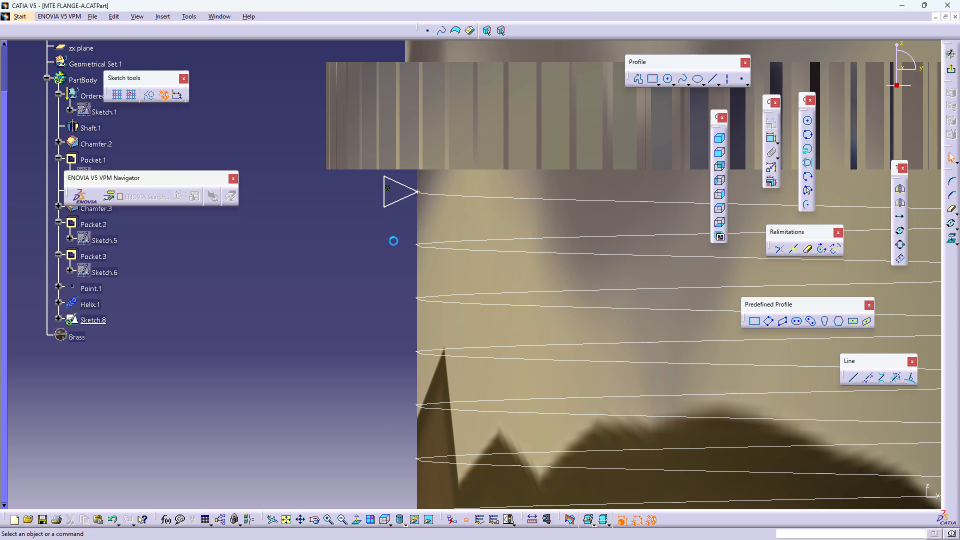
pyautogui.click(949, 68)
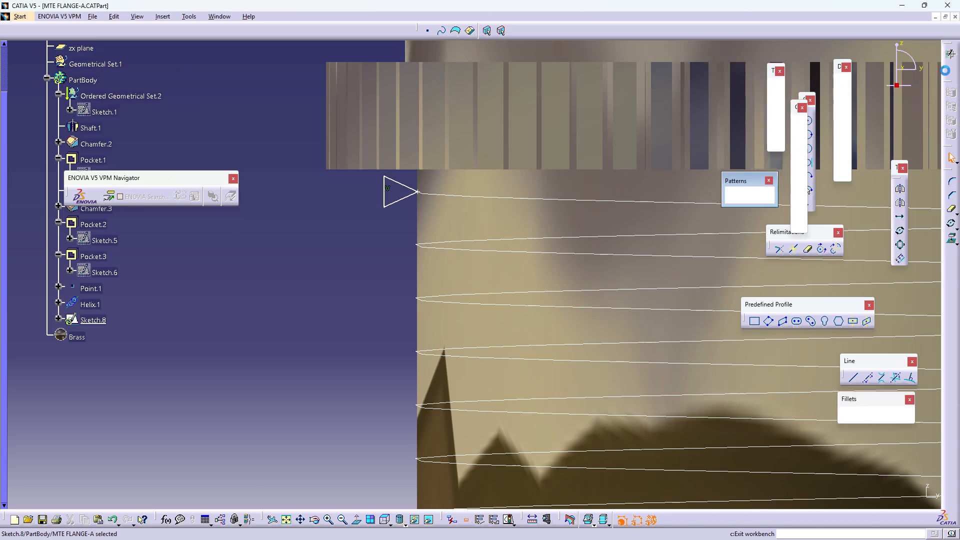
# Cut a Slot with the triangular profile Sketch.8 along center curve Helix.1, using Keep angle profile control.
pyautogui.moveTo(573, 281); pyautogui.dragTo(572, 273, button='middle')
pyautogui.rightClick(575, 200)
pyautogui.moveTo(606, 268); pyautogui.dragTo(214, 231, button='middle')
pyautogui.moveTo(606, 268); pyautogui.dragTo(214, 231, button='right')
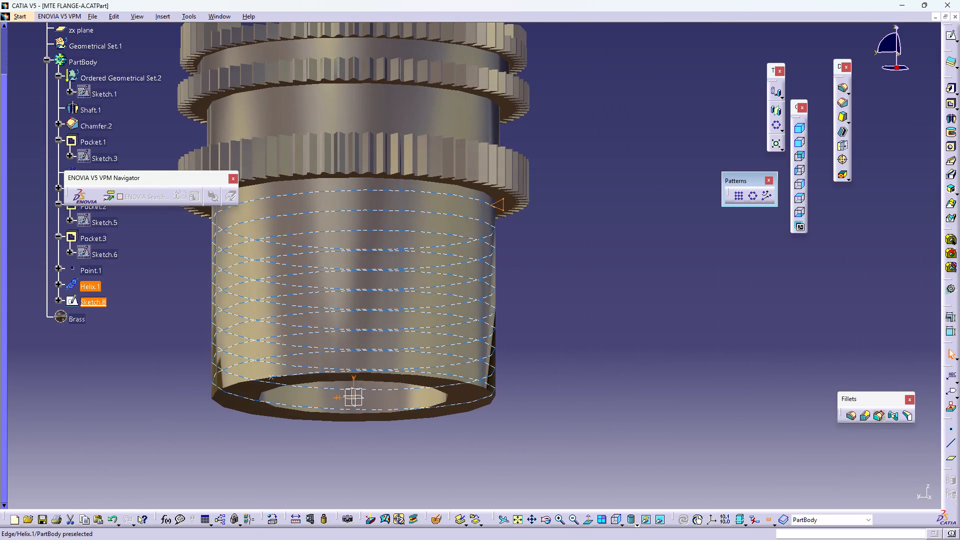
pyautogui.moveTo(367, 193); pyautogui.dragTo(468, 157, button='middle')
pyautogui.moveTo(366, 195); pyautogui.dragTo(468, 157, button='right')
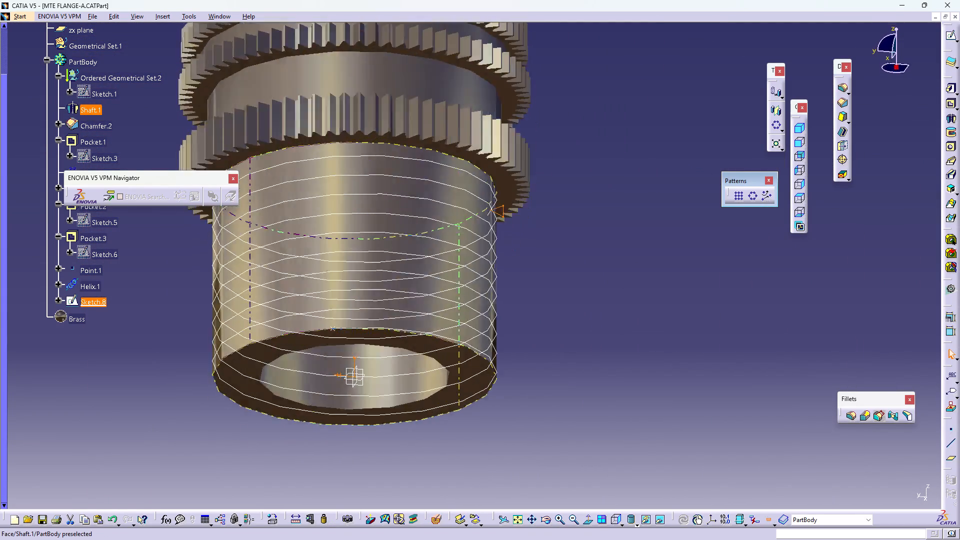
pyautogui.moveTo(468, 157); pyautogui.dragTo(391, 222, button='right')
pyautogui.moveTo(468, 157); pyautogui.dragTo(391, 222, button='middle')
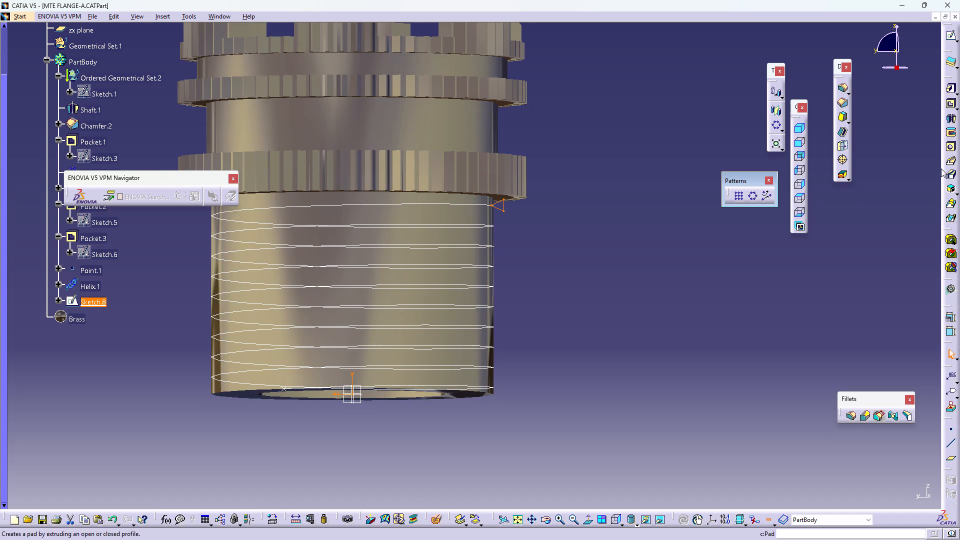
pyautogui.click(953, 174)
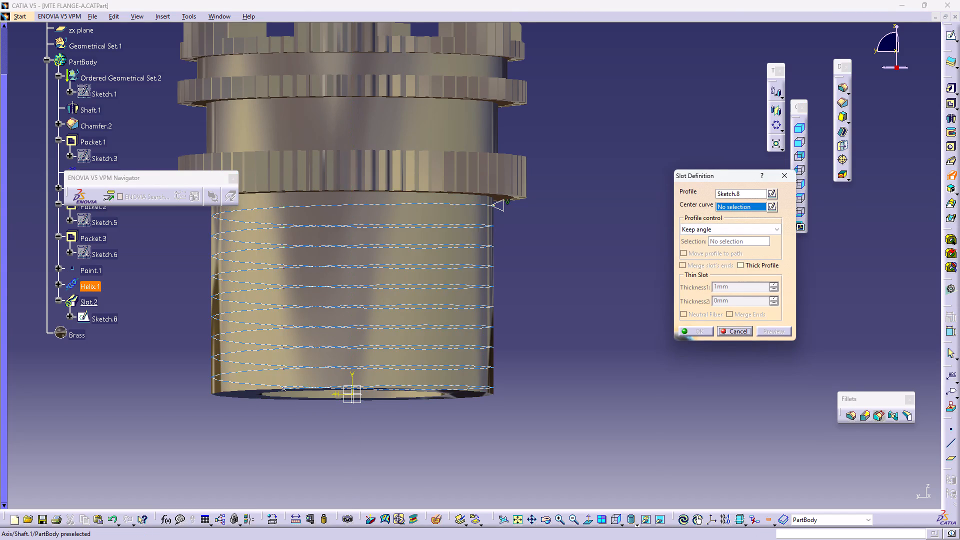
pyautogui.click(489, 225)
pyautogui.click(702, 331)
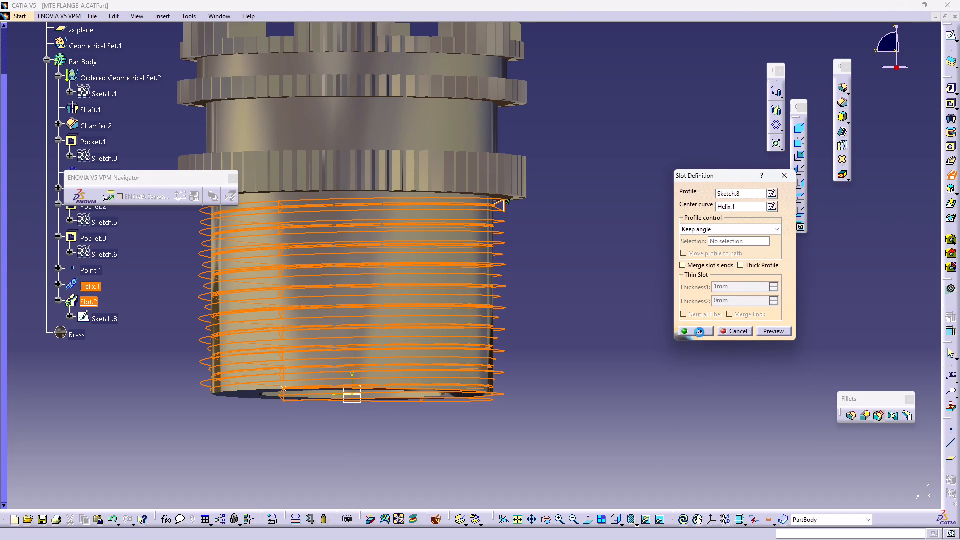
pyautogui.click(613, 332)
# Examine the helical groove cut around the plain end from below, the side and above.
pyautogui.moveTo(608, 315); pyautogui.dragTo(555, 262, button='middle')
pyautogui.moveTo(608, 315); pyautogui.dragTo(555, 262, button='right')
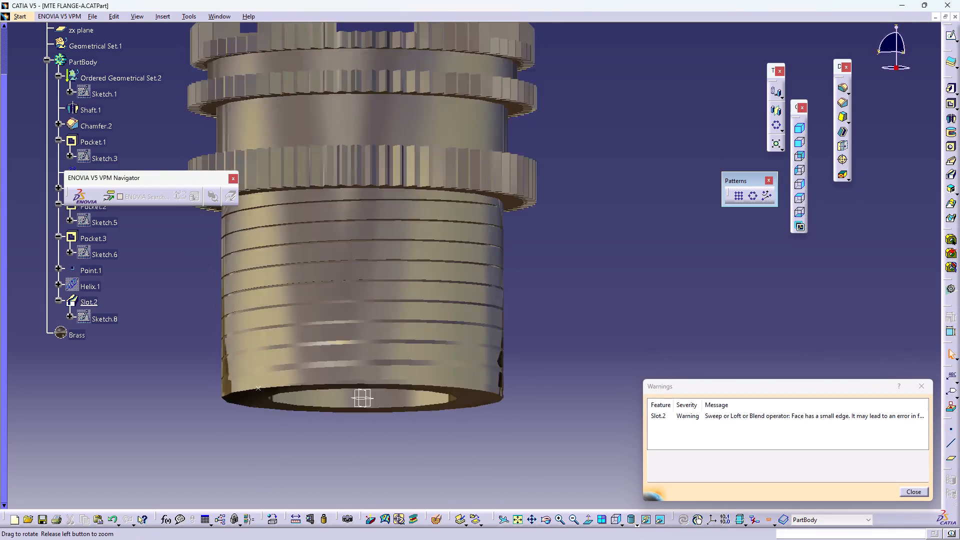
pyautogui.moveTo(555, 262); pyautogui.dragTo(712, 272, button='right')
pyautogui.moveTo(555, 262); pyautogui.dragTo(699, 277, button='middle')
pyautogui.rightClick(712, 272)
pyautogui.moveTo(661, 278); pyautogui.dragTo(561, 364, button='middle')
pyautogui.moveTo(661, 278); pyautogui.dragTo(561, 364, button='right')
pyautogui.click(927, 390)
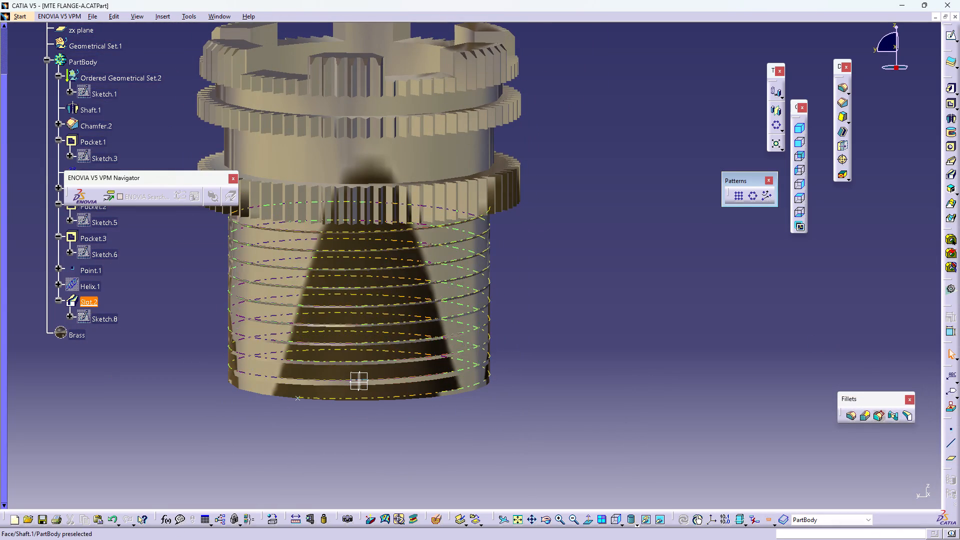
# Reopen the helical slot's definition and open its triangular profile sketch for editing.
pyautogui.doubleClick(88, 304)
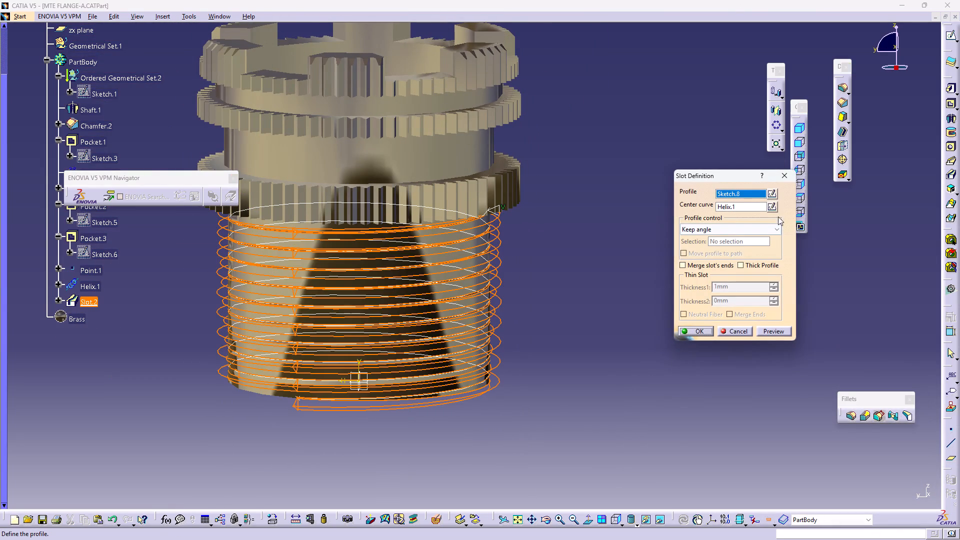
pyautogui.click(772, 193)
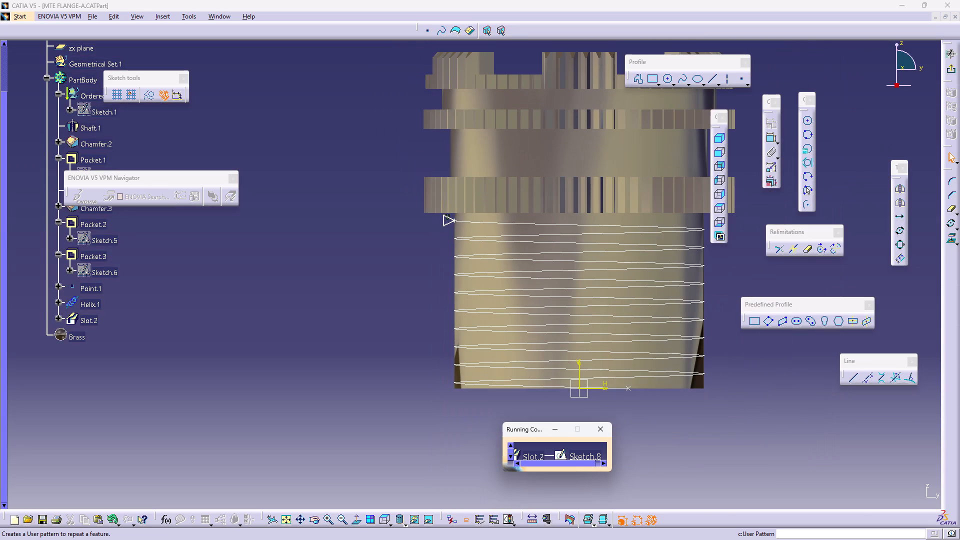
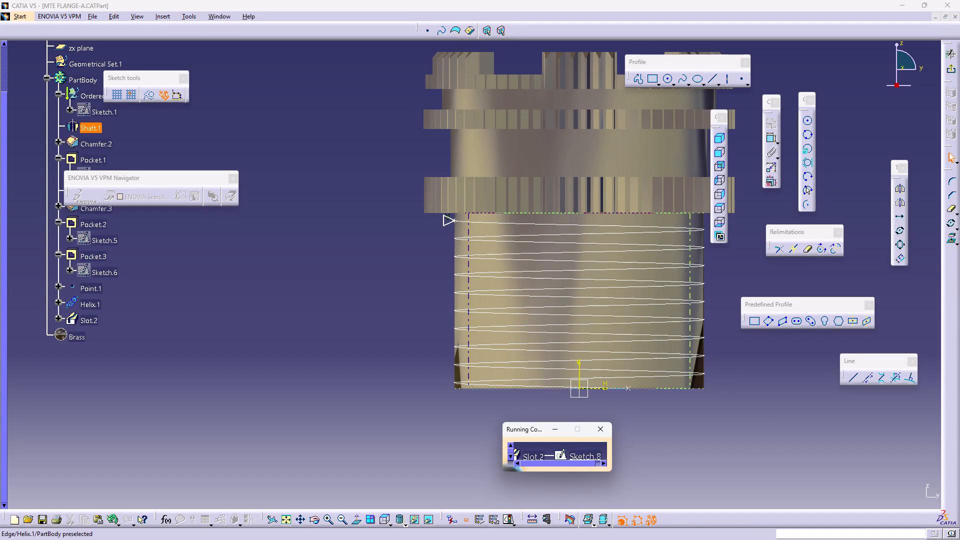
# Shift the whole triangular profile inward until its base sits just outside the part's wall, then finish the sketch and rebuild the slot.
pyautogui.moveTo(506, 302); pyautogui.dragTo(509, 214, button='middle')
pyautogui.rightClick(506, 302)
pyautogui.moveTo(503, 204); pyautogui.dragTo(509, 294, button='middle')
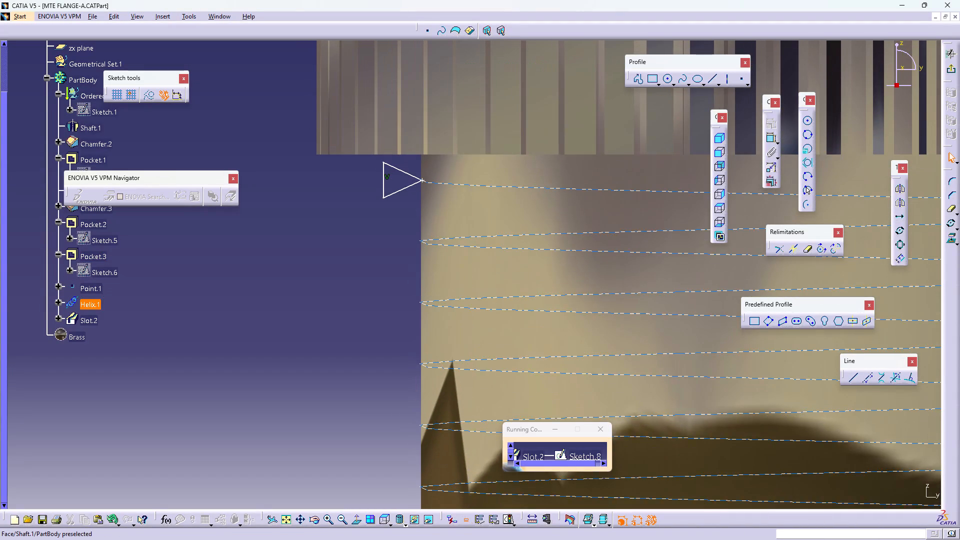
pyautogui.moveTo(367, 156); pyautogui.dragTo(376, 170)
pyautogui.click(367, 161)
pyautogui.moveTo(365, 159); pyautogui.dragTo(413, 190)
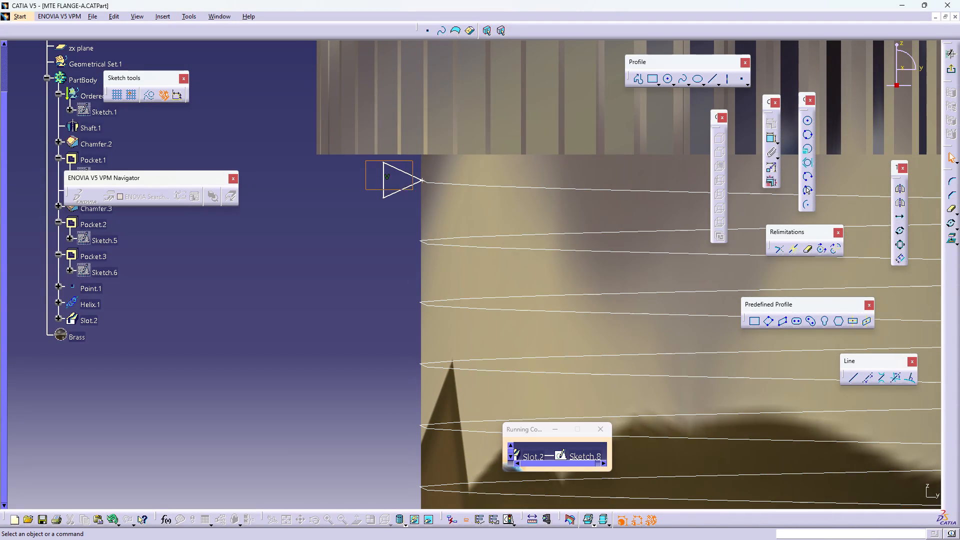
pyautogui.moveTo(413, 190); pyautogui.dragTo(431, 207)
pyautogui.moveTo(397, 190); pyautogui.dragTo(418, 195)
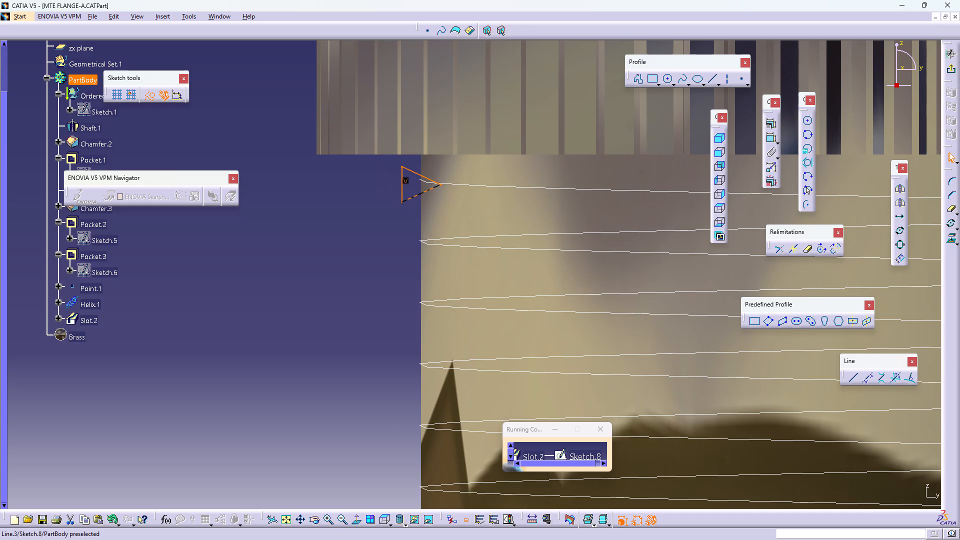
pyautogui.moveTo(418, 195); pyautogui.dragTo(423, 194)
pyautogui.moveTo(533, 218); pyautogui.dragTo(511, 206, button='middle')
pyautogui.rightClick(503, 171)
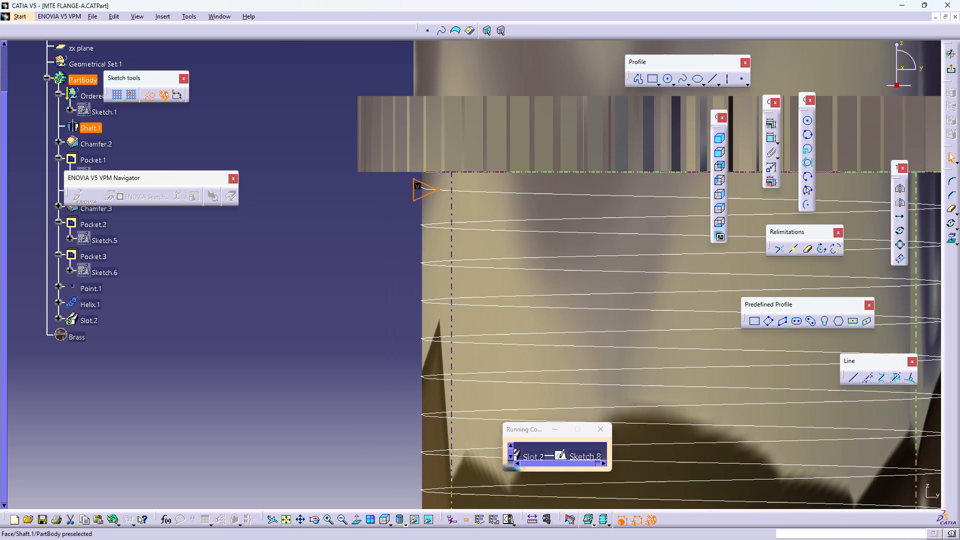
pyautogui.click(946, 70)
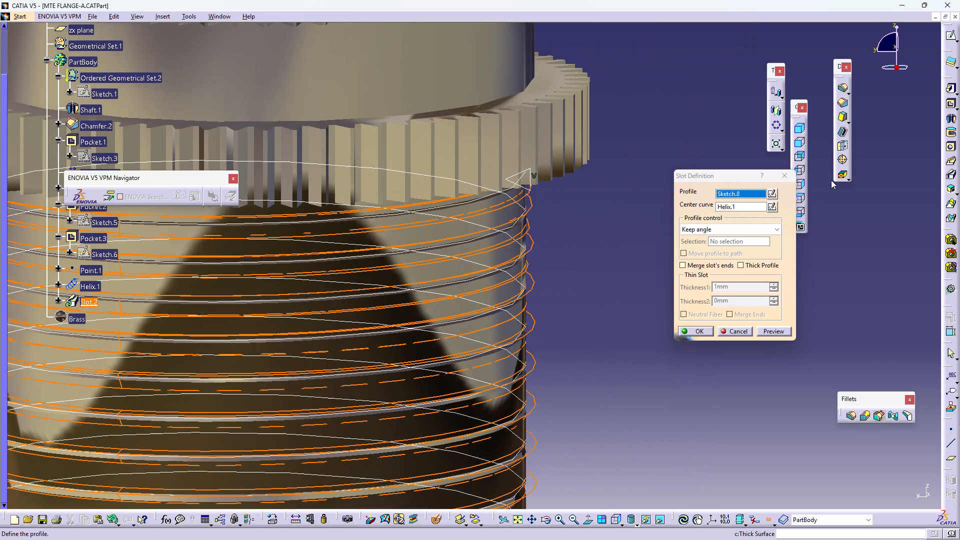
pyautogui.click(700, 330)
pyautogui.click(645, 342)
# Examine the recut helical thread on the plain end from an angle and from the side, and dismiss the warnings.
pyautogui.moveTo(632, 338); pyautogui.dragTo(632, 266, button='middle')
pyautogui.moveTo(631, 277); pyautogui.dragTo(632, 266, button='right')
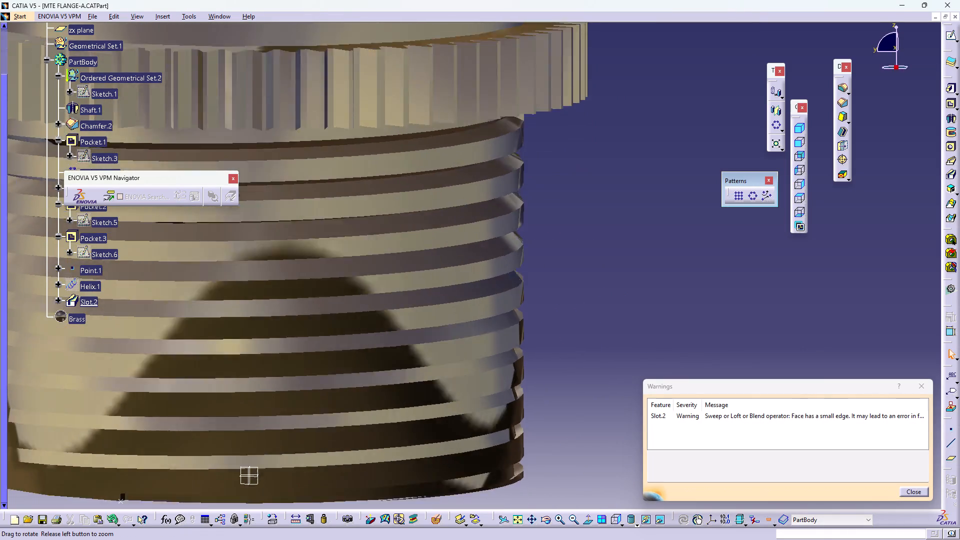
pyautogui.moveTo(632, 266); pyautogui.dragTo(631, 192, button='right')
pyautogui.moveTo(632, 266); pyautogui.dragTo(626, 229, button='middle')
pyautogui.rightClick(631, 192)
pyautogui.moveTo(608, 237); pyautogui.dragTo(596, 287, button='middle')
pyautogui.moveTo(608, 237); pyautogui.dragTo(596, 287, button='right')
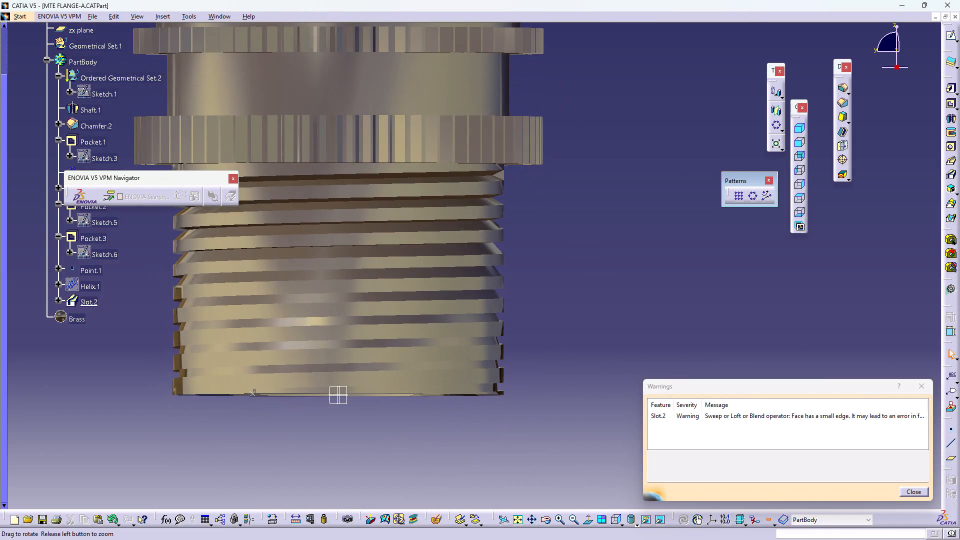
pyautogui.moveTo(596, 287); pyautogui.dragTo(596, 288, button='right')
pyautogui.moveTo(596, 287); pyautogui.dragTo(596, 288, button='middle')
pyautogui.click(925, 384)
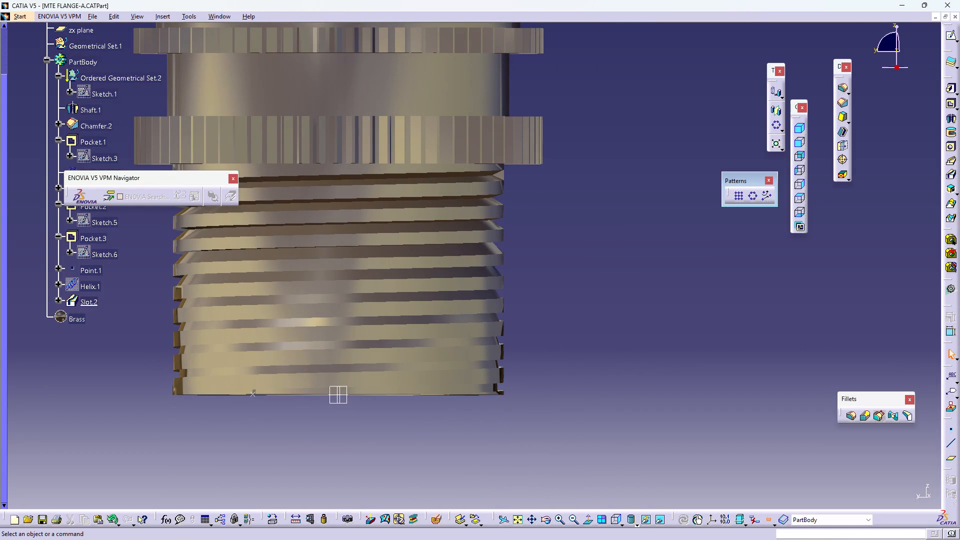
# Switch to the Fuji task window.
pyautogui.hotkey('alt', 'Tab')
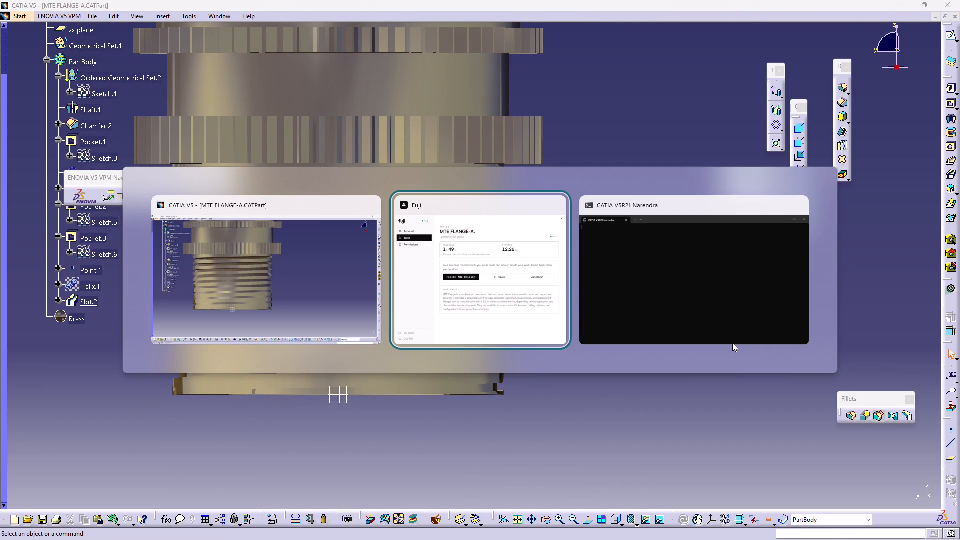
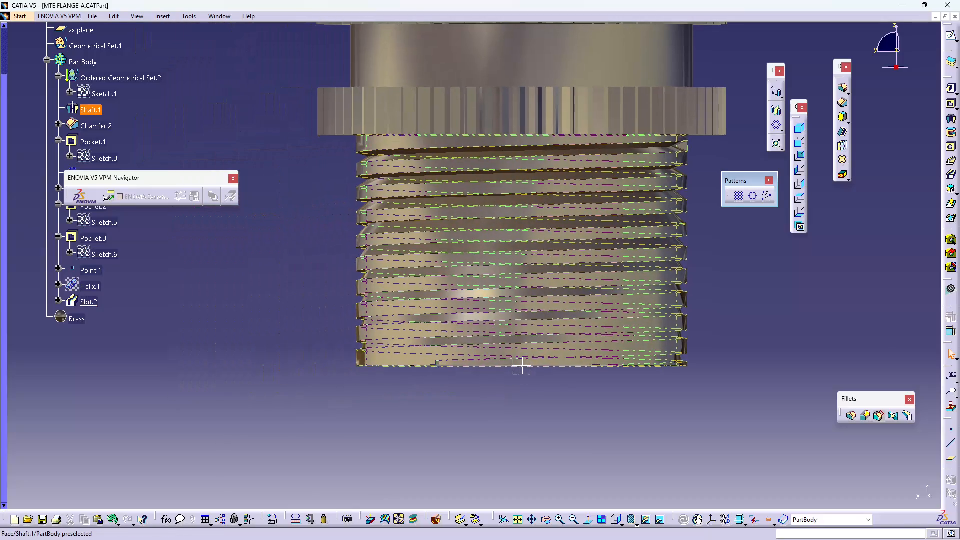
# Open the helical slot's triangular profile sketch for editing.
pyautogui.doubleClick(83, 303)
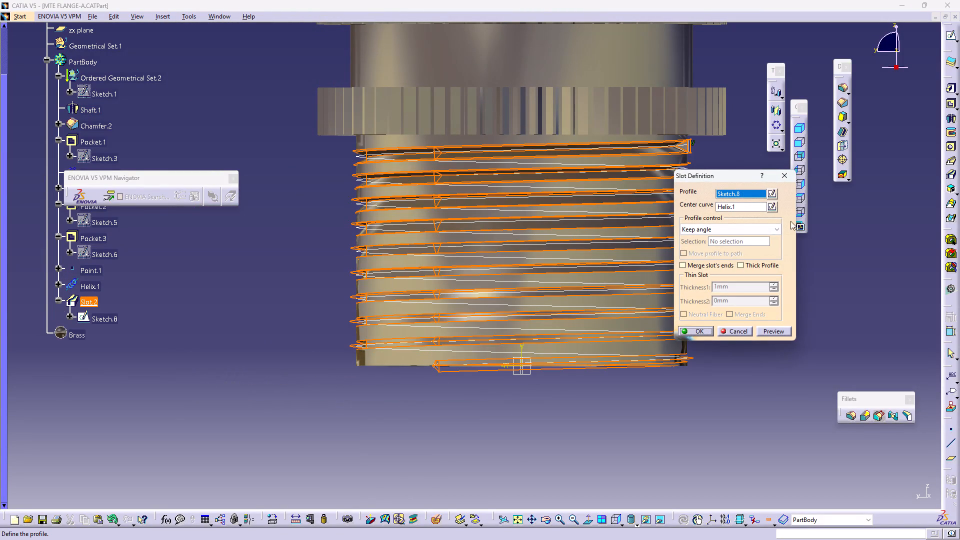
pyautogui.click(773, 193)
pyautogui.moveTo(421, 265); pyautogui.dragTo(436, 275, button='middle')
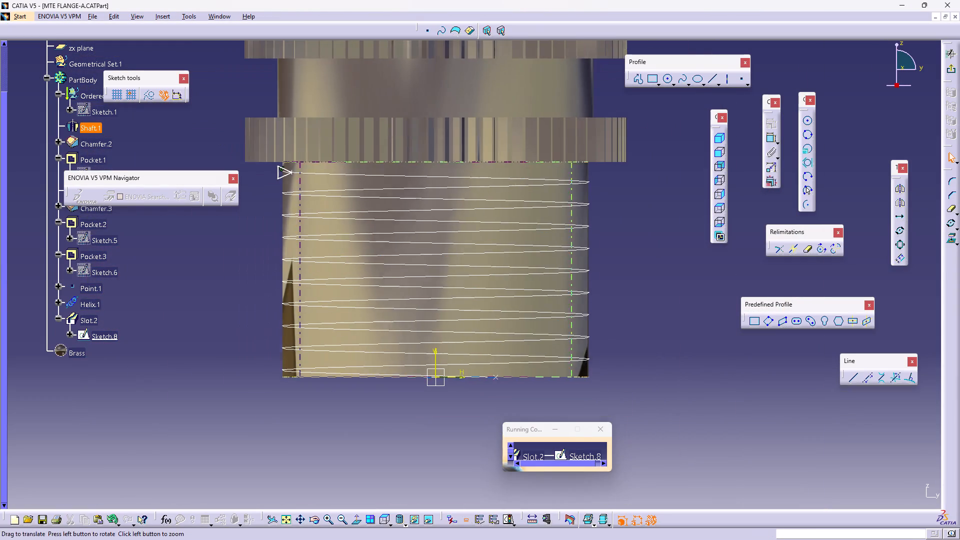
pyautogui.moveTo(436, 275); pyautogui.dragTo(568, 265, button='middle')
pyautogui.rightClick(570, 317)
pyautogui.moveTo(537, 261); pyautogui.dragTo(574, 340, button='middle')
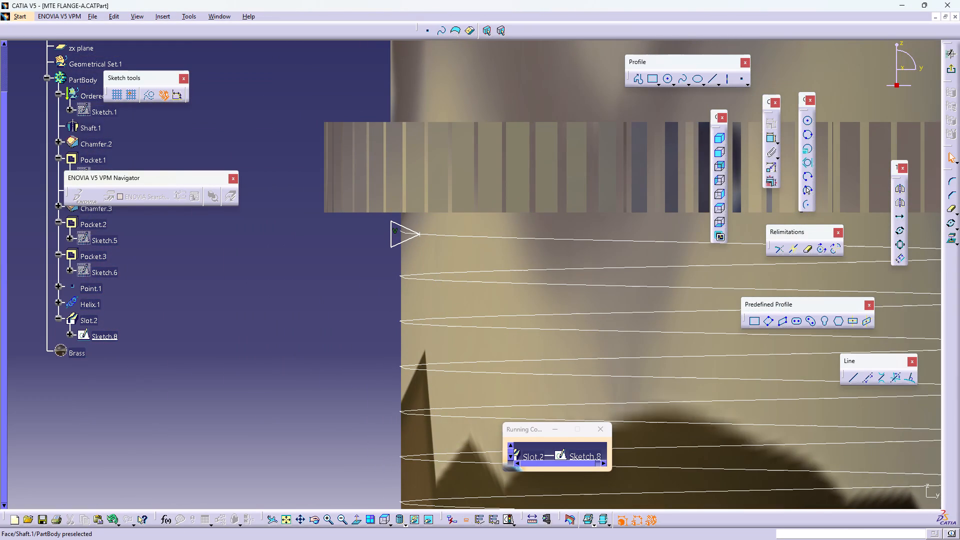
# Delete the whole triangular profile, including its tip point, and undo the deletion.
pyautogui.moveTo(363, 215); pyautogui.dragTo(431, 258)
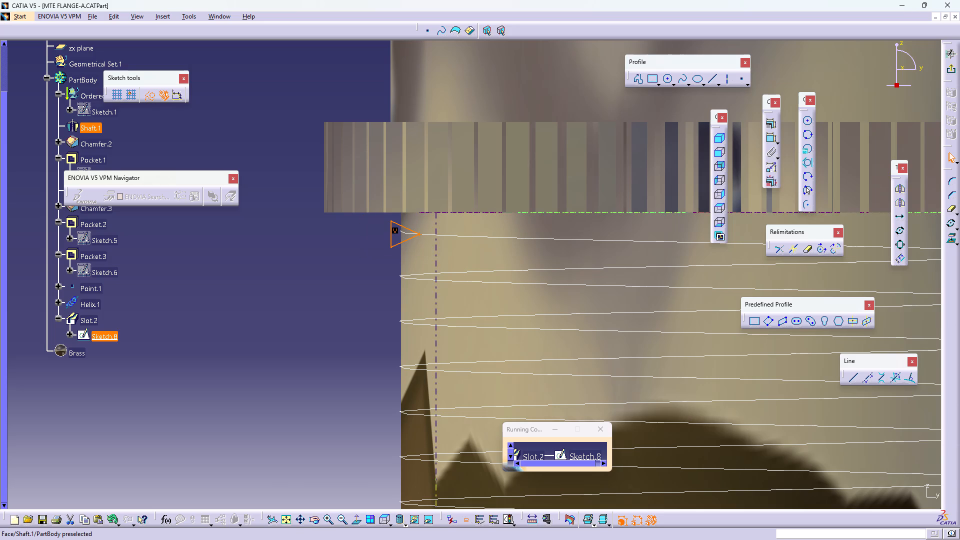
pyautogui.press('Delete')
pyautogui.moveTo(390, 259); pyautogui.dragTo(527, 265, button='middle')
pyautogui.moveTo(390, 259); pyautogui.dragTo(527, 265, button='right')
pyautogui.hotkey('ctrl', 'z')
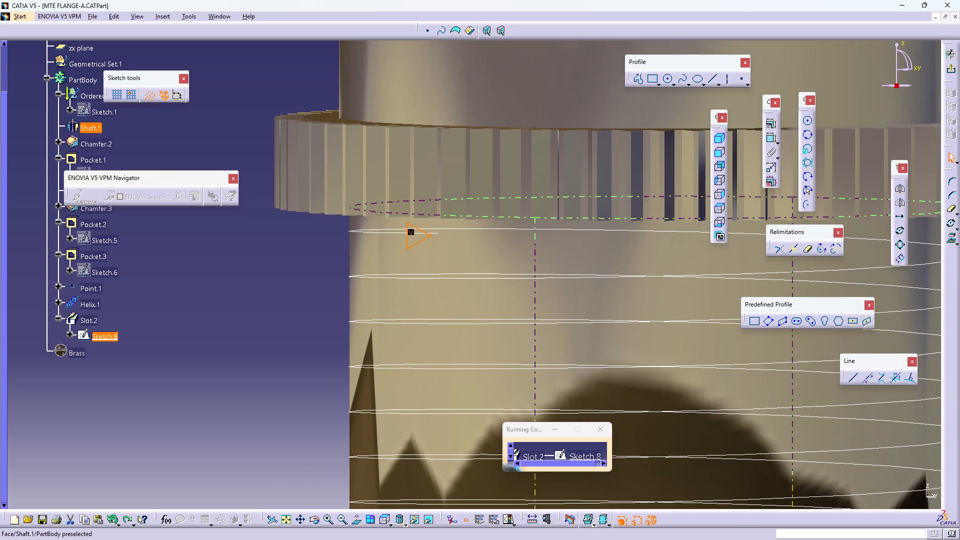
# Delete the triangle's three lines one by one, keeping only its tip point.
pyautogui.click(287, 276)
pyautogui.moveTo(547, 305); pyautogui.dragTo(380, 202, button='middle')
pyautogui.moveTo(547, 305); pyautogui.dragTo(380, 202, button='right')
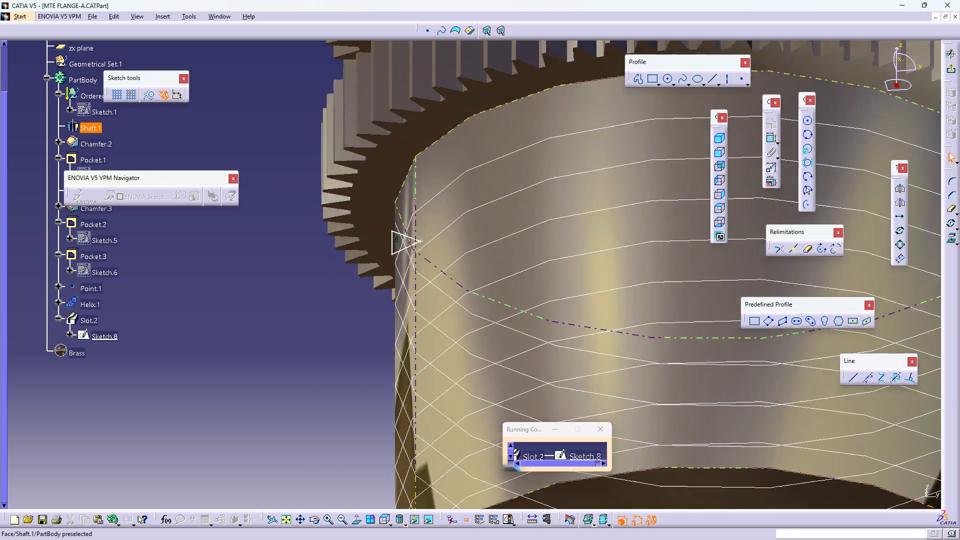
pyautogui.moveTo(380, 202); pyautogui.dragTo(886, 261, button='middle')
pyautogui.moveTo(380, 202); pyautogui.dragTo(886, 261, button='right')
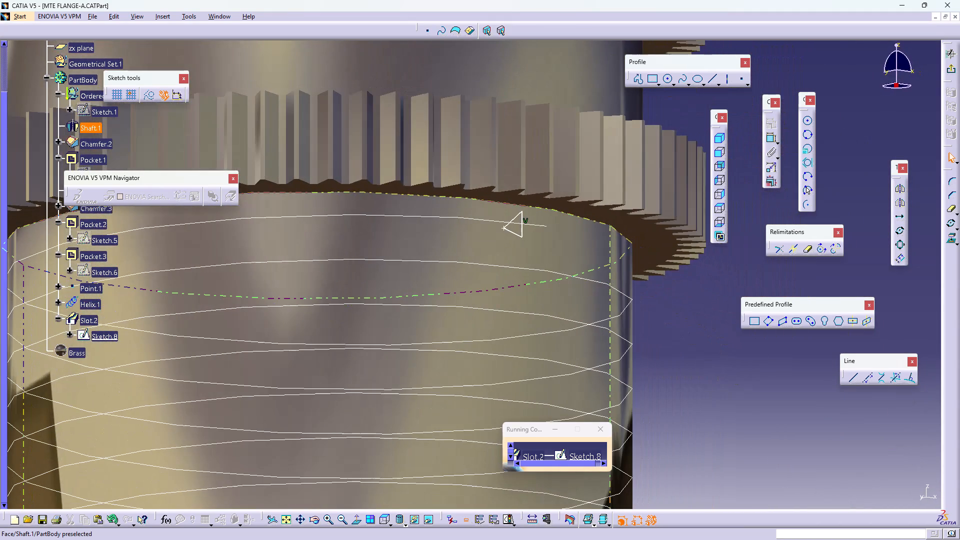
pyautogui.moveTo(886, 261); pyautogui.dragTo(385, 288, button='right')
pyautogui.moveTo(886, 261); pyautogui.dragTo(385, 288, button='middle')
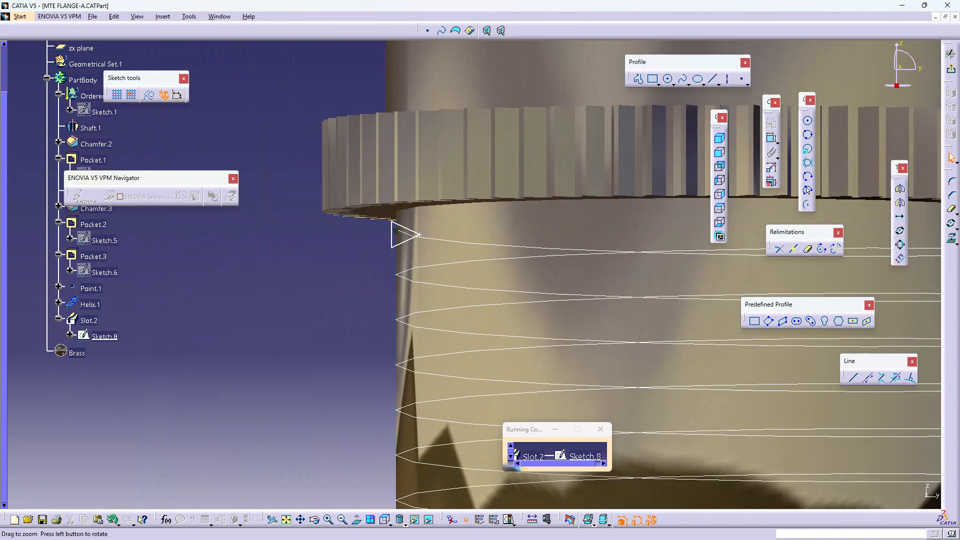
pyautogui.click(404, 243)
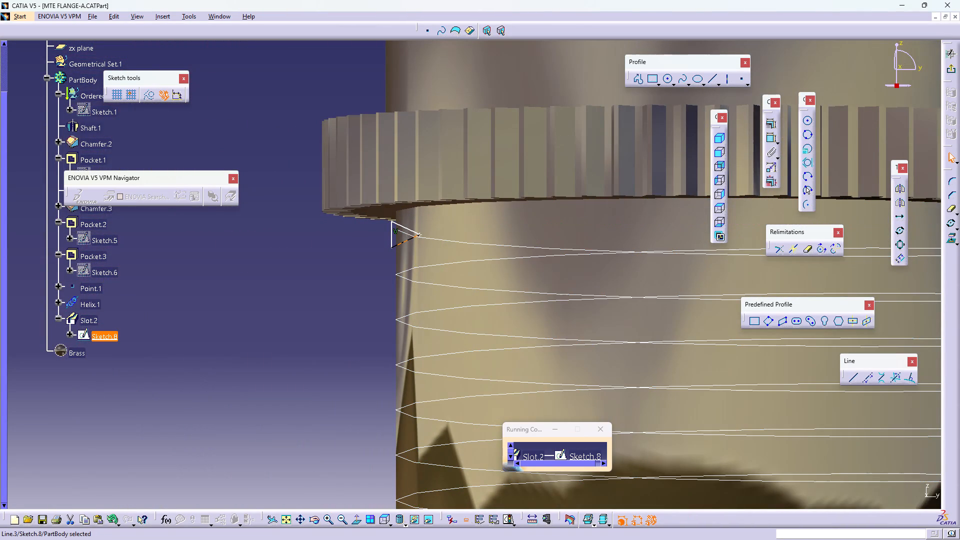
pyautogui.press('Delete')
pyautogui.click(407, 227)
pyautogui.press('Delete')
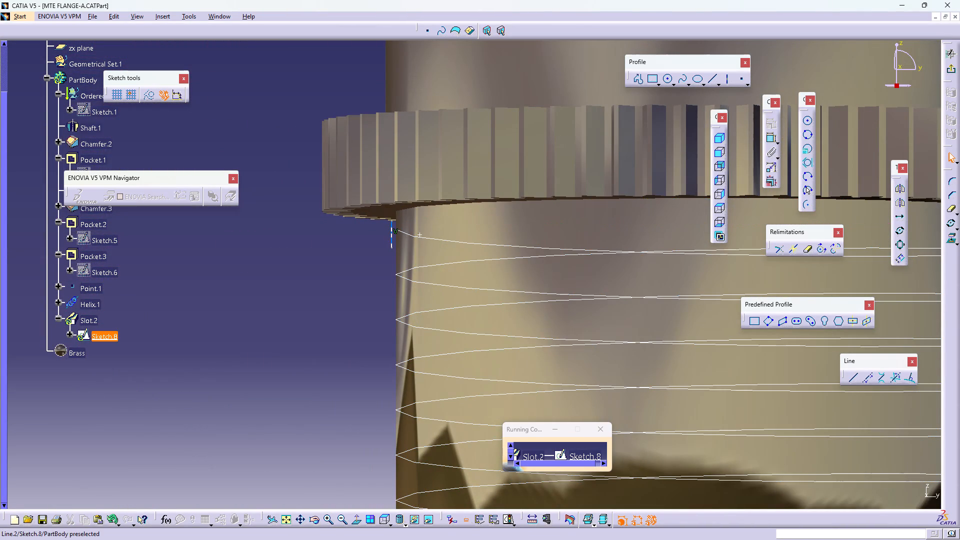
pyautogui.click(392, 235)
pyautogui.press('Delete')
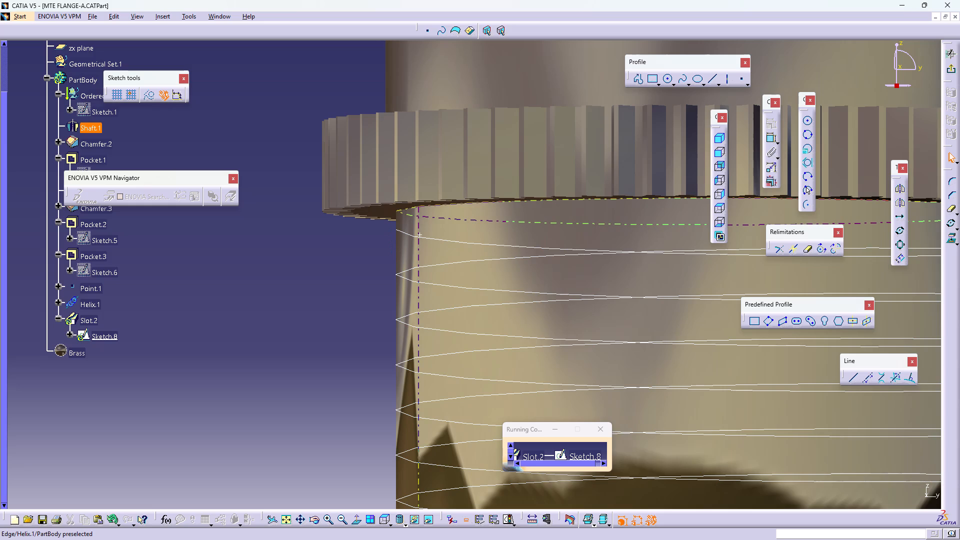
# Move the leftover tip point outside the part's wall and constrain it coincident with the helix's upper end.
pyautogui.click(358, 519)
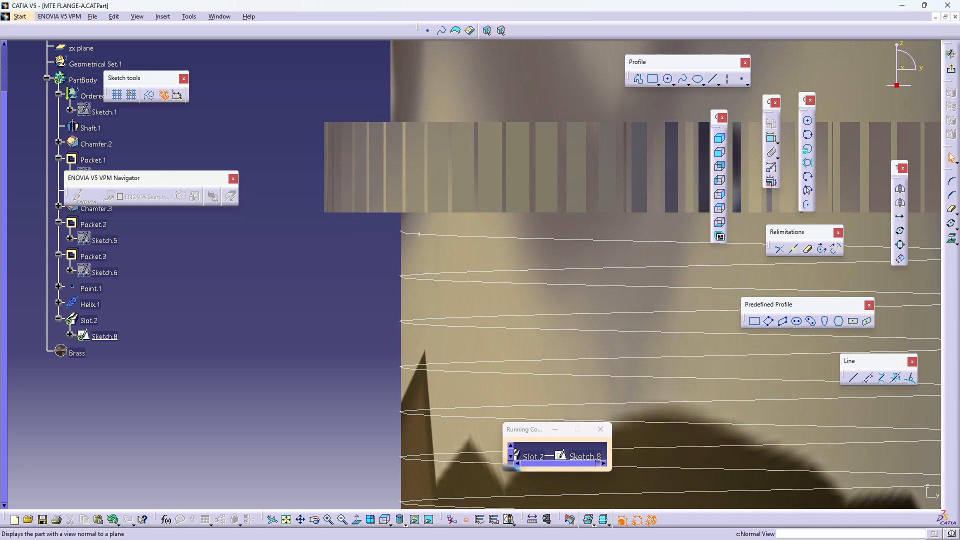
pyautogui.moveTo(419, 232); pyautogui.dragTo(389, 226)
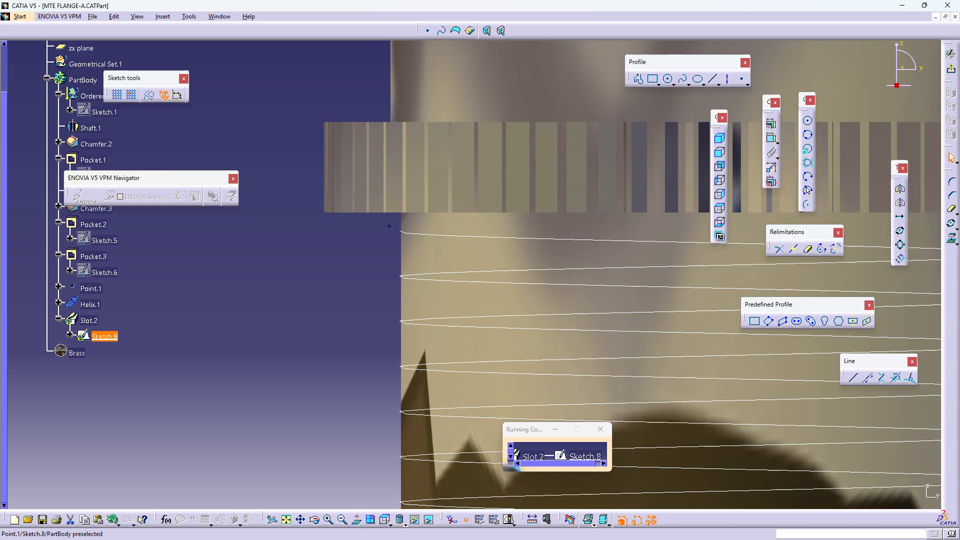
pyautogui.moveTo(389, 226); pyautogui.dragTo(379, 236)
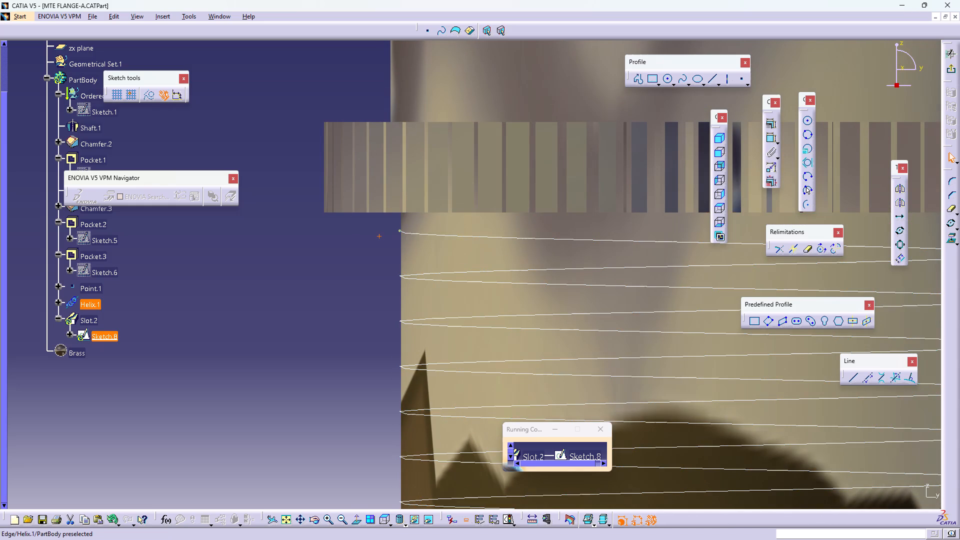
pyautogui.keyDown('ctrl'); pyautogui.click(400, 229); pyautogui.keyUp('ctrl')
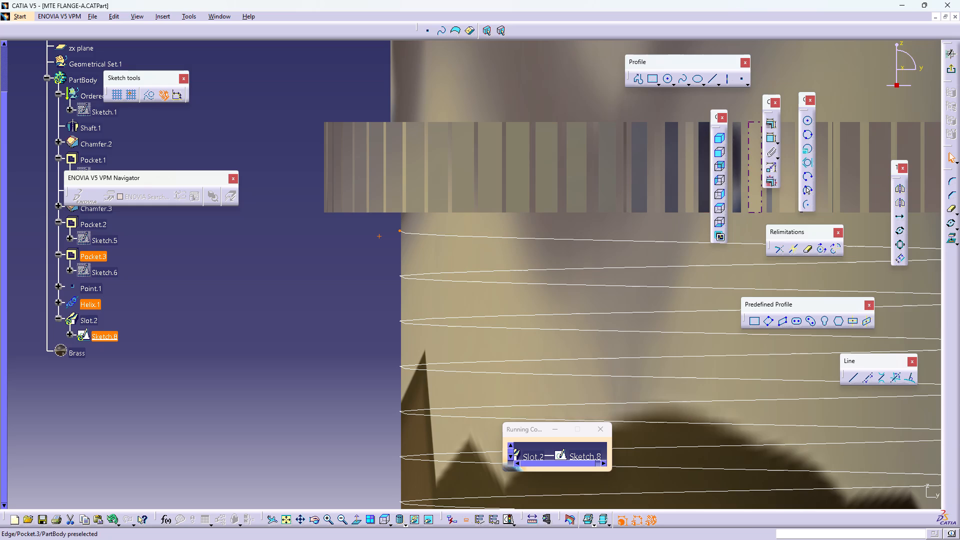
pyautogui.click(770, 128)
pyautogui.click(636, 135)
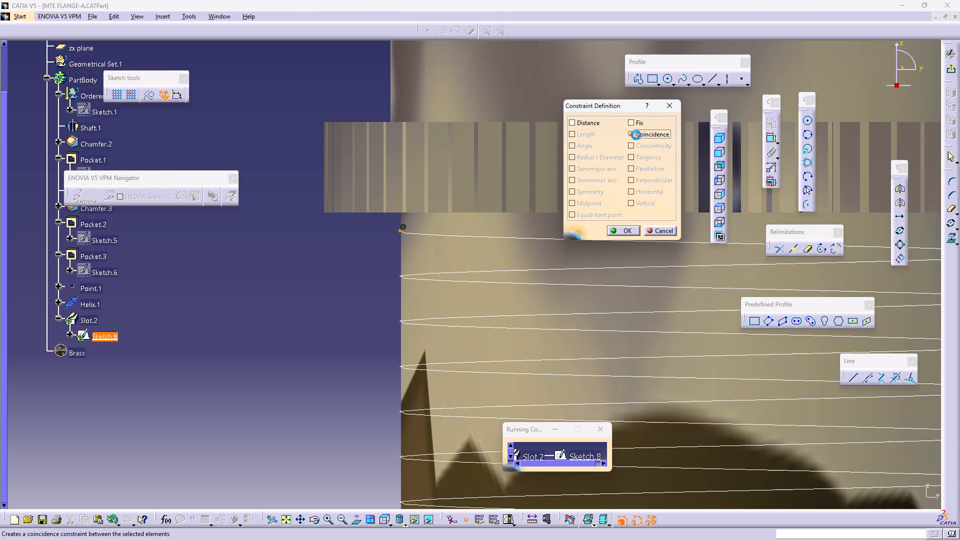
pyautogui.click(625, 228)
pyautogui.click(327, 311)
# Examine the constrained point at the helix's upper end from several angles and return to the view normal to the sketch.
pyautogui.moveTo(354, 290); pyautogui.dragTo(398, 280, button='middle')
pyautogui.moveTo(354, 289); pyautogui.dragTo(398, 280, button='right')
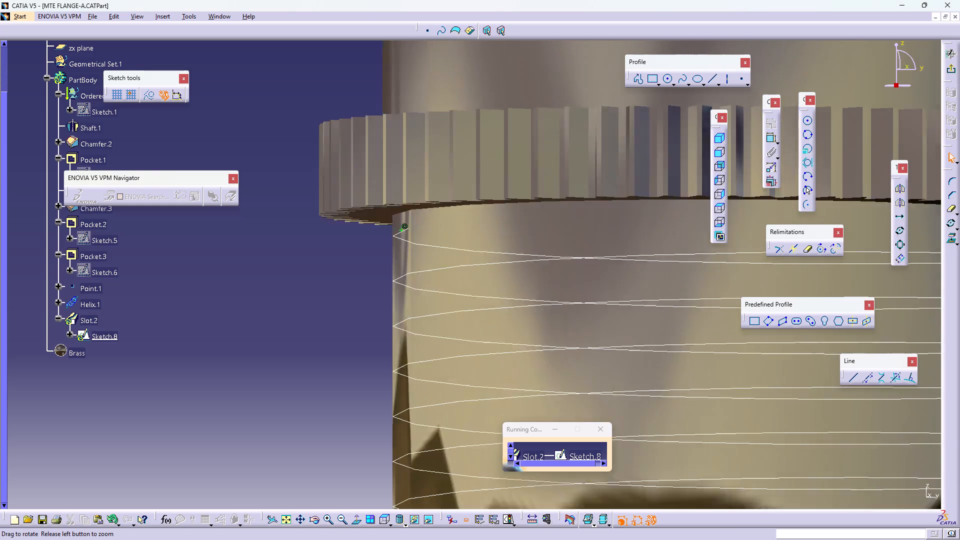
pyautogui.moveTo(398, 280); pyautogui.dragTo(495, 248, button='middle')
pyautogui.moveTo(398, 280); pyautogui.dragTo(495, 248, button='right')
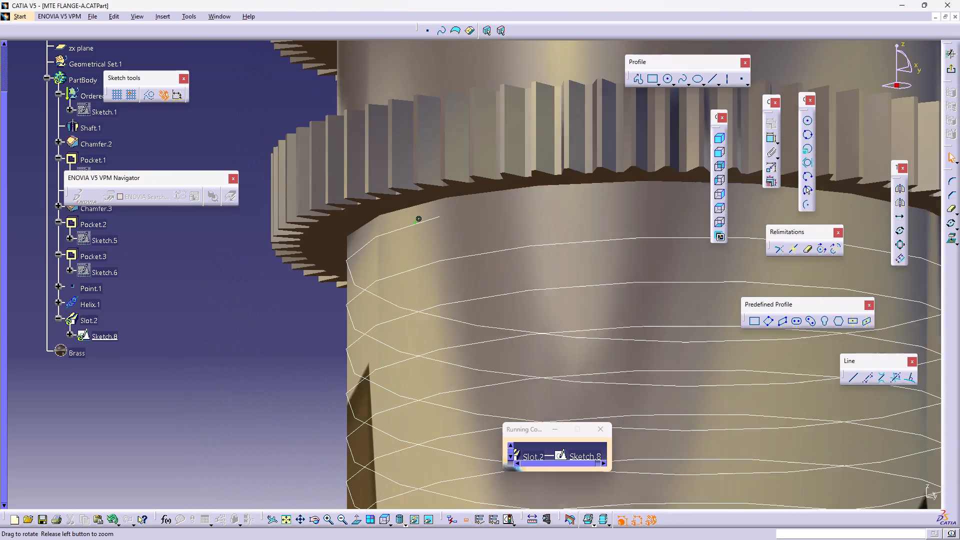
pyautogui.moveTo(495, 248); pyautogui.dragTo(492, 252, button='right')
pyautogui.moveTo(495, 248); pyautogui.dragTo(492, 252, button='middle')
pyautogui.click(357, 515)
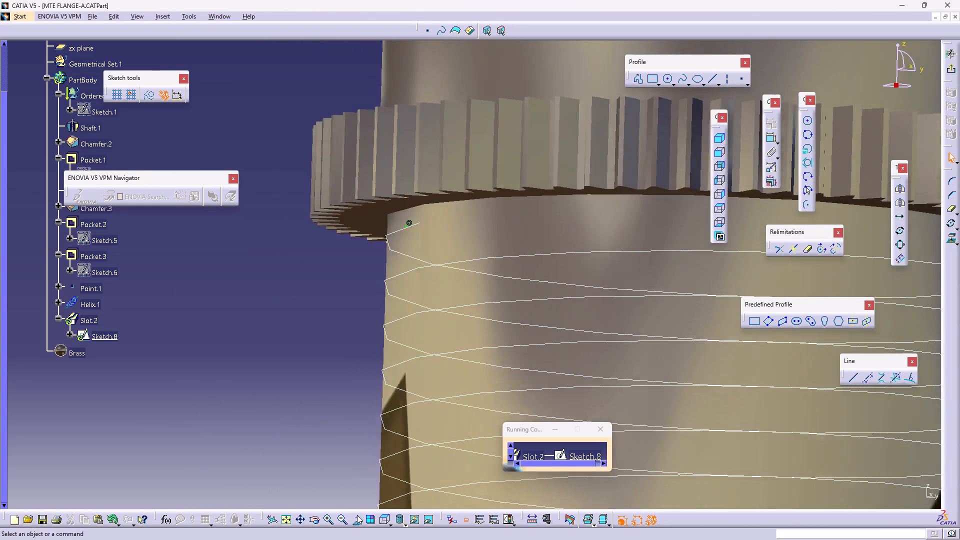
pyautogui.doubleClick(291, 369)
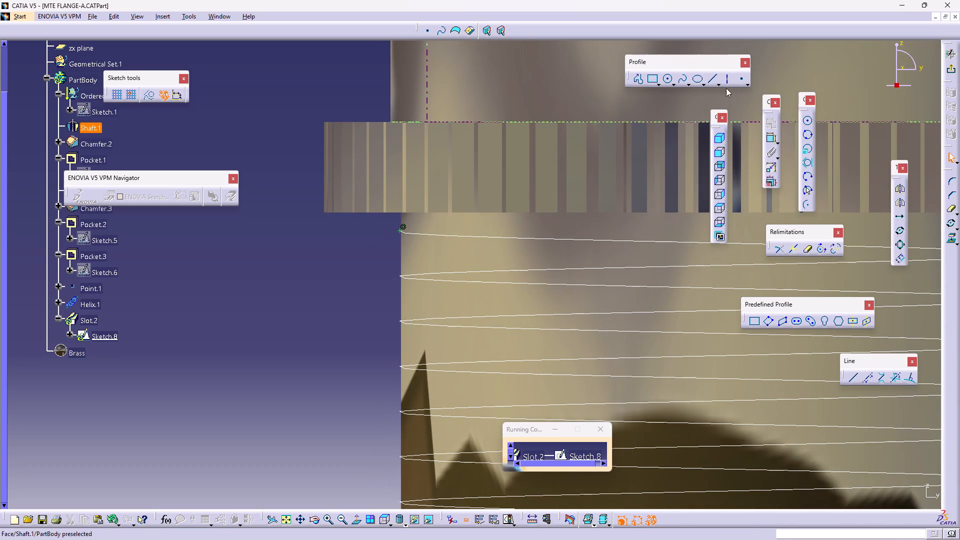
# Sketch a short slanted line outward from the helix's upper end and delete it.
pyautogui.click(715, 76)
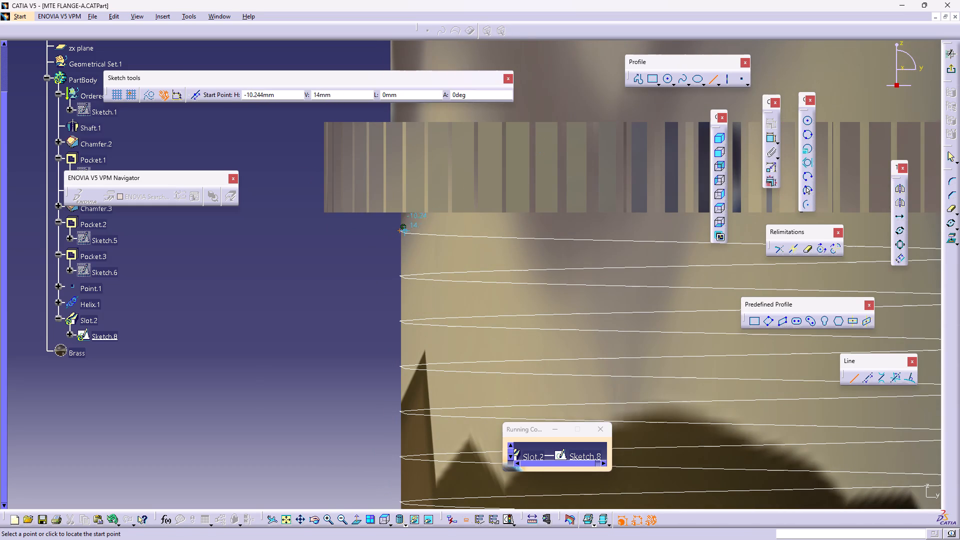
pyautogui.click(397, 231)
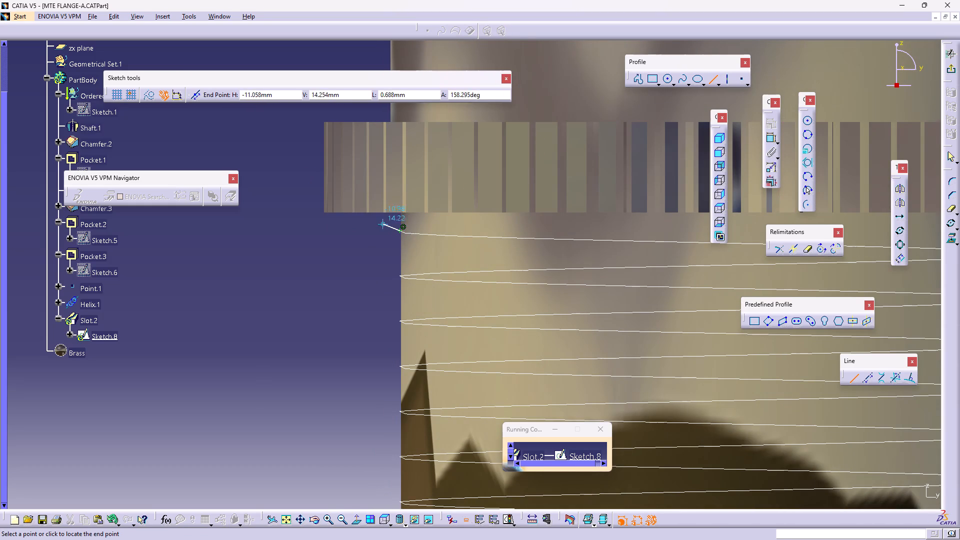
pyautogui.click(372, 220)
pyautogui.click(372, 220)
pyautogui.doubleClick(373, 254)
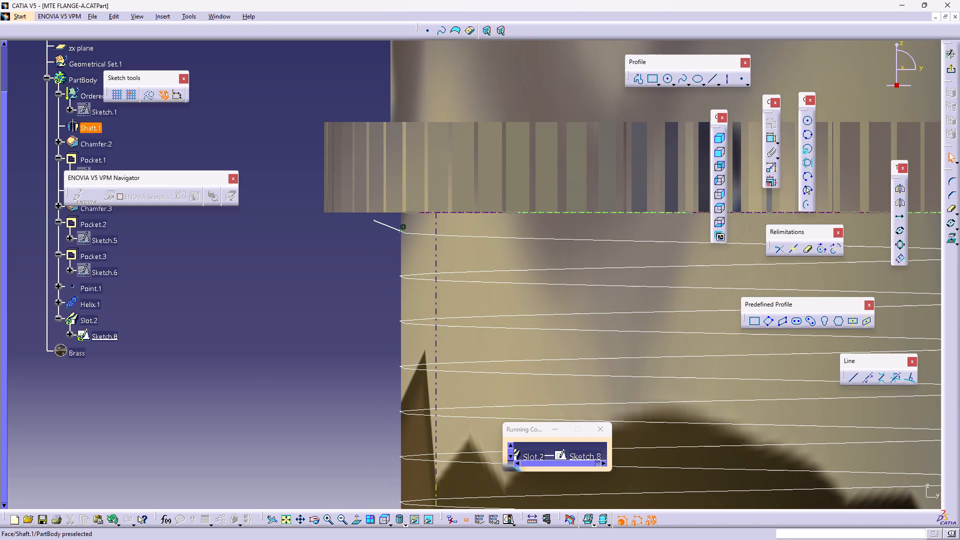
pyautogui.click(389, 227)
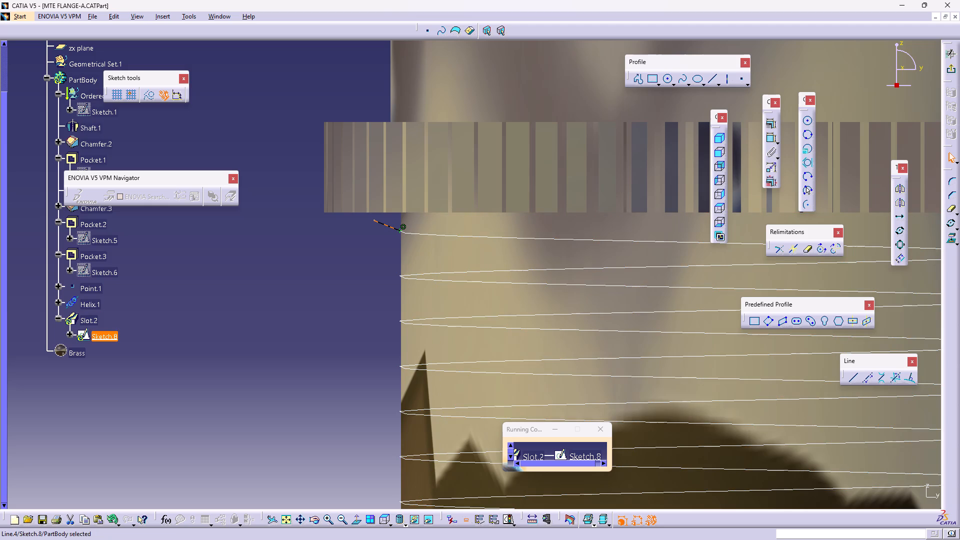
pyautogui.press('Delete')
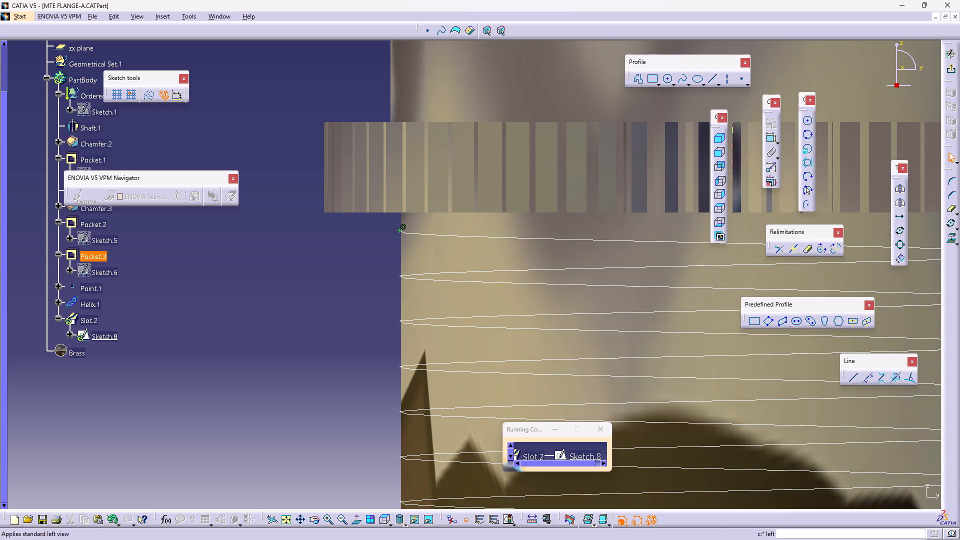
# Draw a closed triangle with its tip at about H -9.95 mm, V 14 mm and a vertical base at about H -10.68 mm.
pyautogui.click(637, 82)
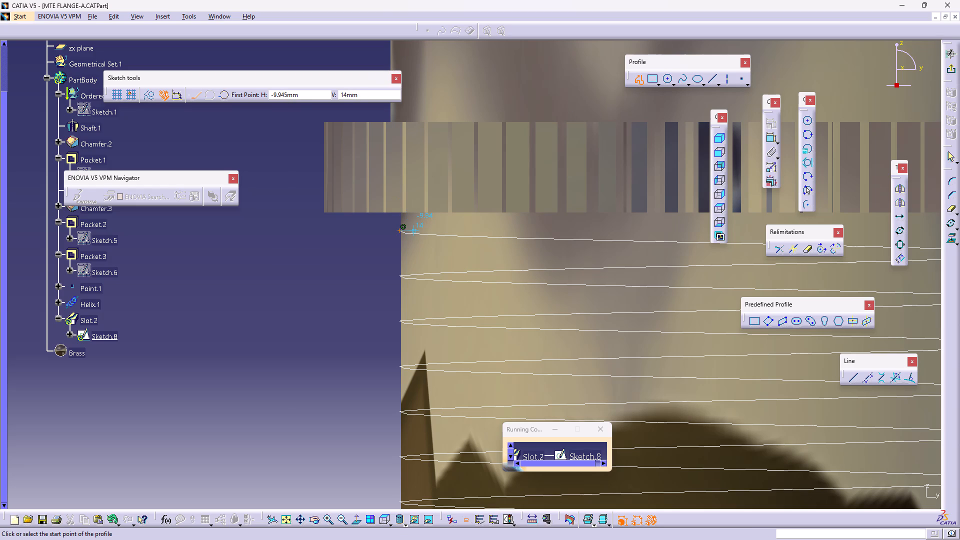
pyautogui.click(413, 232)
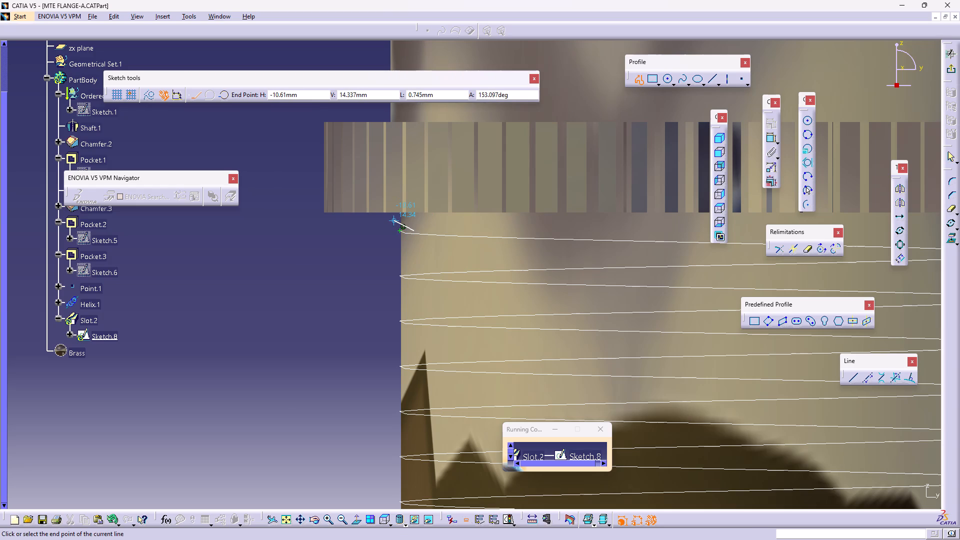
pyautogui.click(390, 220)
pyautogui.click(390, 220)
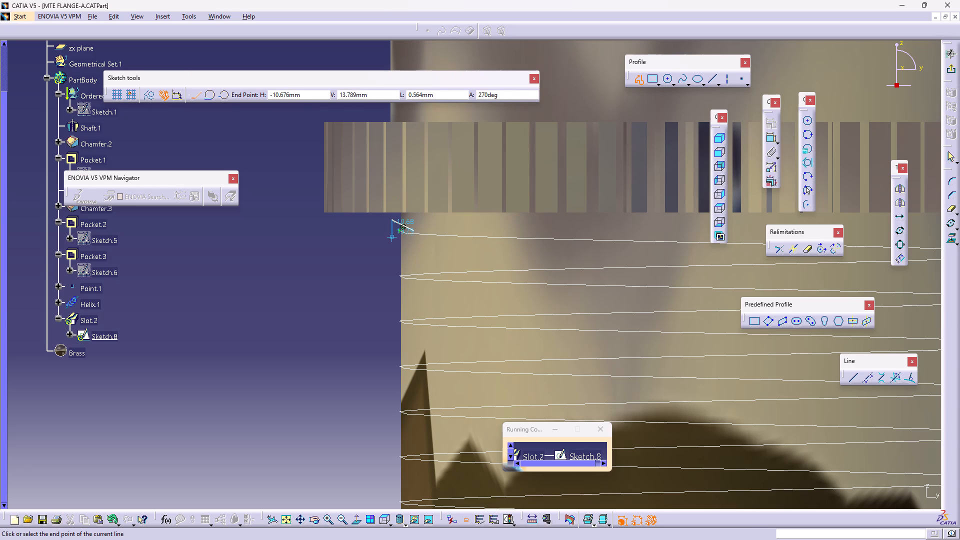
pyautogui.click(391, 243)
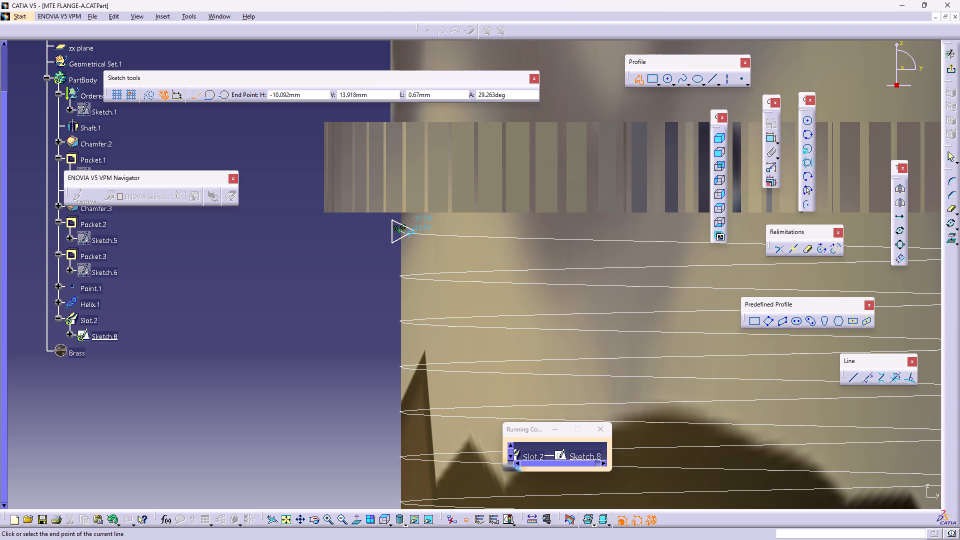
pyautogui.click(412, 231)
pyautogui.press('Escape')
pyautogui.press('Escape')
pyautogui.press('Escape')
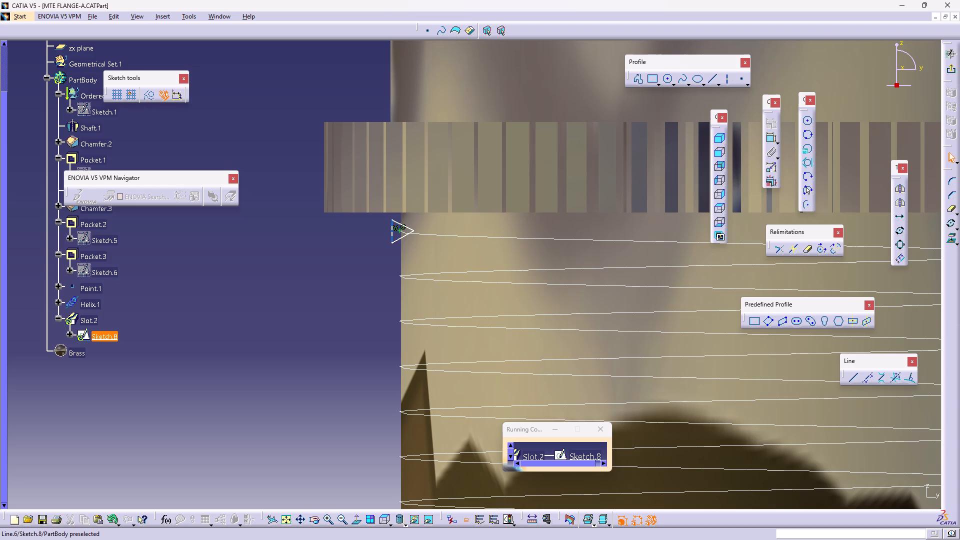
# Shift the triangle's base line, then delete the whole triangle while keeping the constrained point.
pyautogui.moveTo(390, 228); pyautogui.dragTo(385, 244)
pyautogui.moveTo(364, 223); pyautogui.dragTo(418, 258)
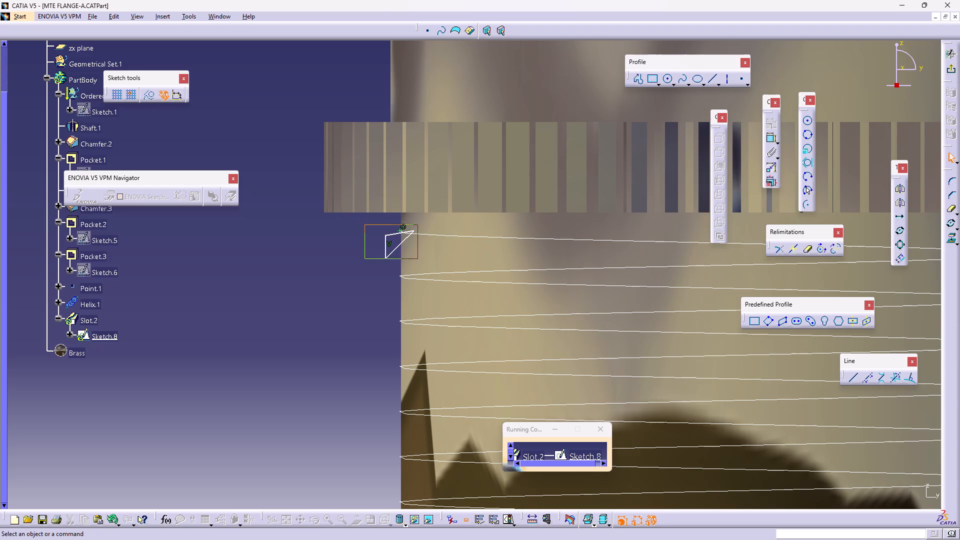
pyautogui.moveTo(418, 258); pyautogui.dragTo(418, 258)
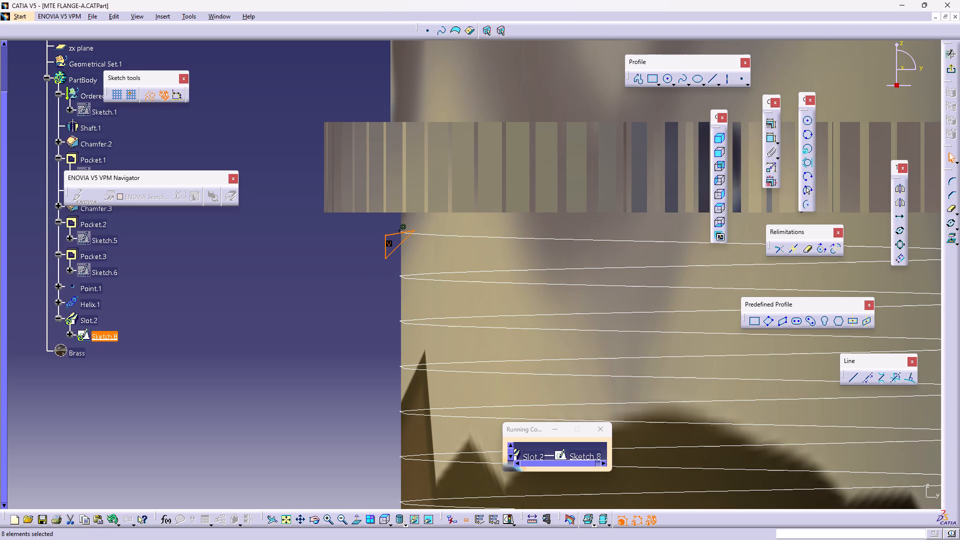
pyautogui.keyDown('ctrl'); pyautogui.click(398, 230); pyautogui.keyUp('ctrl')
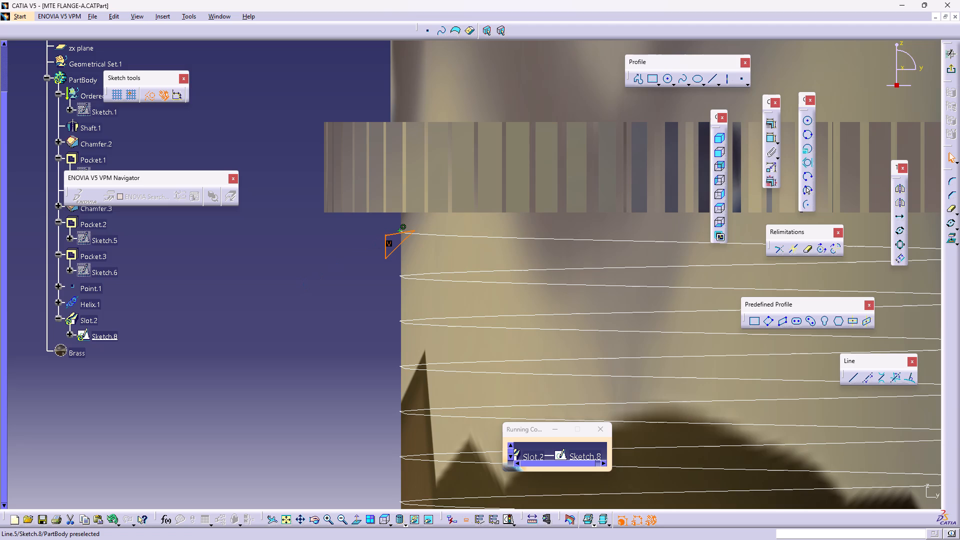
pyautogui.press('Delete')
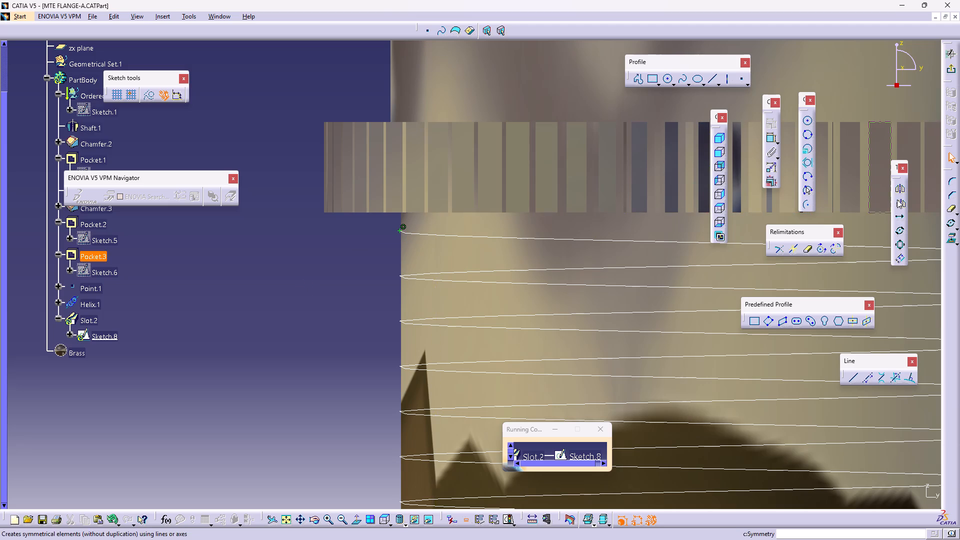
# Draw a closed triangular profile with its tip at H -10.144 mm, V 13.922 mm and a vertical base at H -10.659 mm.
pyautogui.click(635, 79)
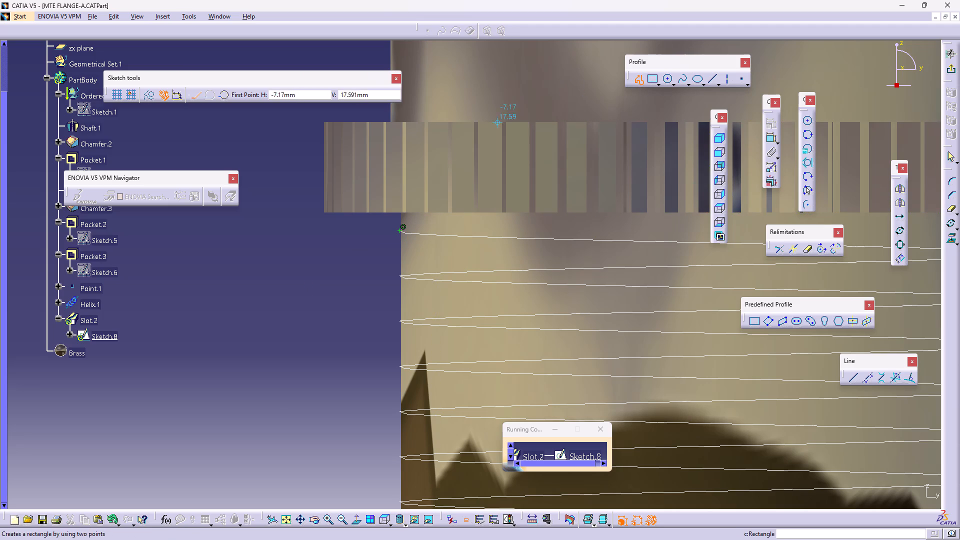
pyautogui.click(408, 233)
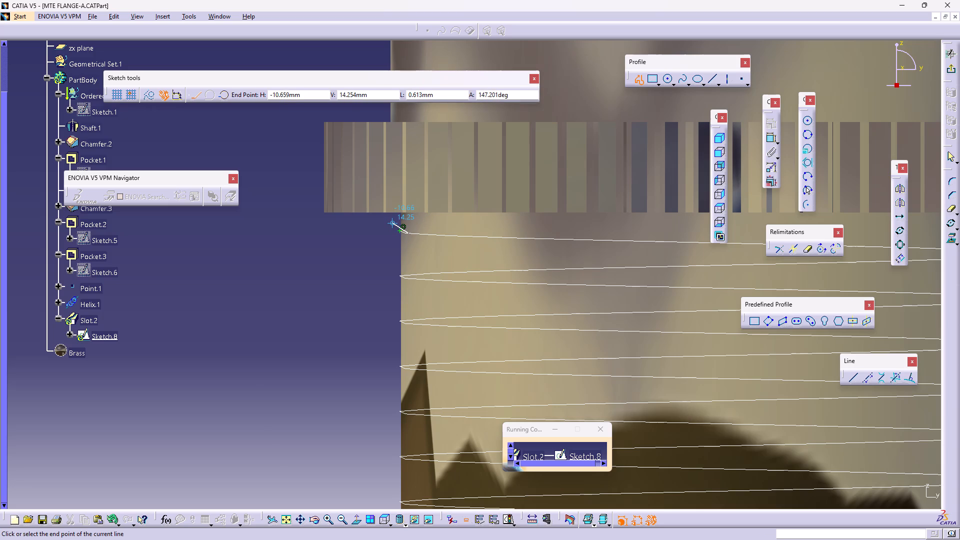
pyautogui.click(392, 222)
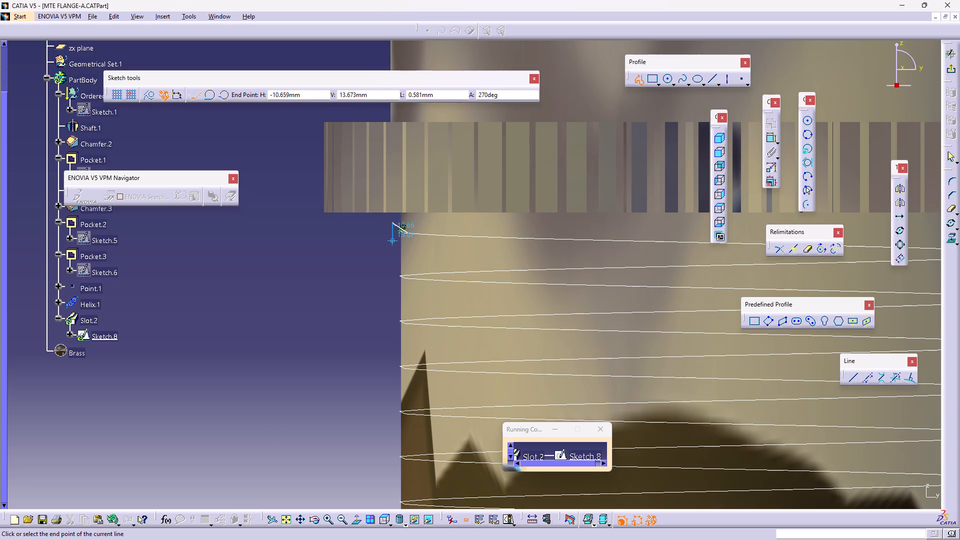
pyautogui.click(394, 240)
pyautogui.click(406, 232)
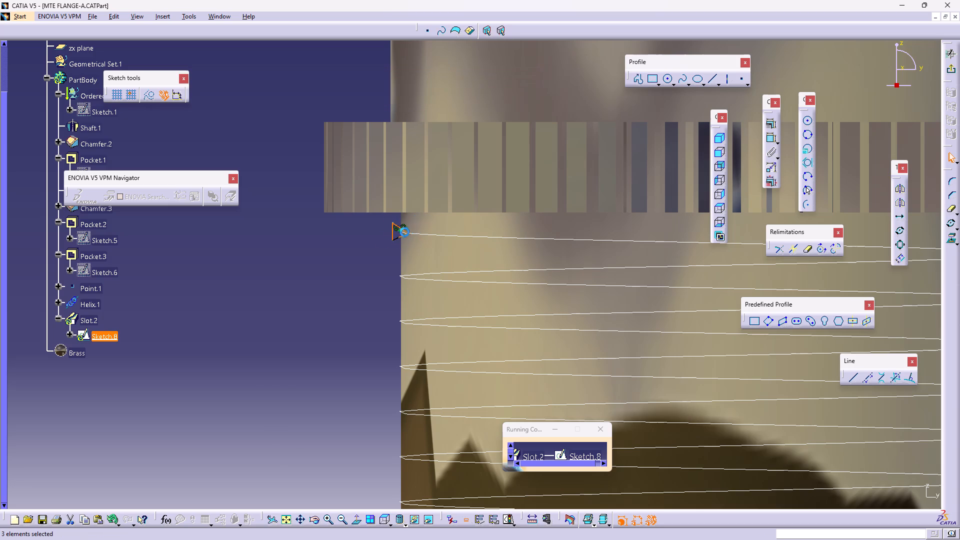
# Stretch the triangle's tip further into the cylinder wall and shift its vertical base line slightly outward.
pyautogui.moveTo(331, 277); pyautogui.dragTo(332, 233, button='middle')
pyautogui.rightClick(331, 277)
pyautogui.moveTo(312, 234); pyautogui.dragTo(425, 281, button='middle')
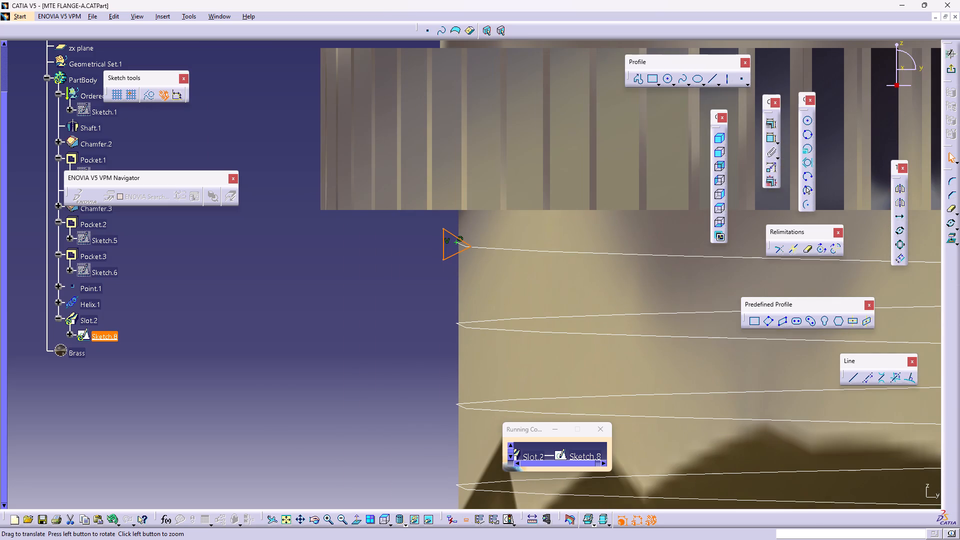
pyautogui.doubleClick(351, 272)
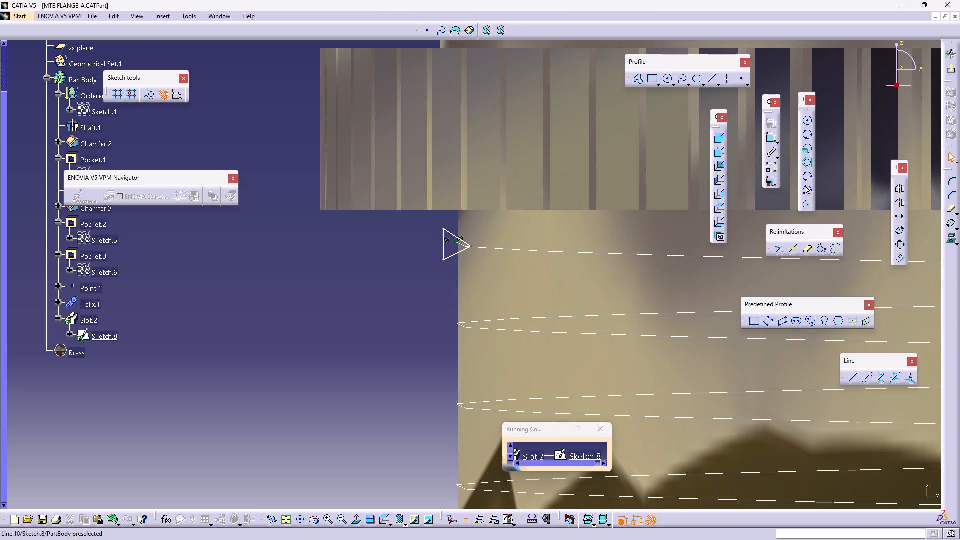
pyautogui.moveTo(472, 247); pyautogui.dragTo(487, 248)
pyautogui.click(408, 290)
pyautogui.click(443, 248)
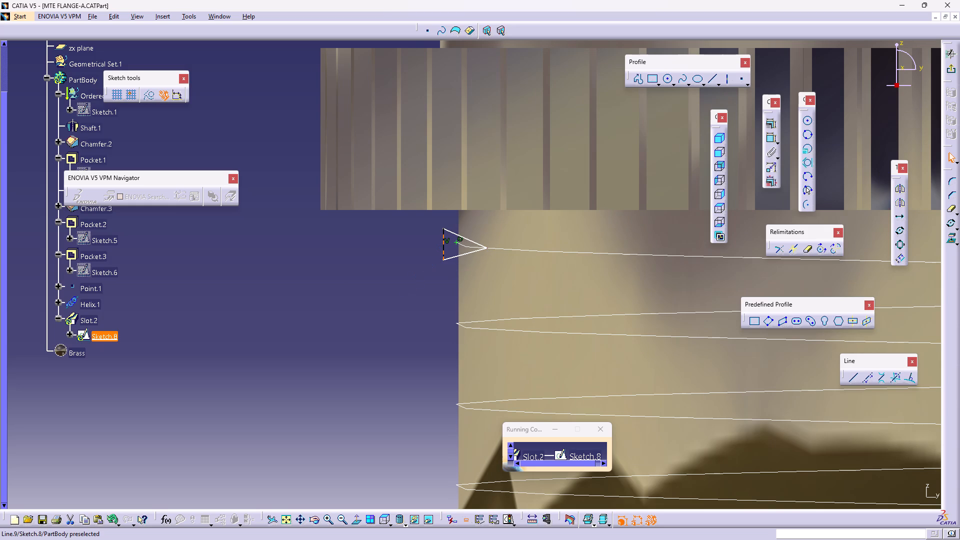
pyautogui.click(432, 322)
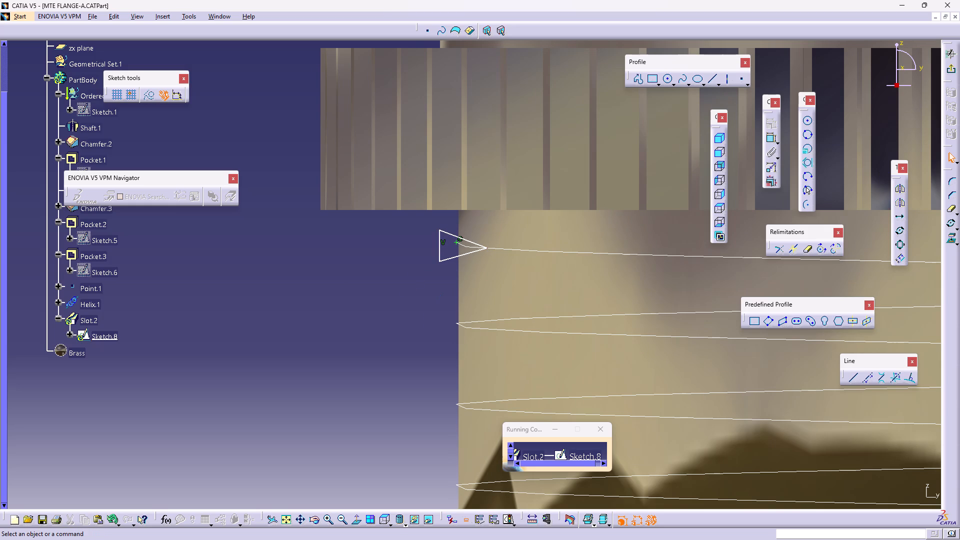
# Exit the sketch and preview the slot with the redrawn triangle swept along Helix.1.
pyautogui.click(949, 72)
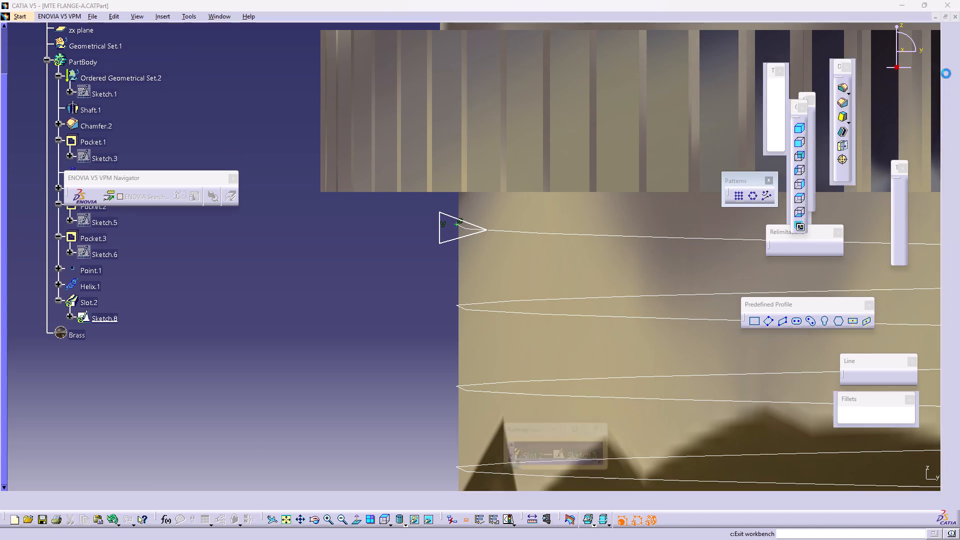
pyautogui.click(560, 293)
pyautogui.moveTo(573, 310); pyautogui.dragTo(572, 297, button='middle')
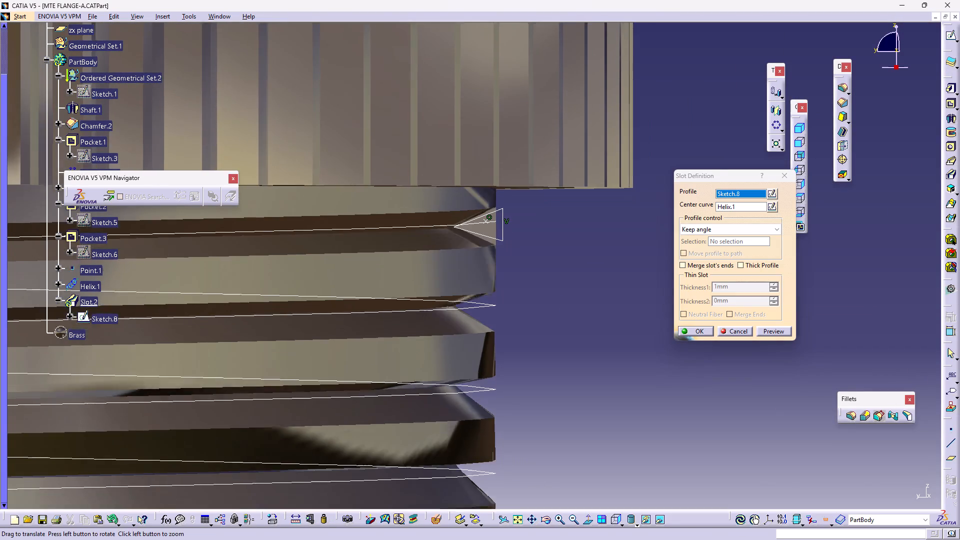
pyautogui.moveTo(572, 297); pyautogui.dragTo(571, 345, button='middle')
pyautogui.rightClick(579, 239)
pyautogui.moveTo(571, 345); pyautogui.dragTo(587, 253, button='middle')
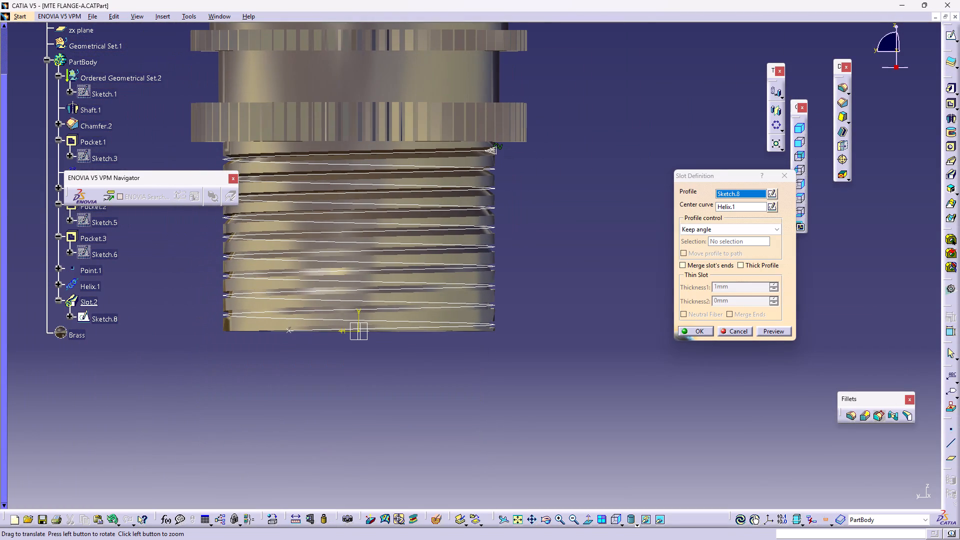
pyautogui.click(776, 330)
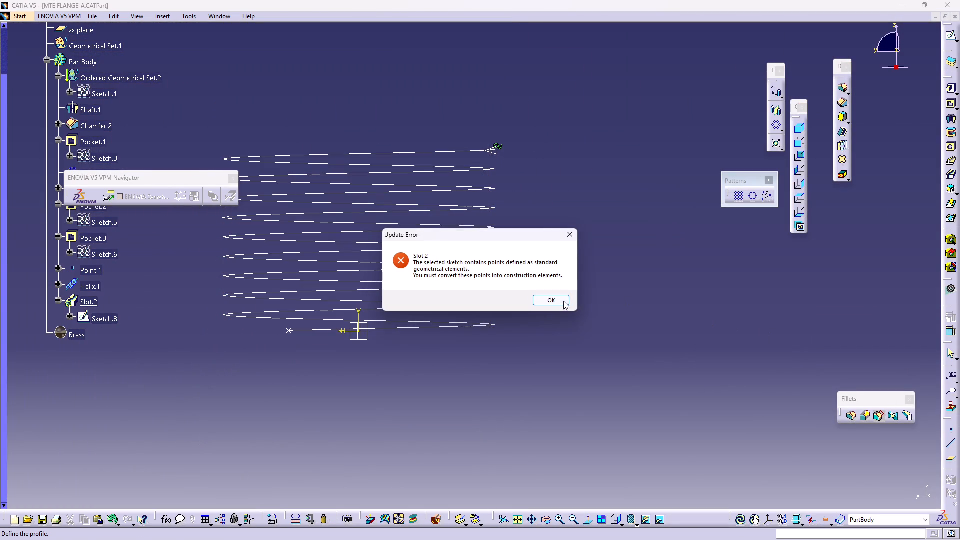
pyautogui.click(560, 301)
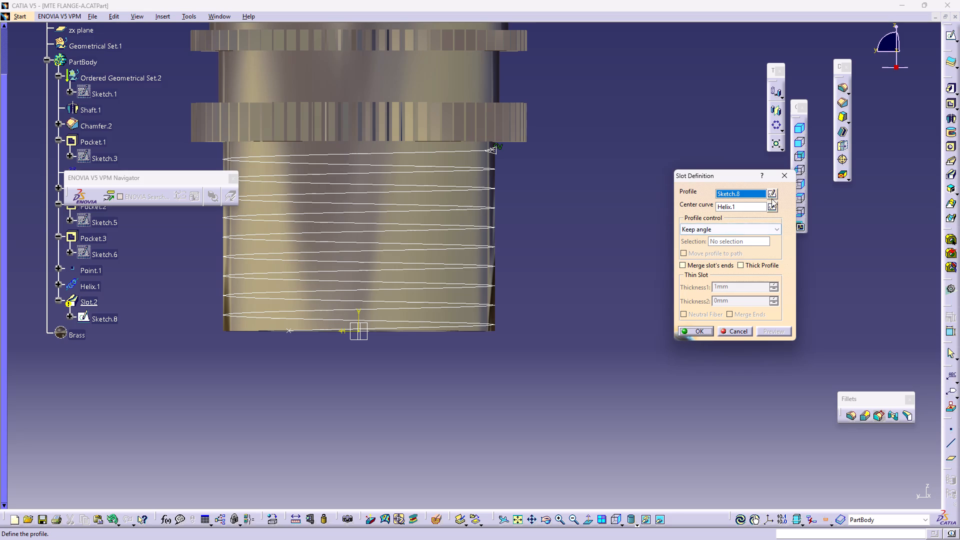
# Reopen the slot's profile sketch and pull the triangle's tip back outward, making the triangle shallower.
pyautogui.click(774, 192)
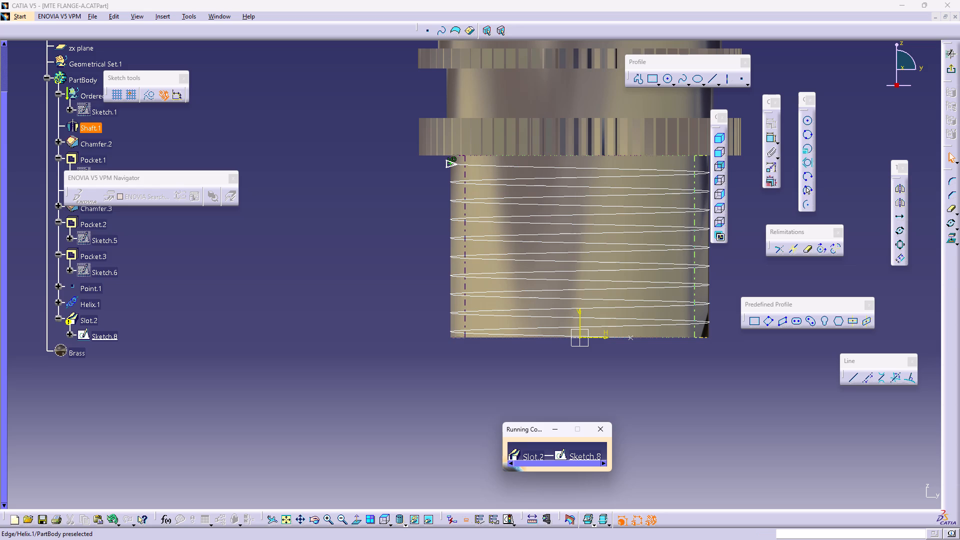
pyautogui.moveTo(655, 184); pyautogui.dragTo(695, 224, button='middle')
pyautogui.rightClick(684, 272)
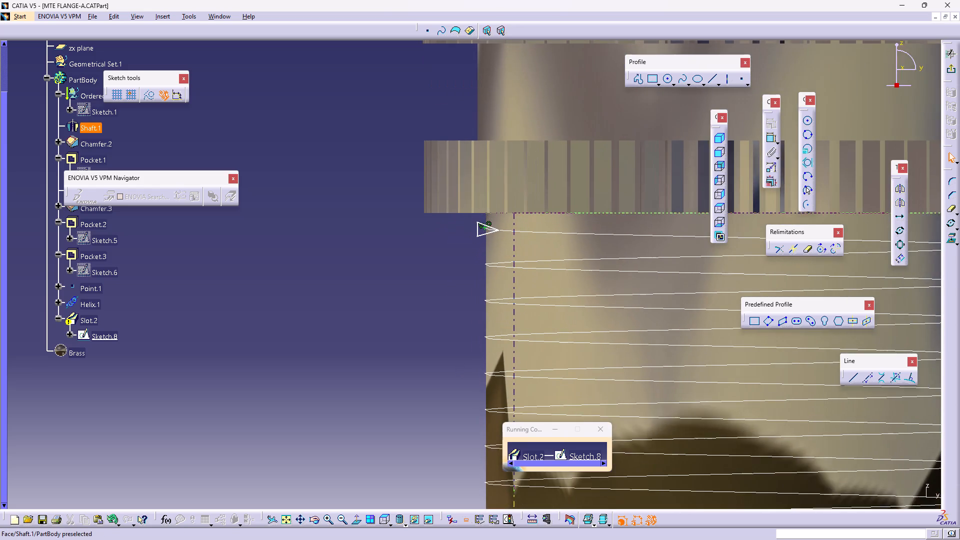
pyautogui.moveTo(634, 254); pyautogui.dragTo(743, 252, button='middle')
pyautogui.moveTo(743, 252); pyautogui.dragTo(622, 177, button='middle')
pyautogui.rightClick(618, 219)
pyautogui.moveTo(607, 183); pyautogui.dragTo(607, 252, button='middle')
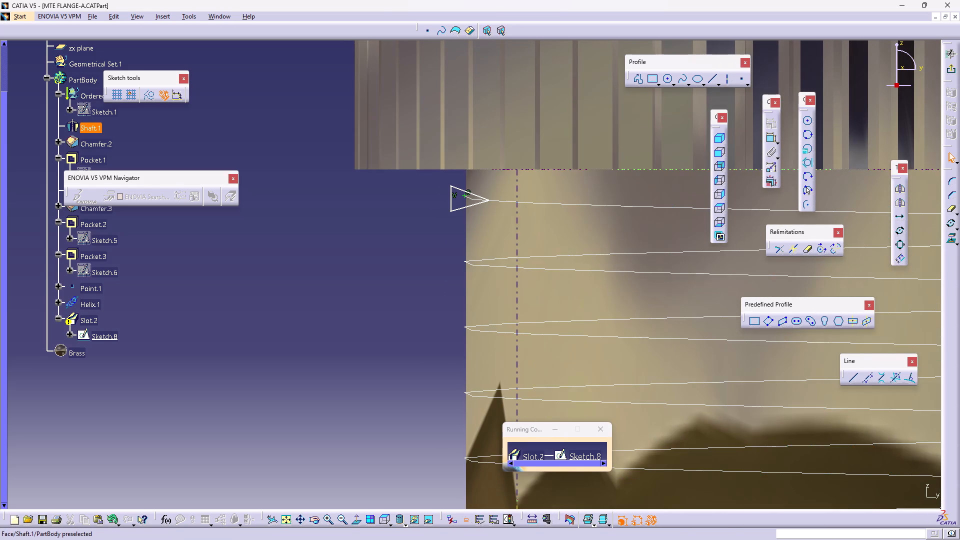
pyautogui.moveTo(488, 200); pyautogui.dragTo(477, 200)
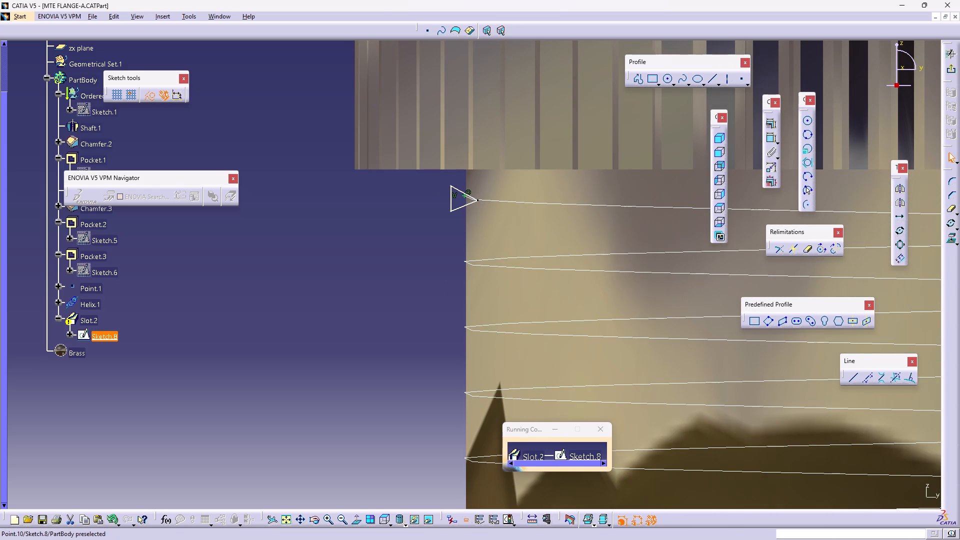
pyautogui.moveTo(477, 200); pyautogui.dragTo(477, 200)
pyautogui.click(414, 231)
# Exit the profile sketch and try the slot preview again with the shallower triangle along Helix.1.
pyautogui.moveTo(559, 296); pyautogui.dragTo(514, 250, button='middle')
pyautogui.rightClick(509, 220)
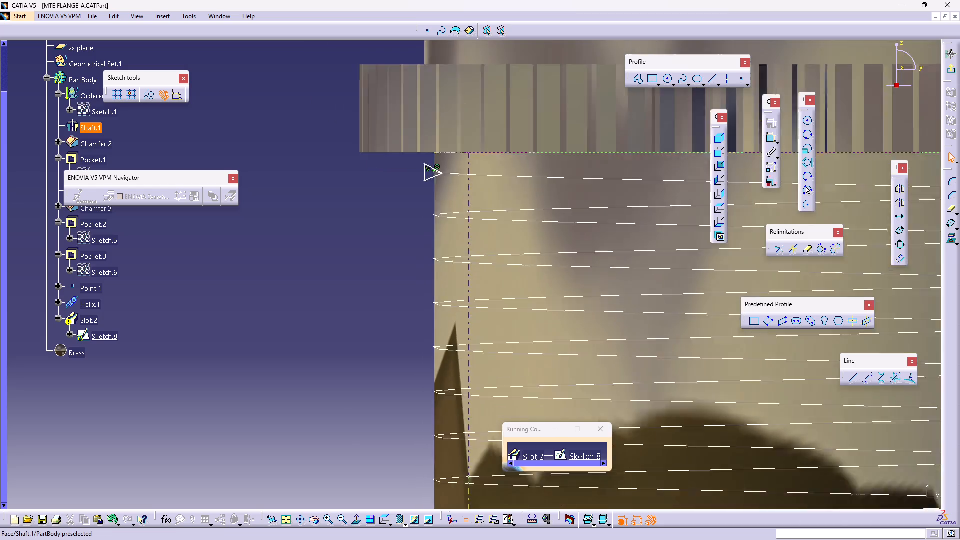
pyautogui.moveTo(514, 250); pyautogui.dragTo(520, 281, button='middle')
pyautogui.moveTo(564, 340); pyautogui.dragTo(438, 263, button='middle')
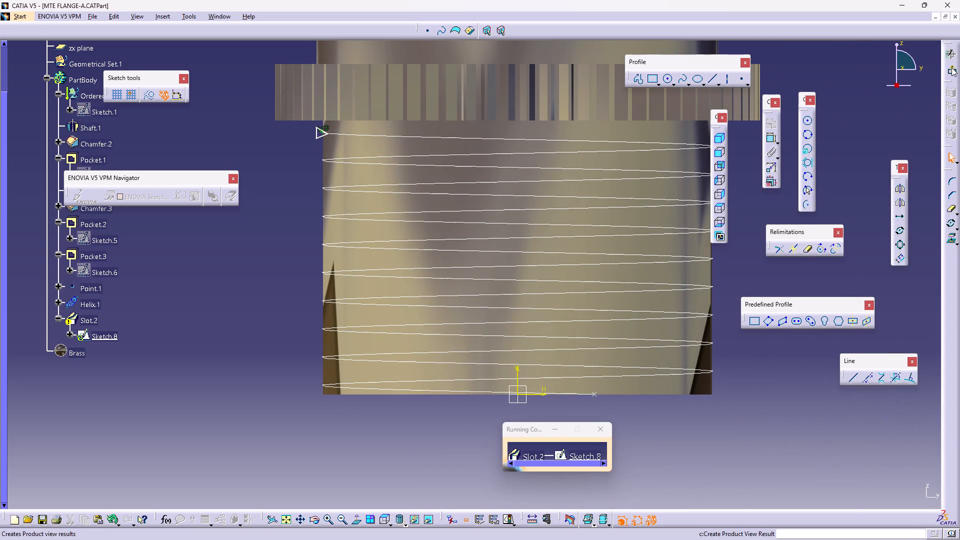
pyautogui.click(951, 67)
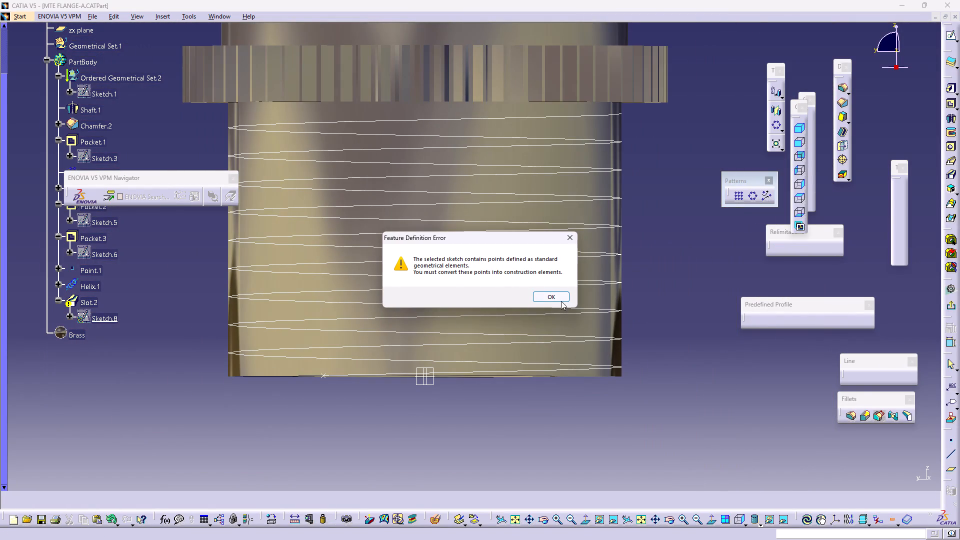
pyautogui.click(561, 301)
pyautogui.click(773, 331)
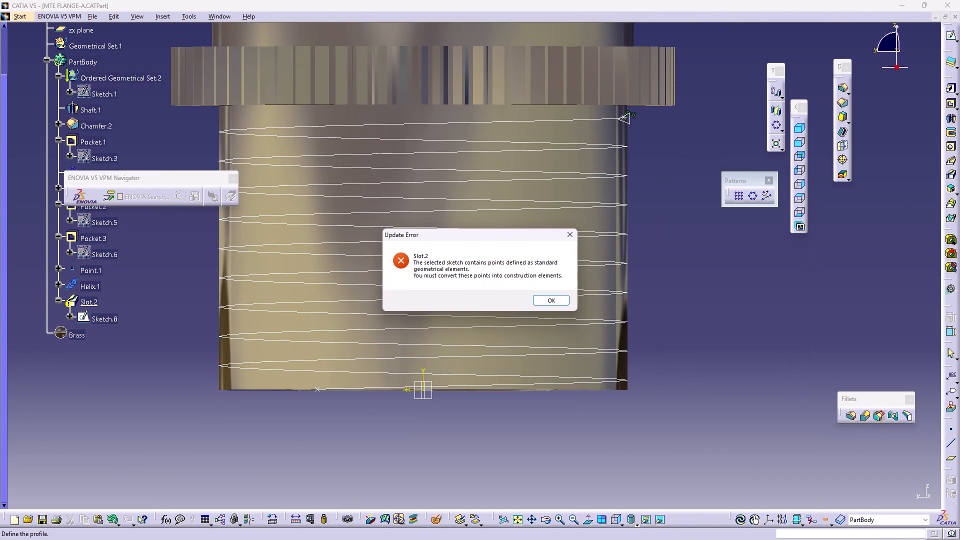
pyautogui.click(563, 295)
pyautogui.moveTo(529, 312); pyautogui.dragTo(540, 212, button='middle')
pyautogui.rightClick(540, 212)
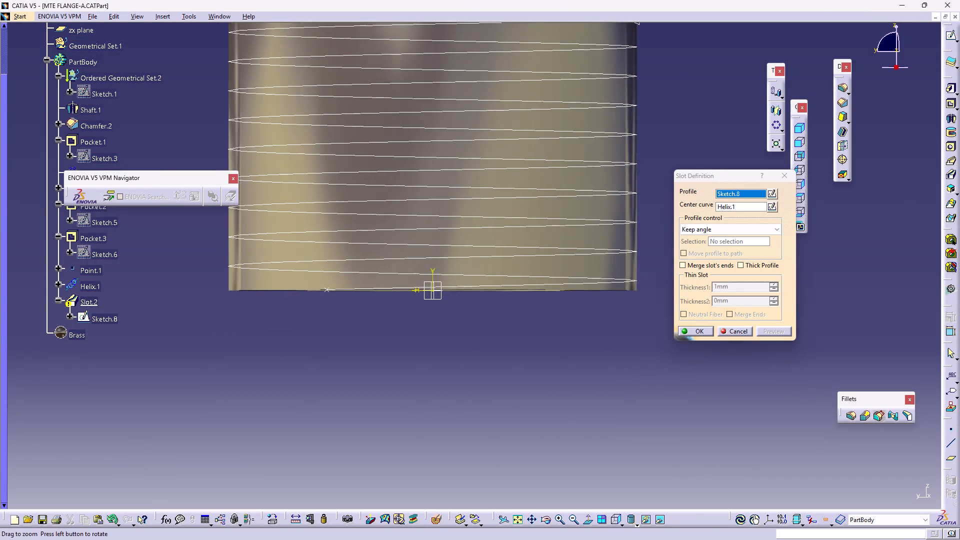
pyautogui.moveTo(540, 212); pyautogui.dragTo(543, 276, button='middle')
# Accept the slot definition and delete Slot.2 with its aggregated sketch from the update diagnosis.
pyautogui.click(700, 334)
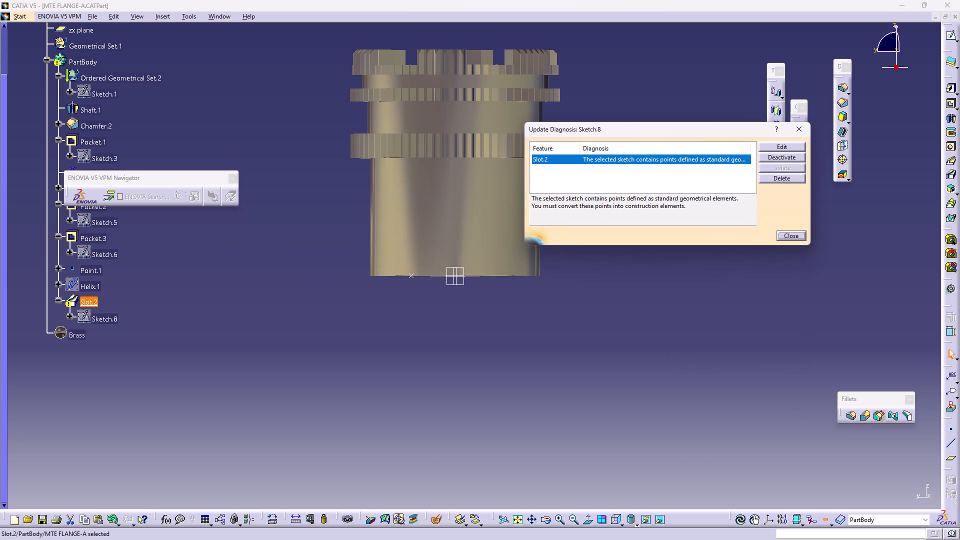
pyautogui.click(786, 179)
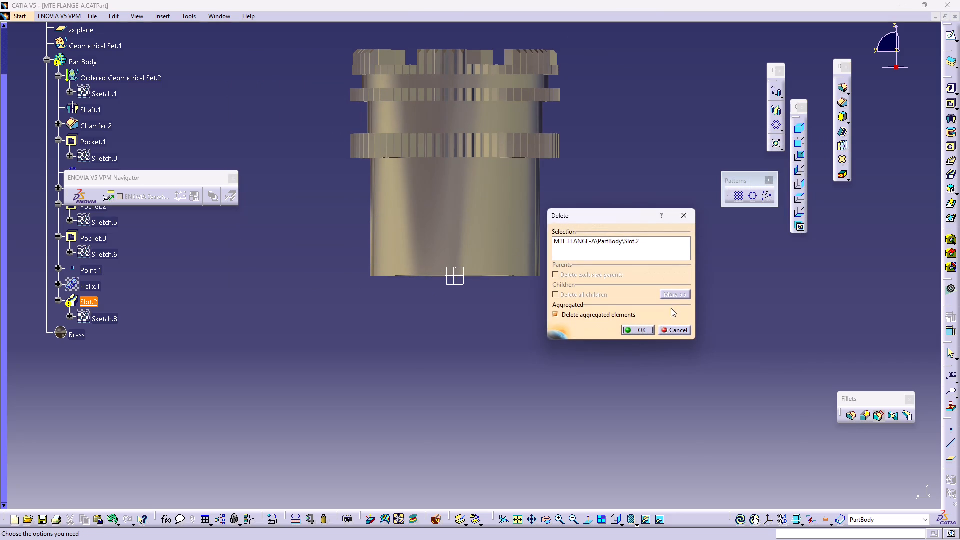
pyautogui.click(643, 331)
# Show the hidden Helix.1 around the plain end, inspect it from below, and delete it while keeping its parent point.
pyautogui.rightClick(90, 288)
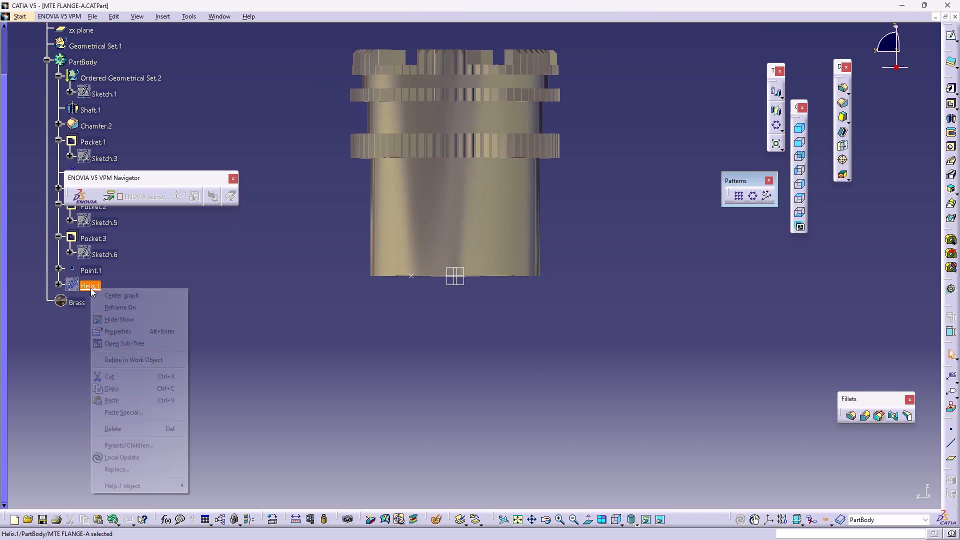
pyautogui.click(127, 319)
pyautogui.tripleClick(280, 316)
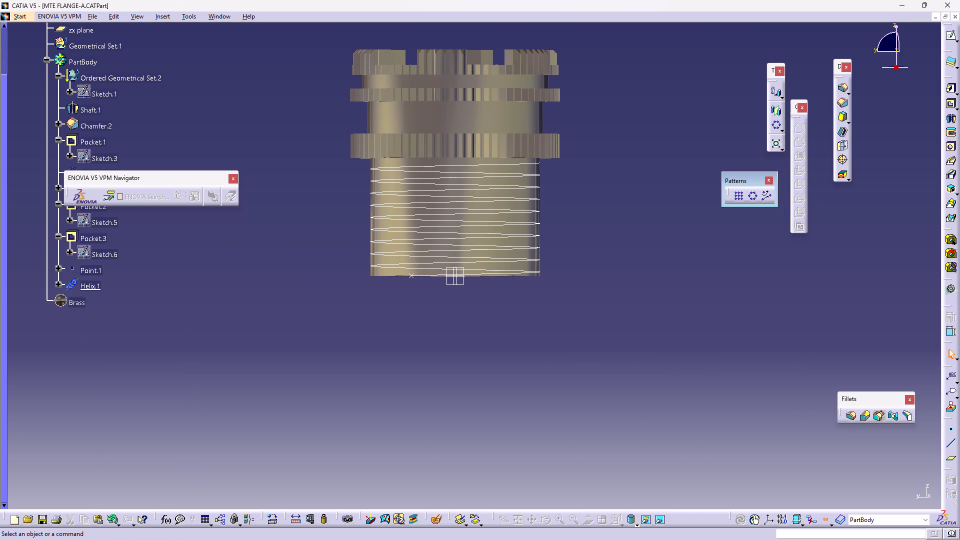
pyautogui.click(280, 316)
pyautogui.moveTo(525, 301); pyautogui.dragTo(496, 139, button='middle')
pyautogui.moveTo(525, 301); pyautogui.dragTo(486, 128, button='right')
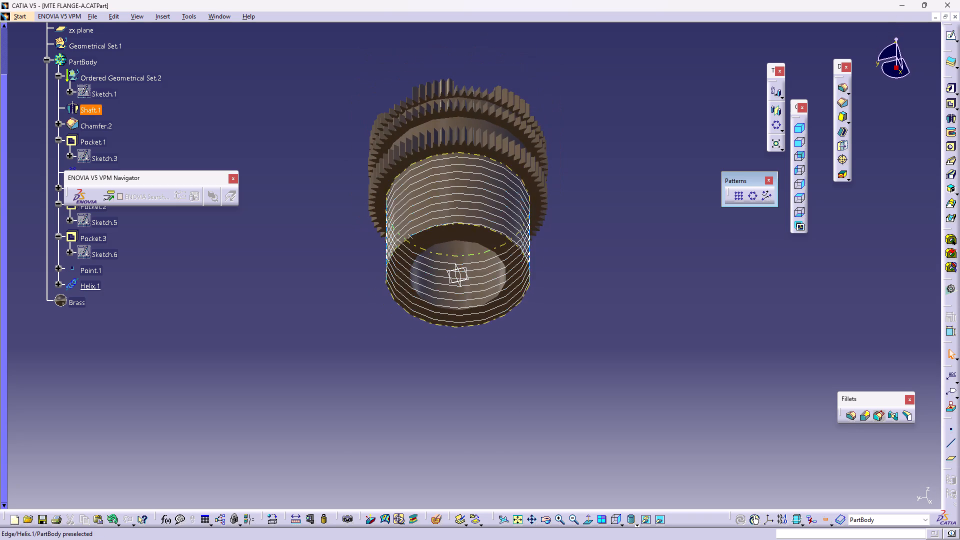
pyautogui.rightClick(91, 288)
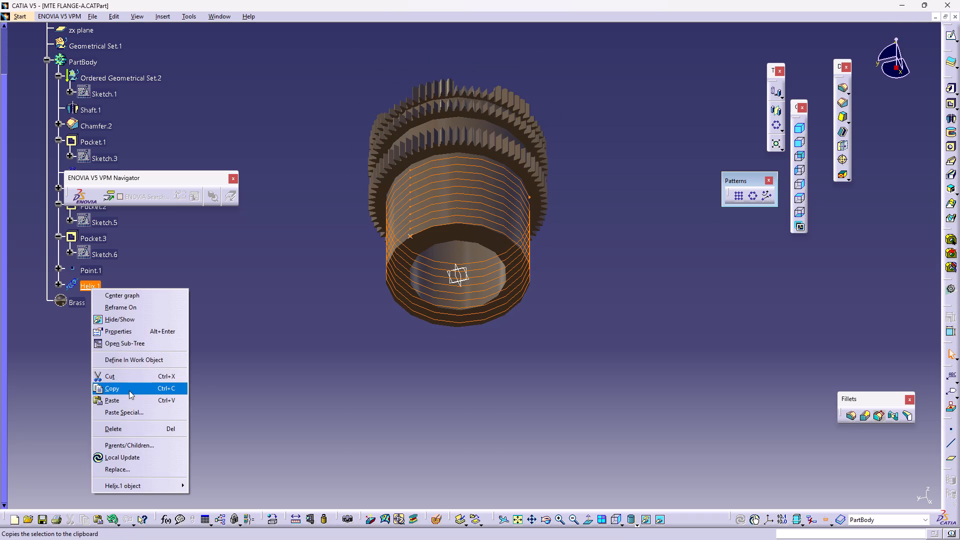
pyautogui.click(132, 425)
pyautogui.click(229, 282)
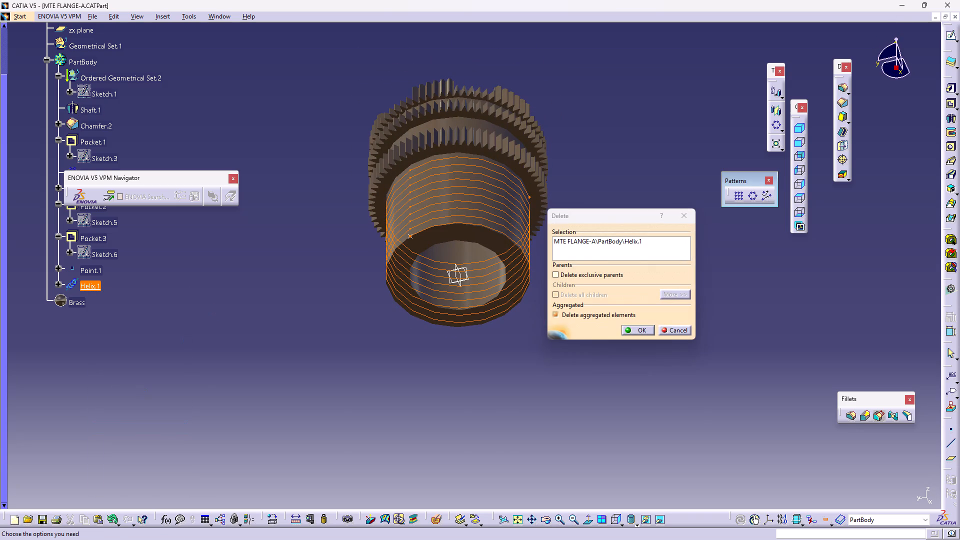
pyautogui.click(636, 329)
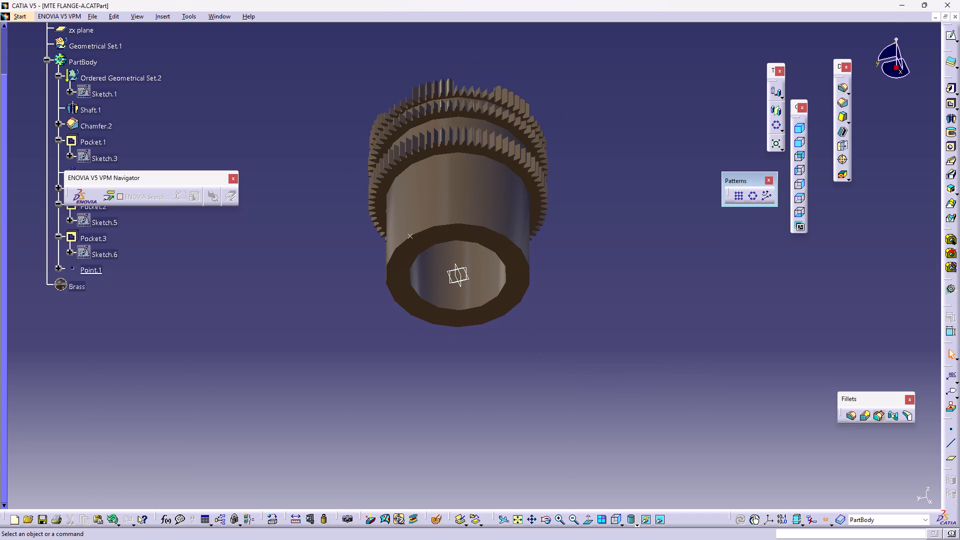
# Examine the helix's former start point on the plain end's rim from below and end-on.
pyautogui.doubleClick(591, 291)
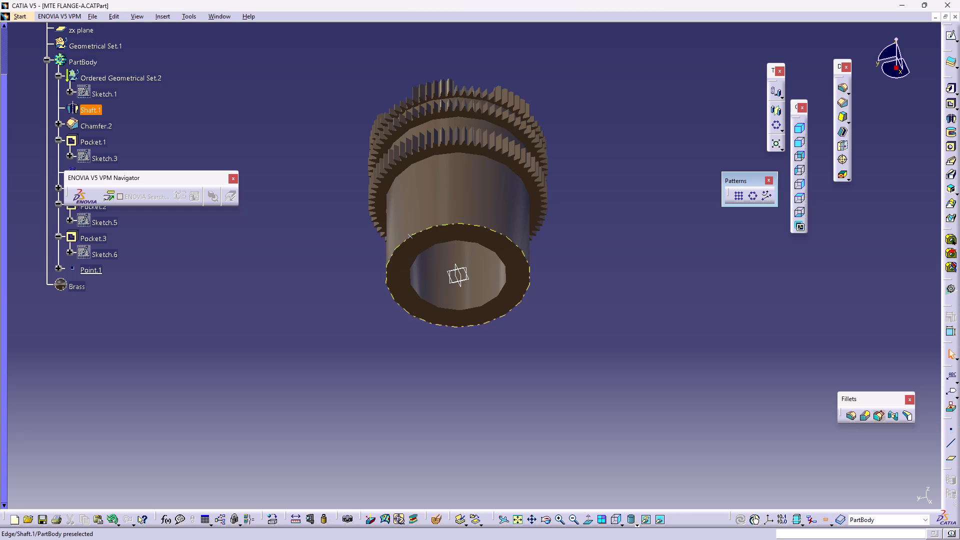
pyautogui.moveTo(408, 236); pyautogui.dragTo(462, 214)
pyautogui.click(625, 257)
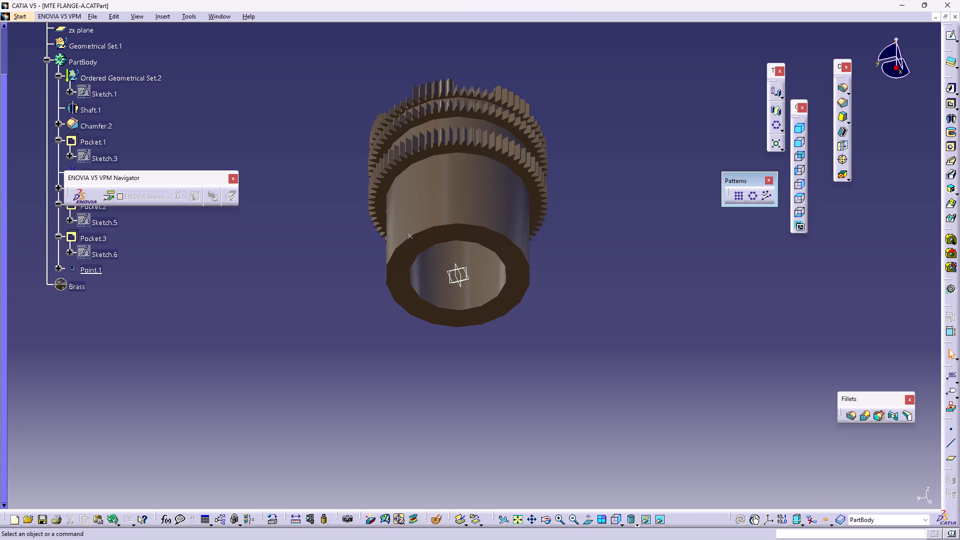
pyautogui.click(629, 263)
pyautogui.click(803, 196)
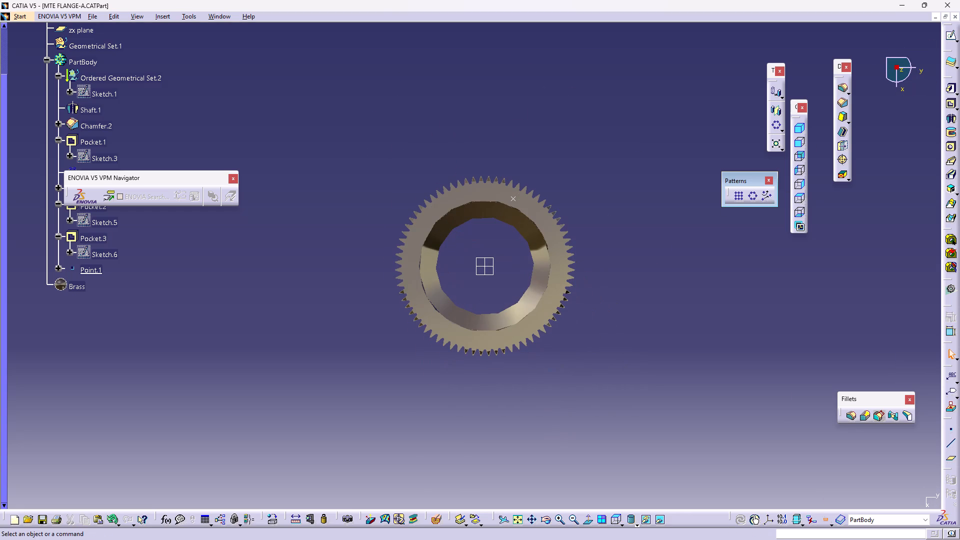
pyautogui.click(798, 207)
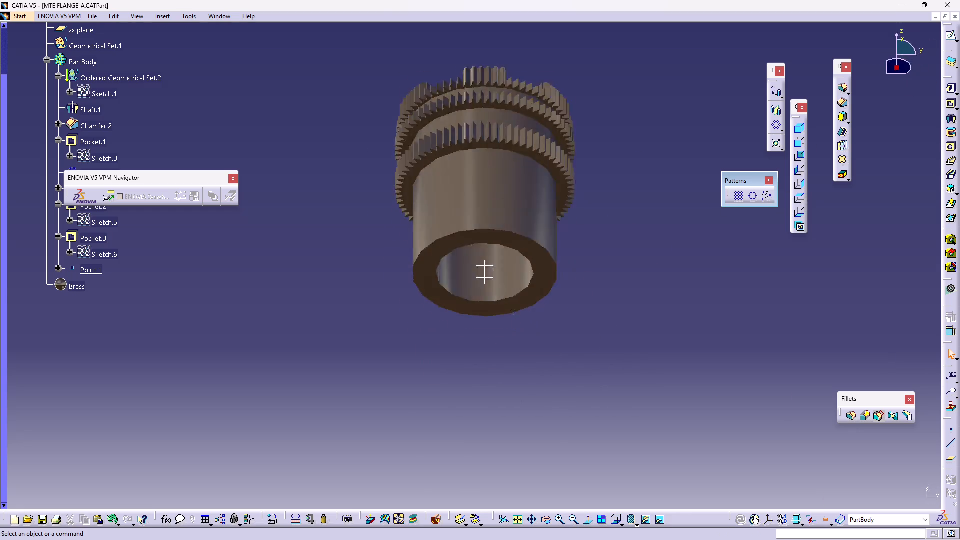
pyautogui.moveTo(651, 264); pyautogui.dragTo(659, 241, button='middle')
pyautogui.rightClick(651, 264)
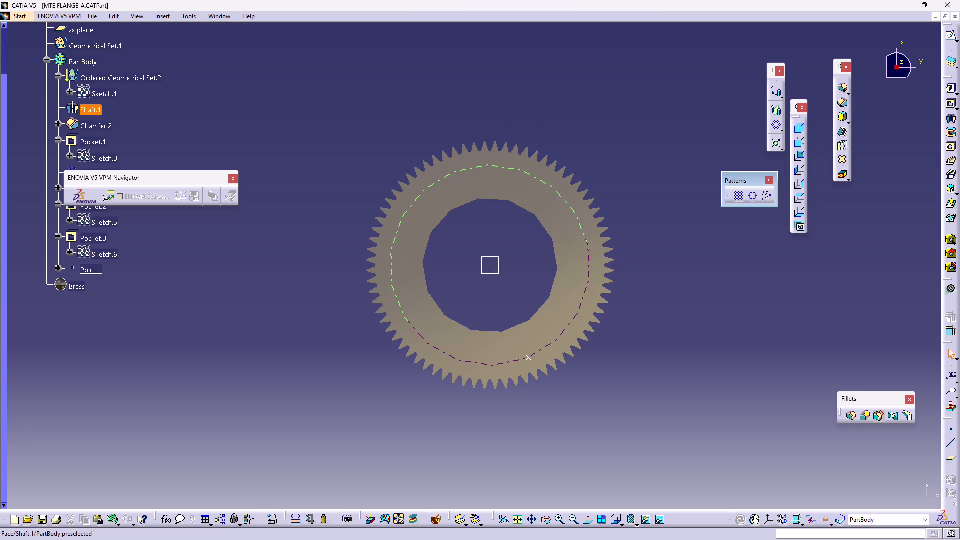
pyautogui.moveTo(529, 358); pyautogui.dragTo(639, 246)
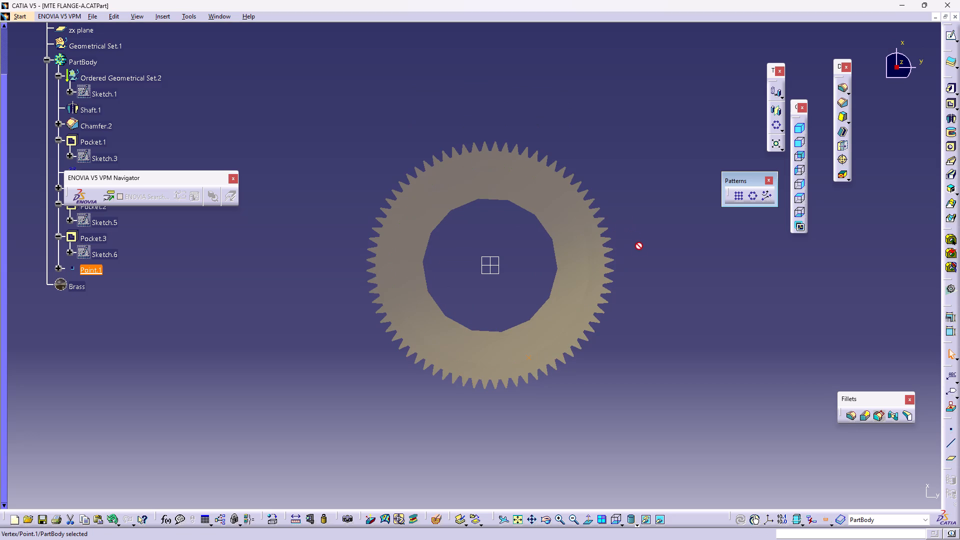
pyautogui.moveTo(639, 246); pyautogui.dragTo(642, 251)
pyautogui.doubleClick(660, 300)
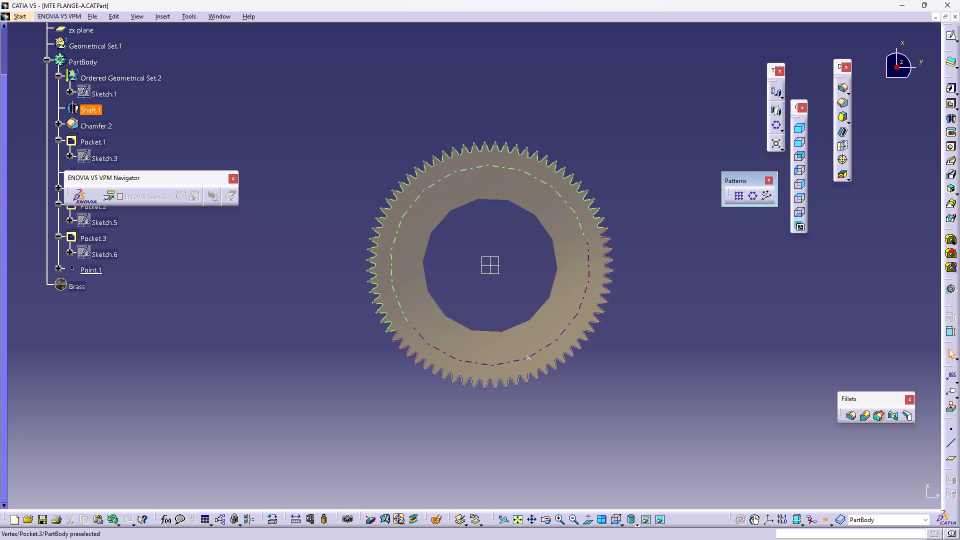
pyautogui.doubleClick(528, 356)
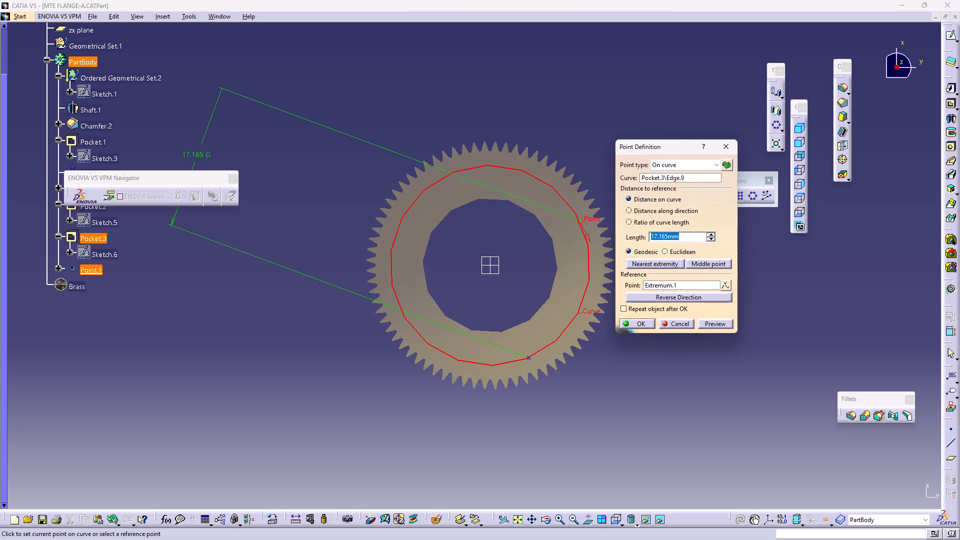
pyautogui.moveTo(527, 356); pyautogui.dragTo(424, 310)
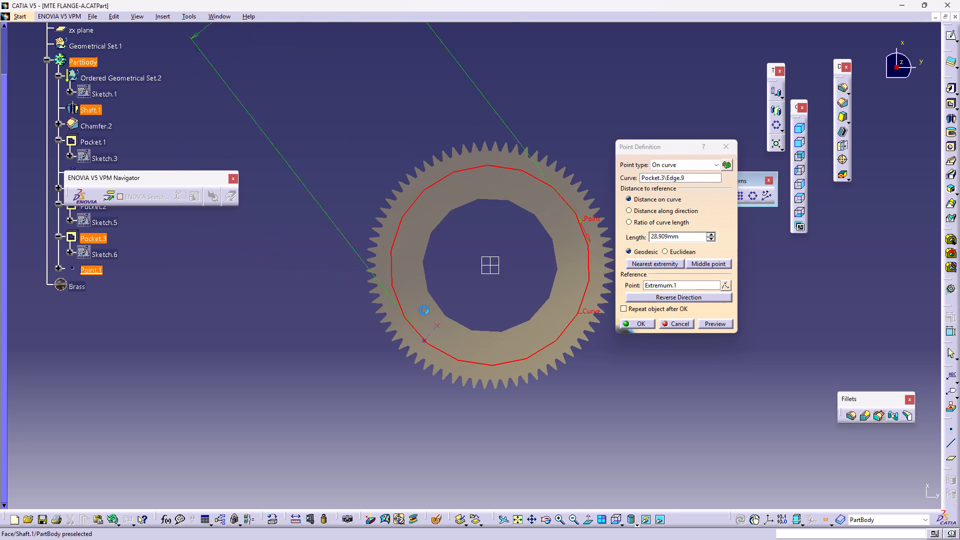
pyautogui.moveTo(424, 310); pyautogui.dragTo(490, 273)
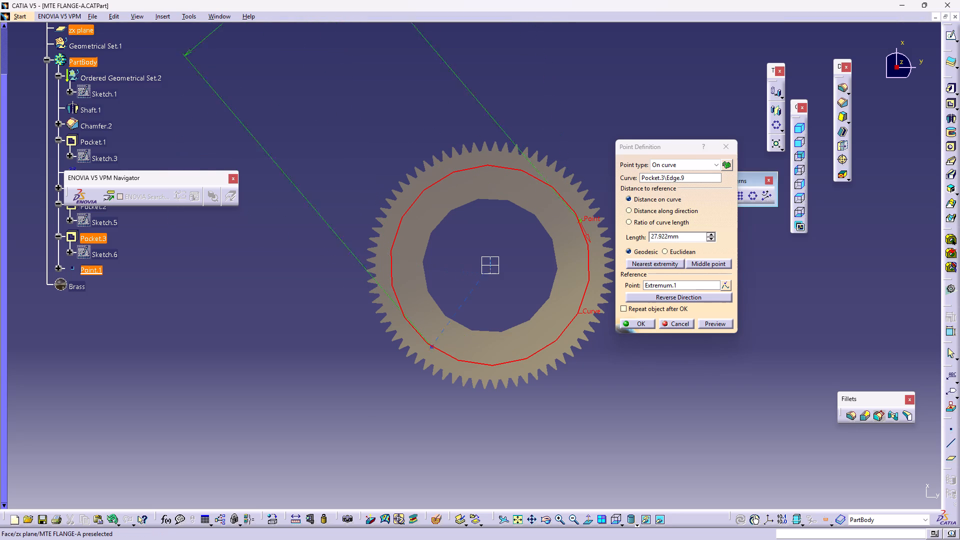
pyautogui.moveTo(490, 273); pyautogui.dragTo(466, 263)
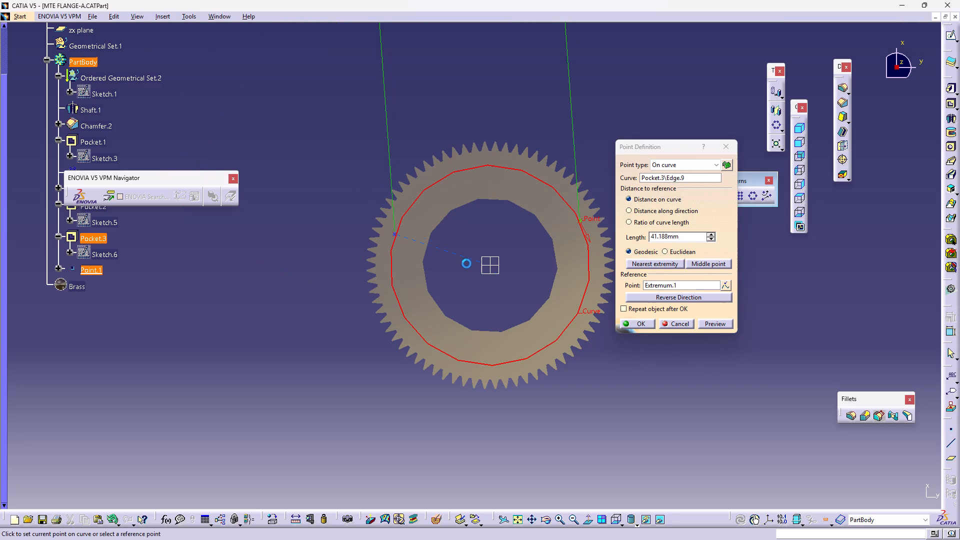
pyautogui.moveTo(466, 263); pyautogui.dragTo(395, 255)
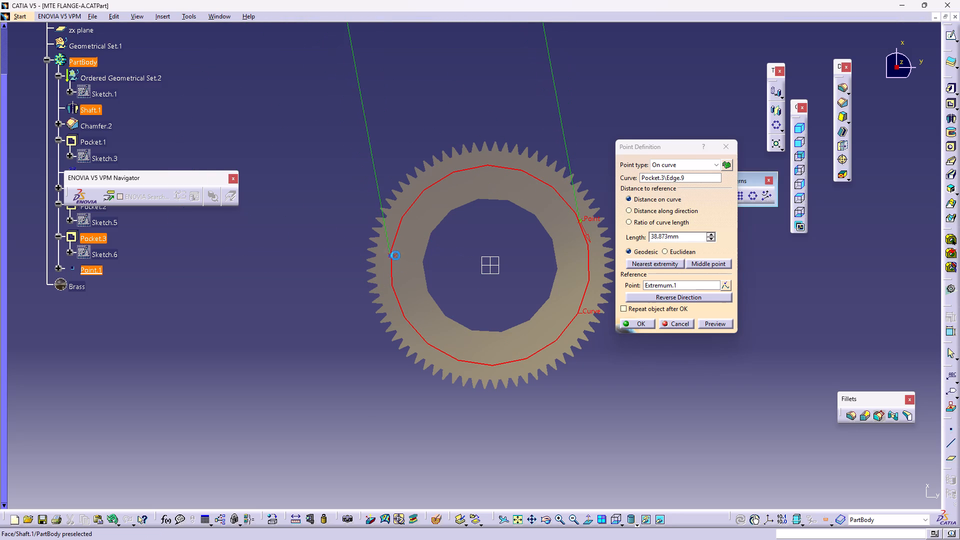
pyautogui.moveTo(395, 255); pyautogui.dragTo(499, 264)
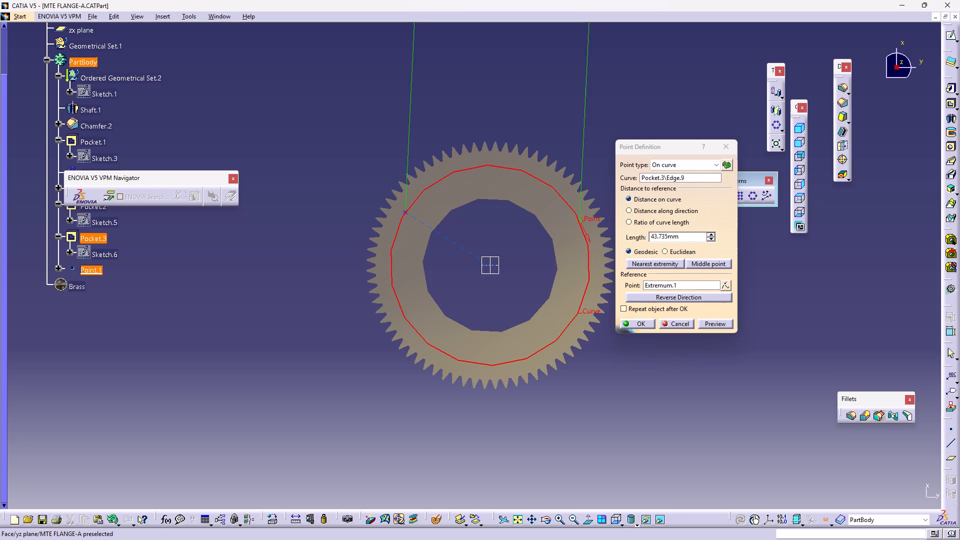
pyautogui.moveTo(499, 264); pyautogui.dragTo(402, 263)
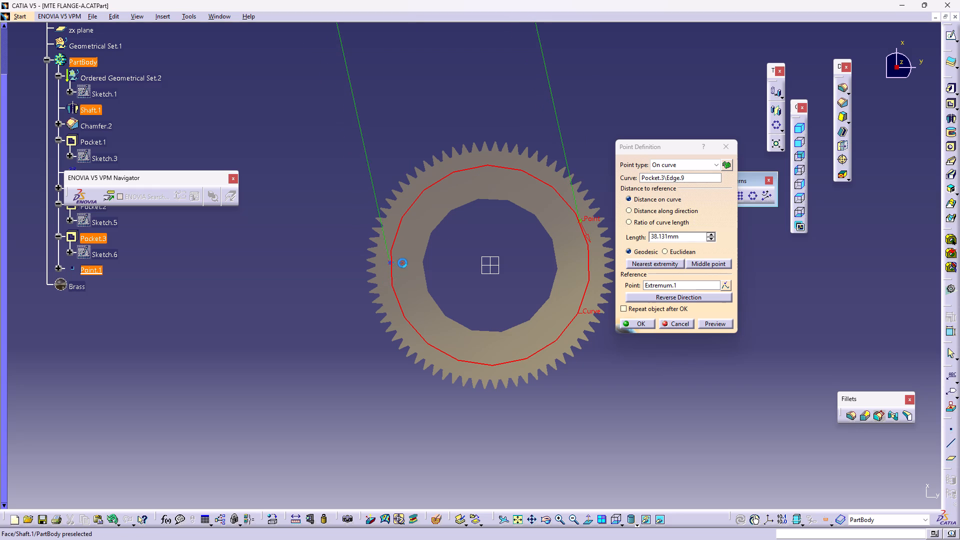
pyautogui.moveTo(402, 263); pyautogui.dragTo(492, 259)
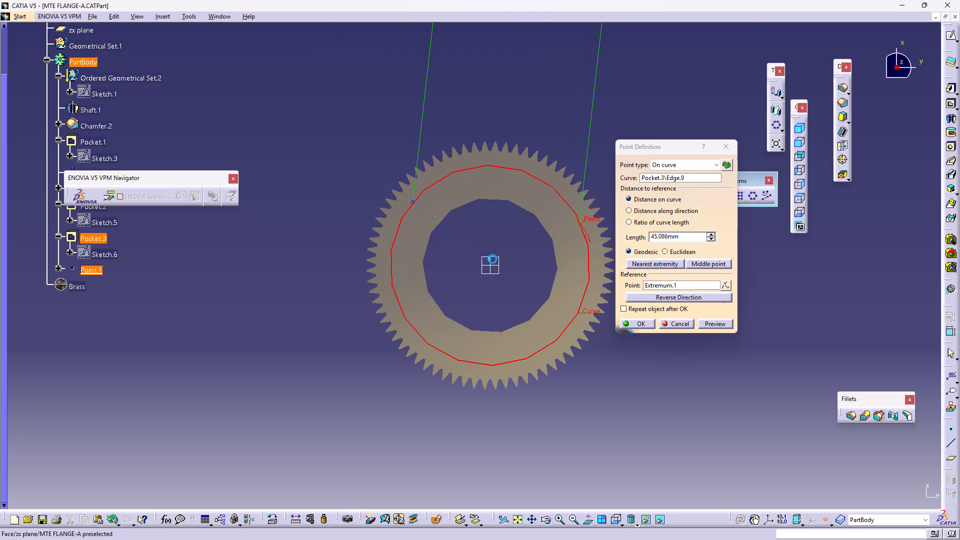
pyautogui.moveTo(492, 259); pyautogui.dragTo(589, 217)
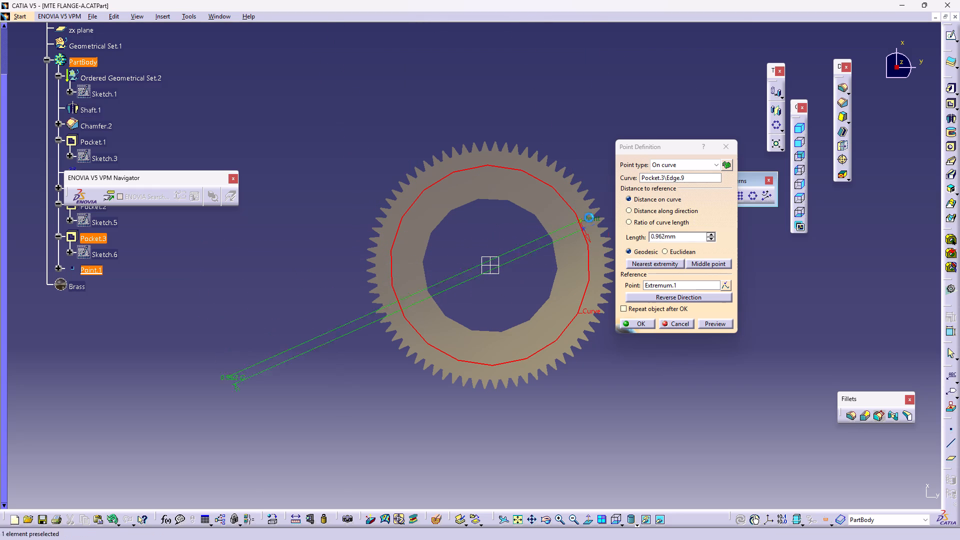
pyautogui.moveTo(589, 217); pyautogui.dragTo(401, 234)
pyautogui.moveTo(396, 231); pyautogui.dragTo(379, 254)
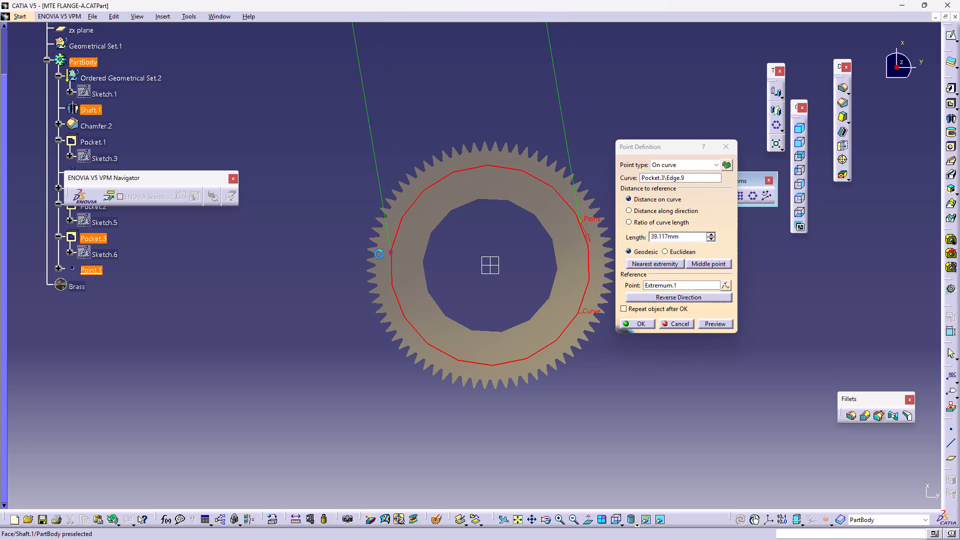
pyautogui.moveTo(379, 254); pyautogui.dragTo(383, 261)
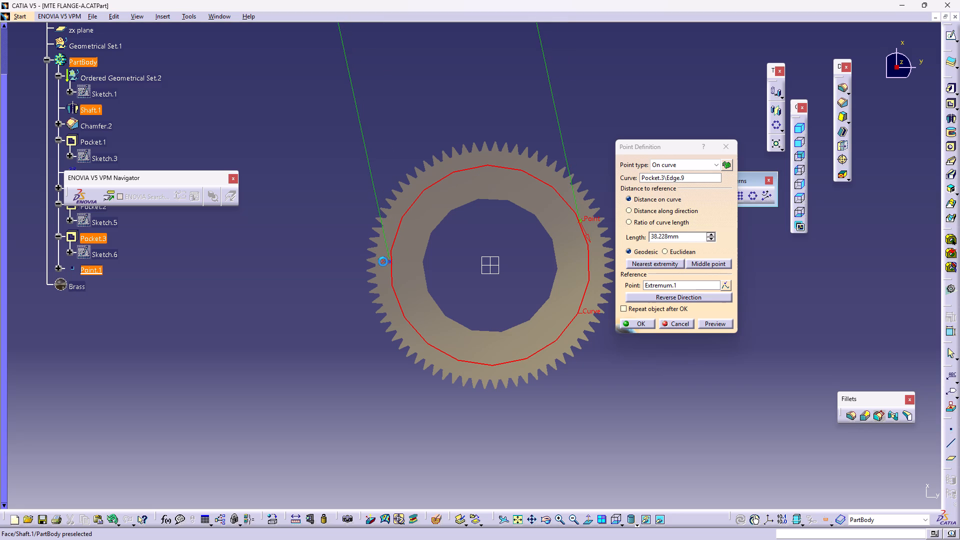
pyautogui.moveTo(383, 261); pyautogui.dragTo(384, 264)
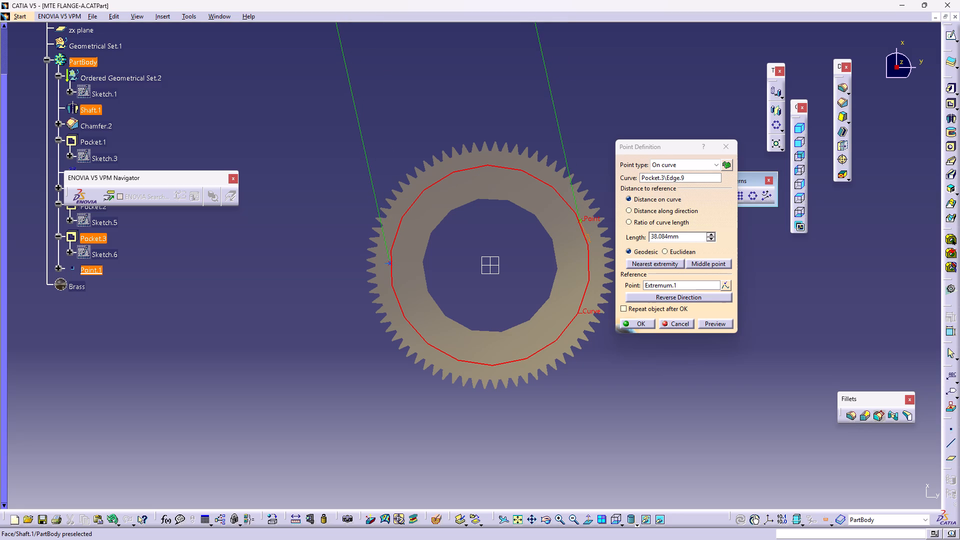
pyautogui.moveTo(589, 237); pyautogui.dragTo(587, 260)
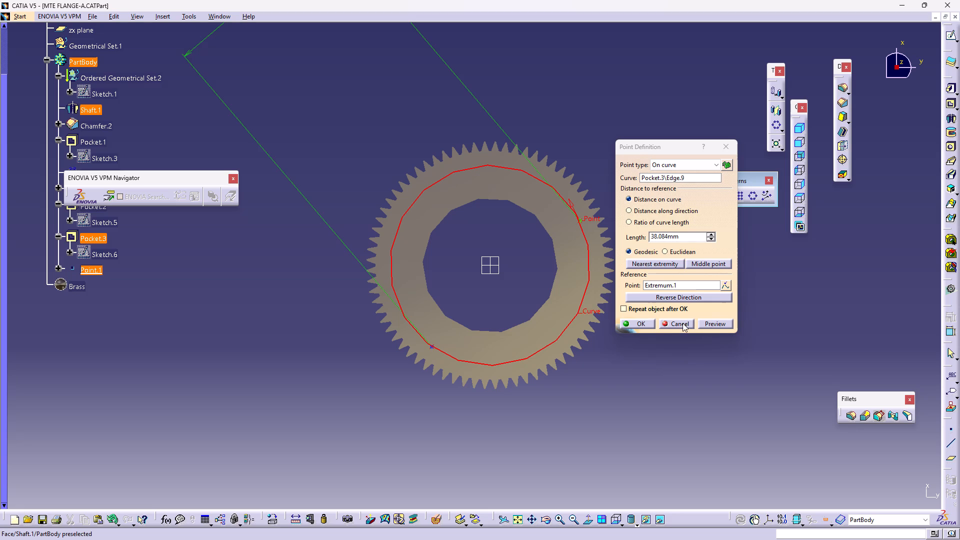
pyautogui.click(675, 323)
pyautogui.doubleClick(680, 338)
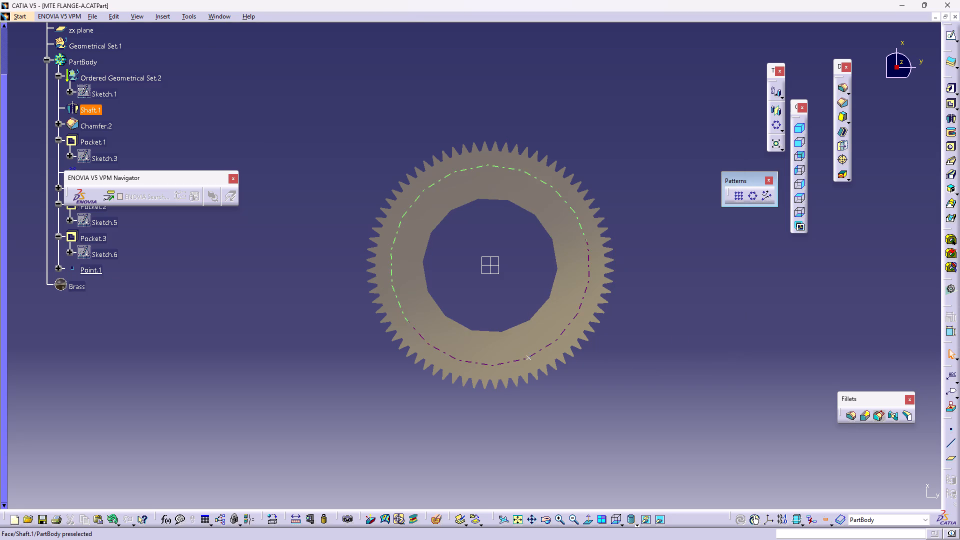
# Delete Point.1, the former helix start point on the circular edge at the flange's plain end.
pyautogui.click(527, 359)
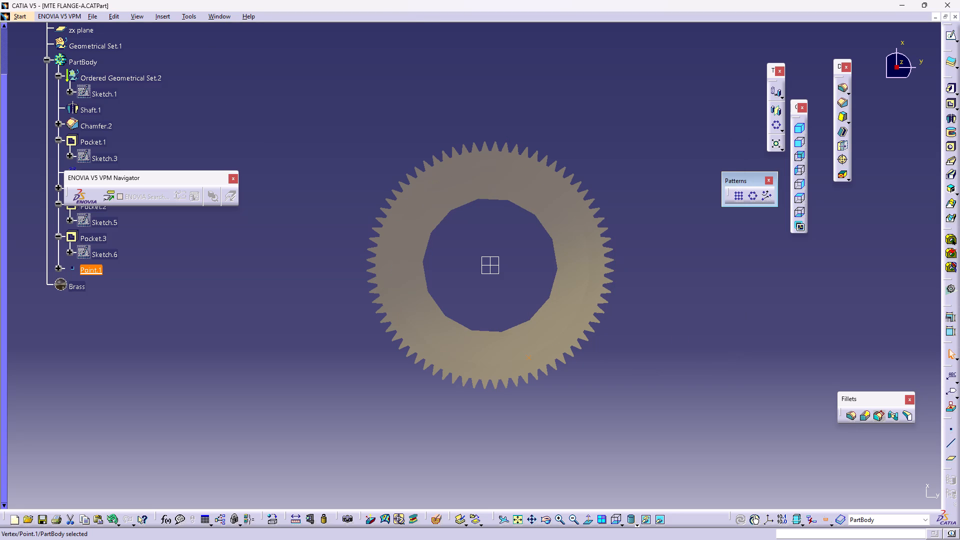
pyautogui.press('Delete')
pyautogui.click(638, 334)
pyautogui.click(688, 339)
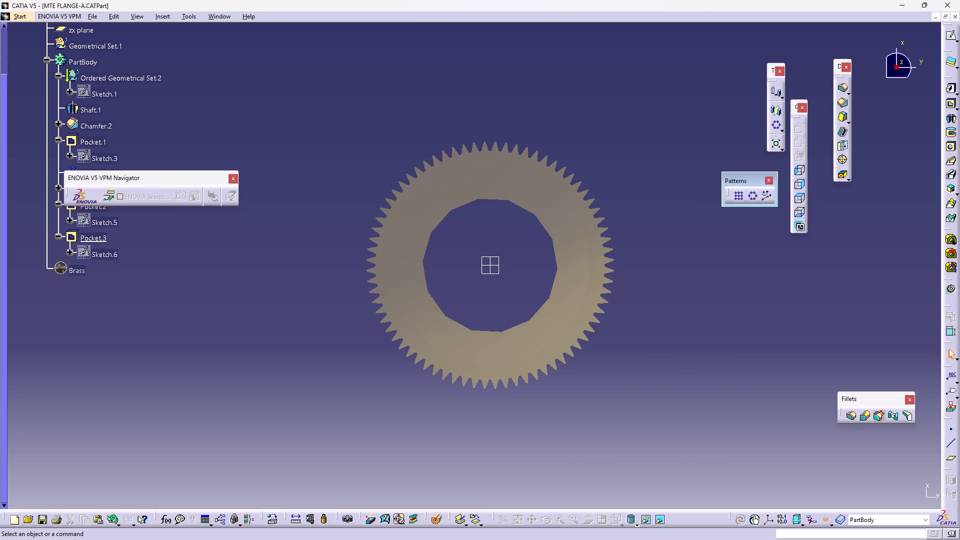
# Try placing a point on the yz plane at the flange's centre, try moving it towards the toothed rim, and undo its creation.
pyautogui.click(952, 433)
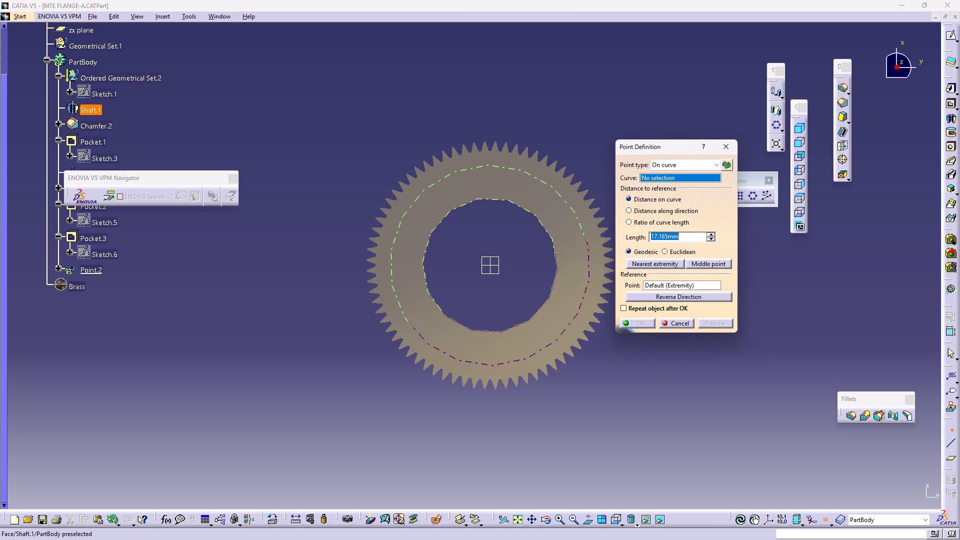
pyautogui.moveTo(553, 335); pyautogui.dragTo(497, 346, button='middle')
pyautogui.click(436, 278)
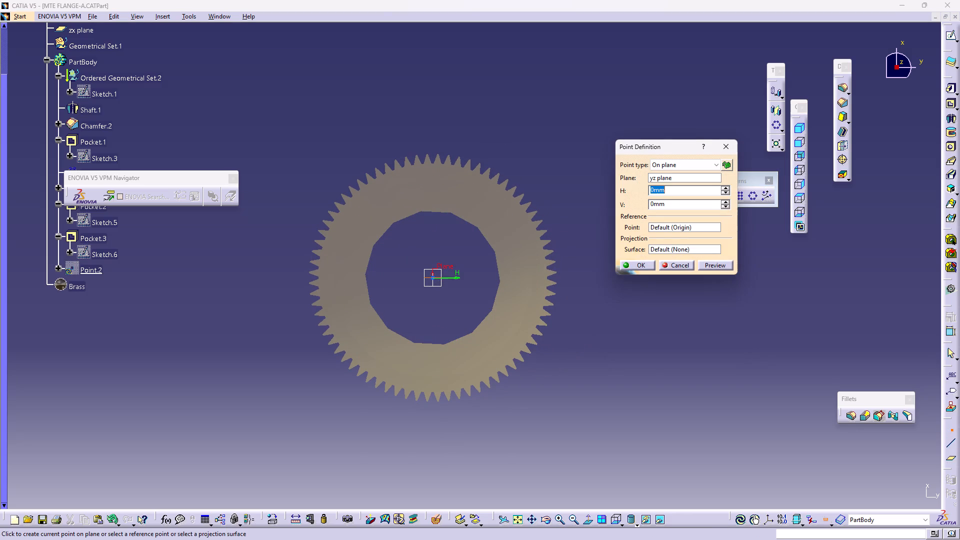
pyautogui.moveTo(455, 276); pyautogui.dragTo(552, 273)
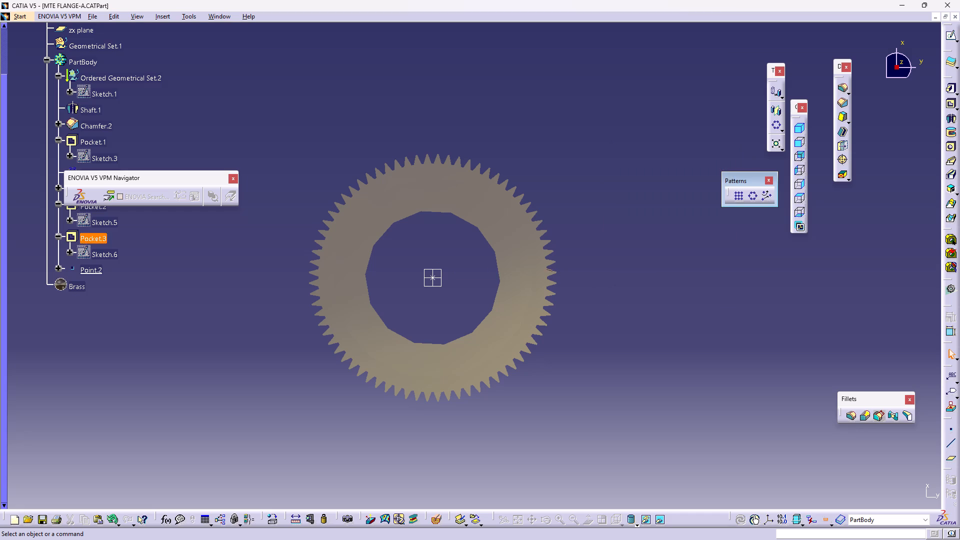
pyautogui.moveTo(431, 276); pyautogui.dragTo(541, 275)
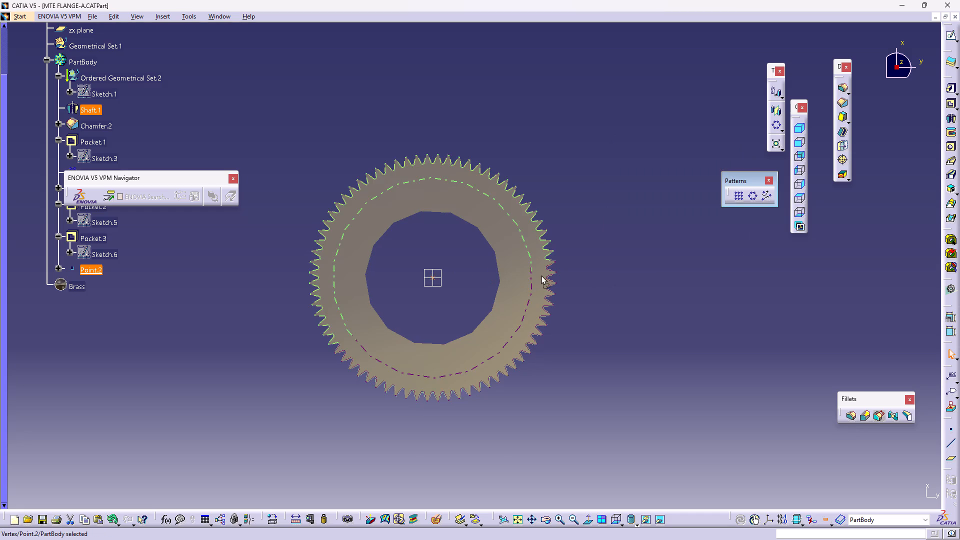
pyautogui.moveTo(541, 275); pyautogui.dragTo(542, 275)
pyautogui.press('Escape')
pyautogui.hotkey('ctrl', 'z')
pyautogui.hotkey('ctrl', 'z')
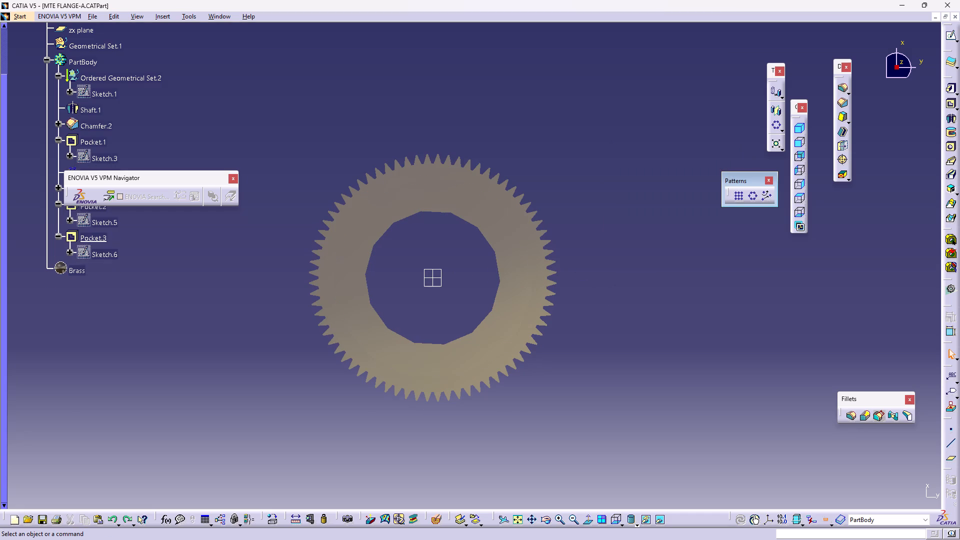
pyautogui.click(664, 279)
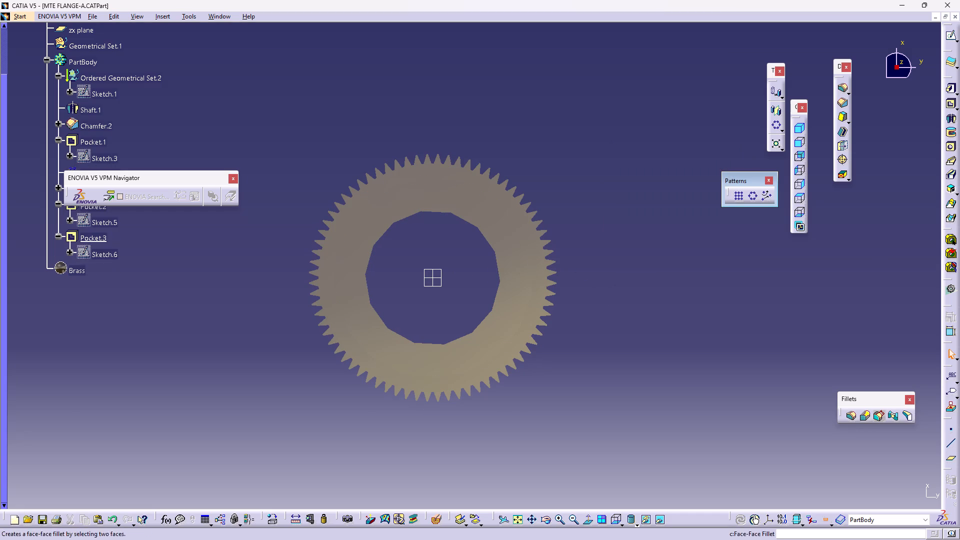
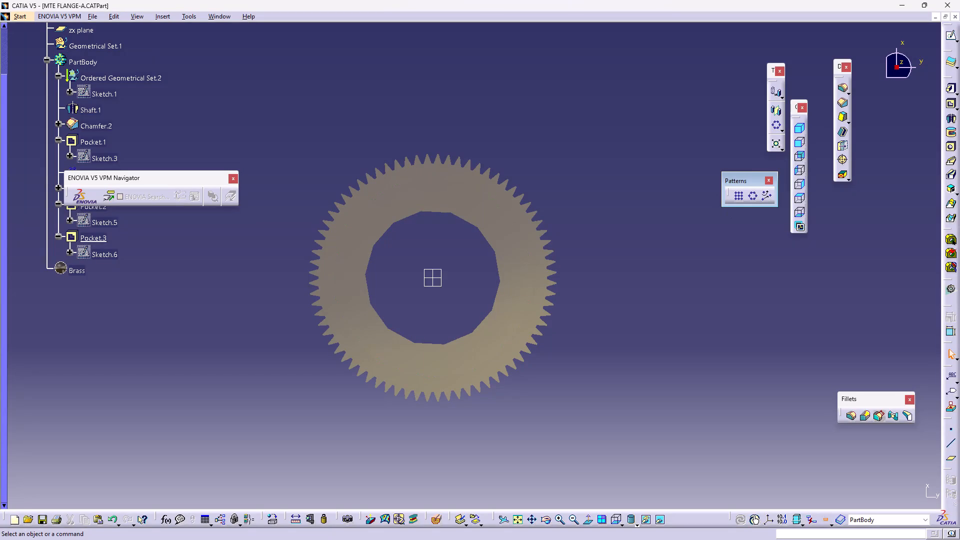
# Create a point on the outer circular edge of the flange's plain end, at a geodesic distance of about 4.374 mm along the curve.
pyautogui.click(951, 431)
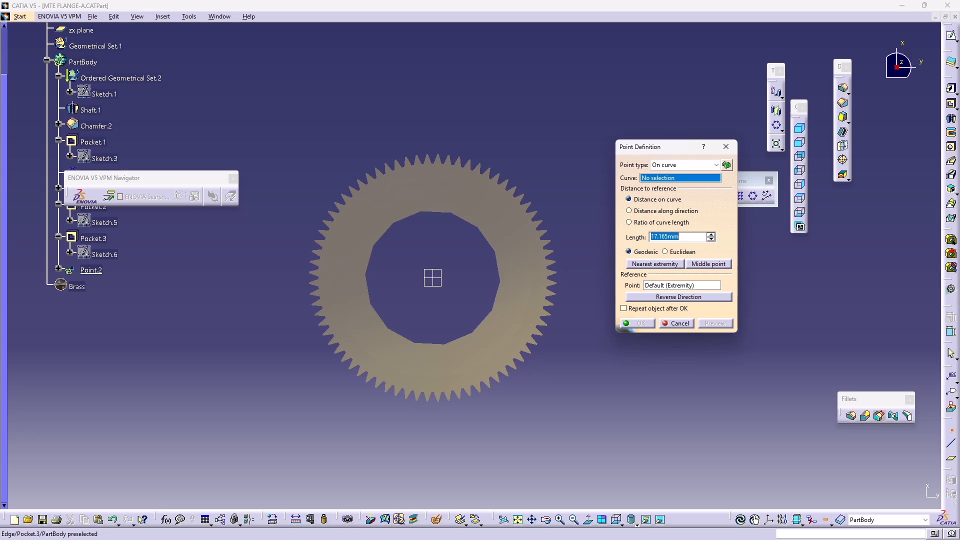
pyautogui.moveTo(658, 144); pyautogui.dragTo(674, 190)
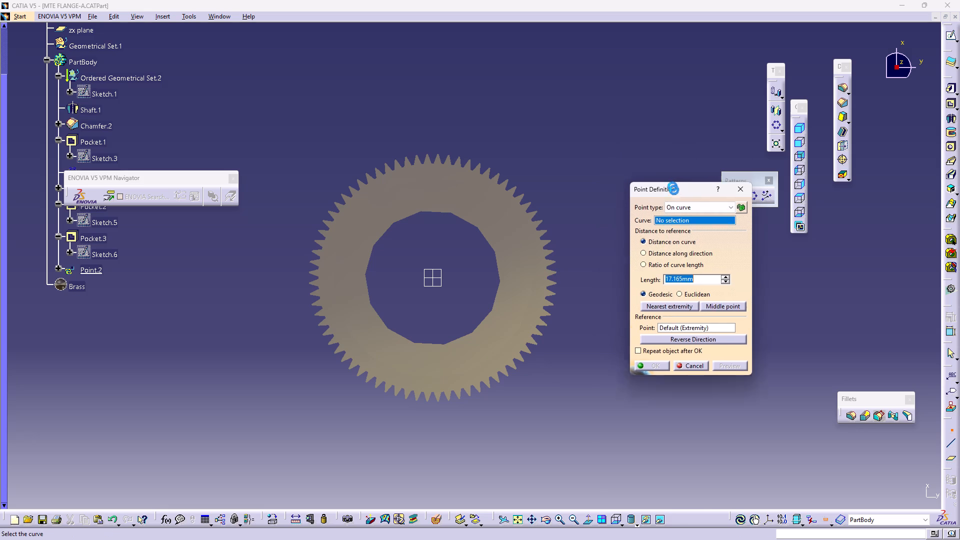
pyautogui.moveTo(674, 190); pyautogui.dragTo(708, 246)
pyautogui.moveTo(650, 198); pyautogui.dragTo(545, 200, button='middle')
pyautogui.moveTo(650, 198); pyautogui.dragTo(545, 200, button='right')
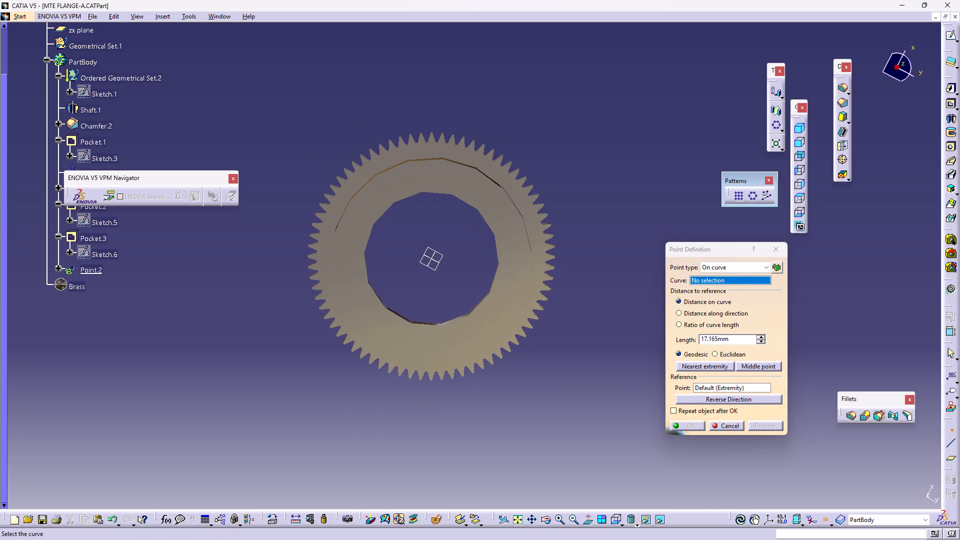
pyautogui.moveTo(545, 200); pyautogui.dragTo(545, 199, button='right')
pyautogui.moveTo(545, 200); pyautogui.dragTo(545, 199, button='middle')
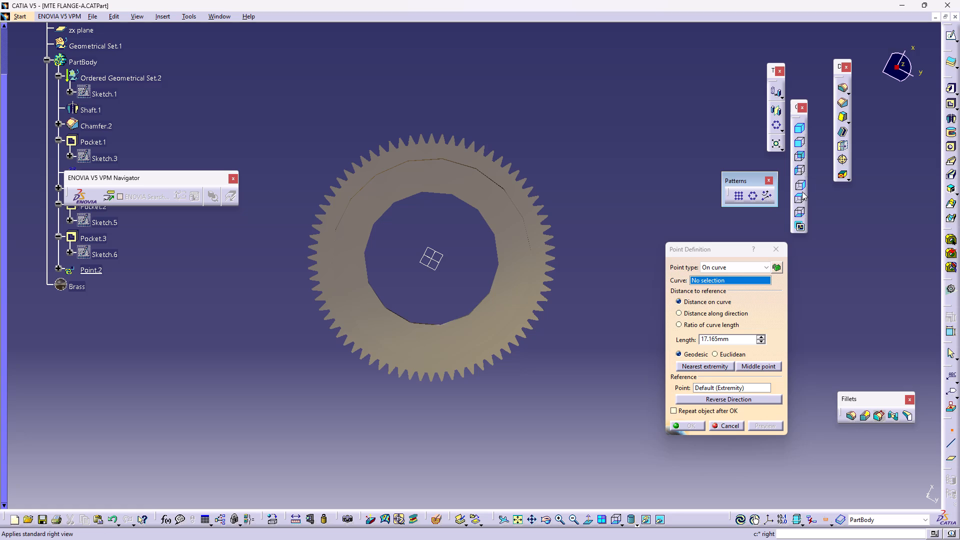
pyautogui.click(800, 199)
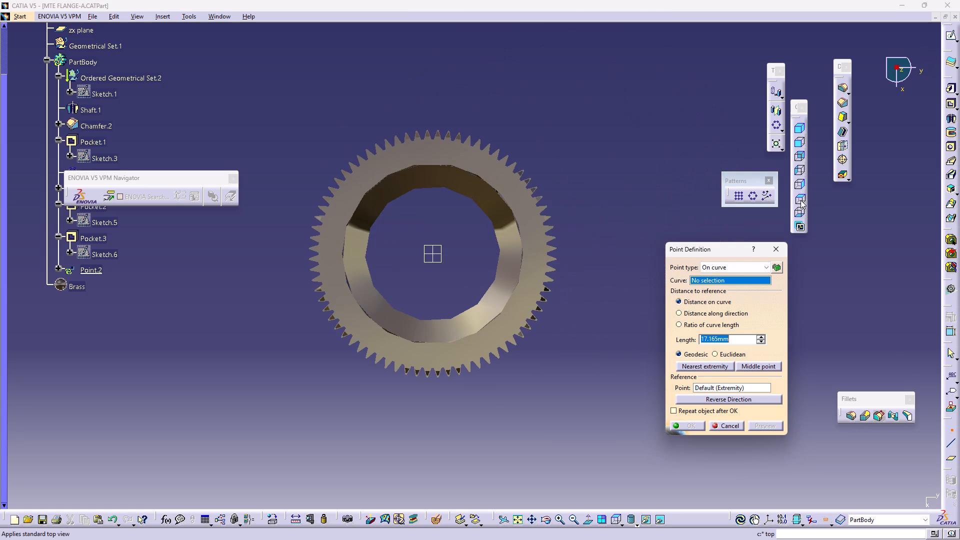
pyautogui.click(799, 207)
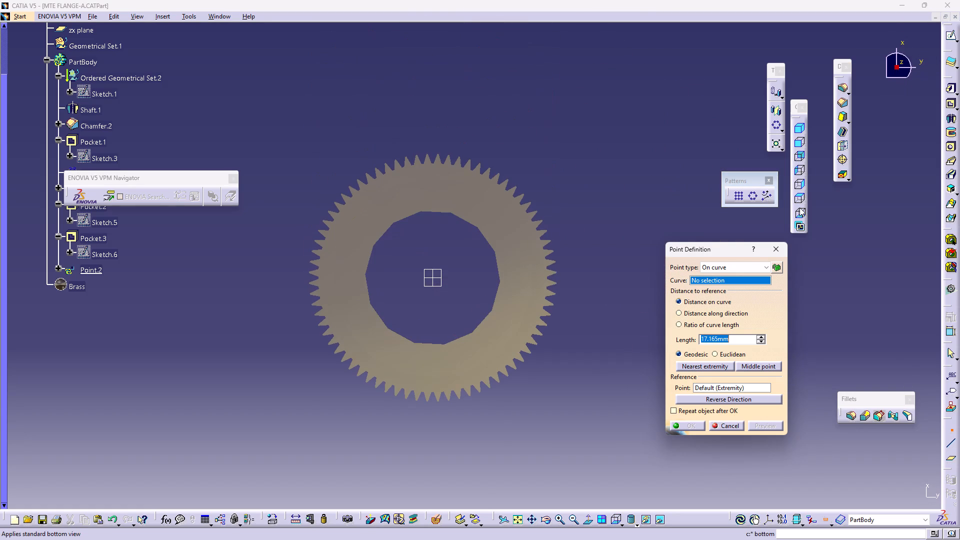
pyautogui.moveTo(649, 258); pyautogui.dragTo(662, 160, button='middle')
pyautogui.rightClick(649, 258)
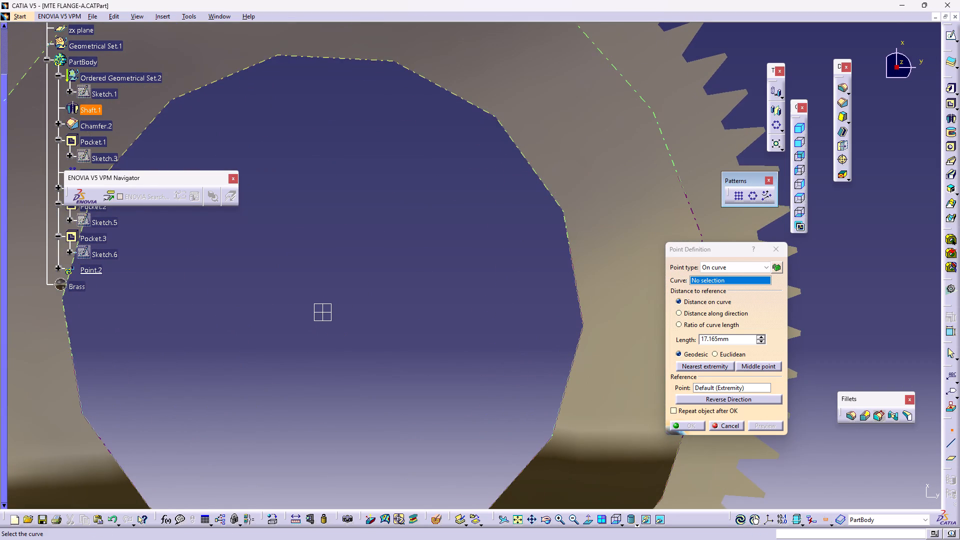
pyautogui.moveTo(694, 229); pyautogui.dragTo(557, 164, button='middle')
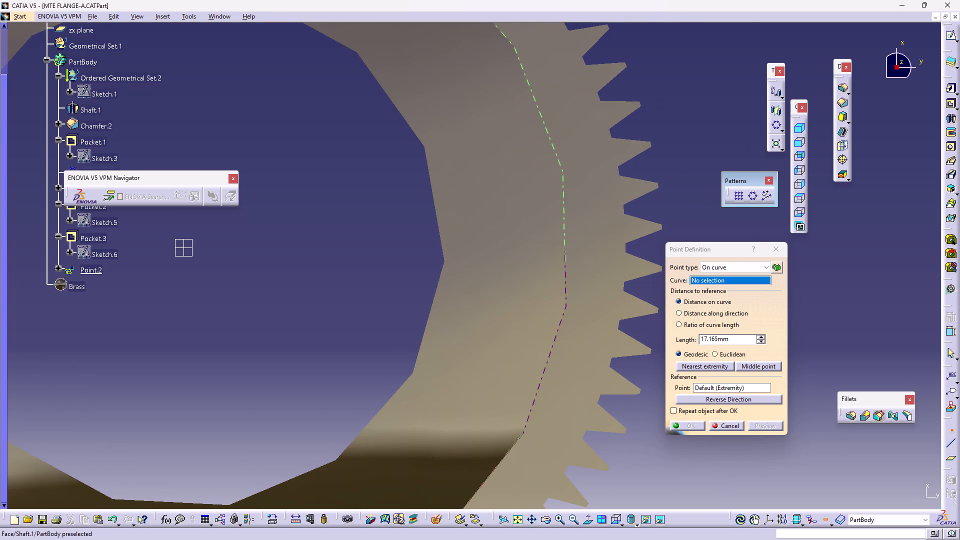
pyautogui.click(564, 241)
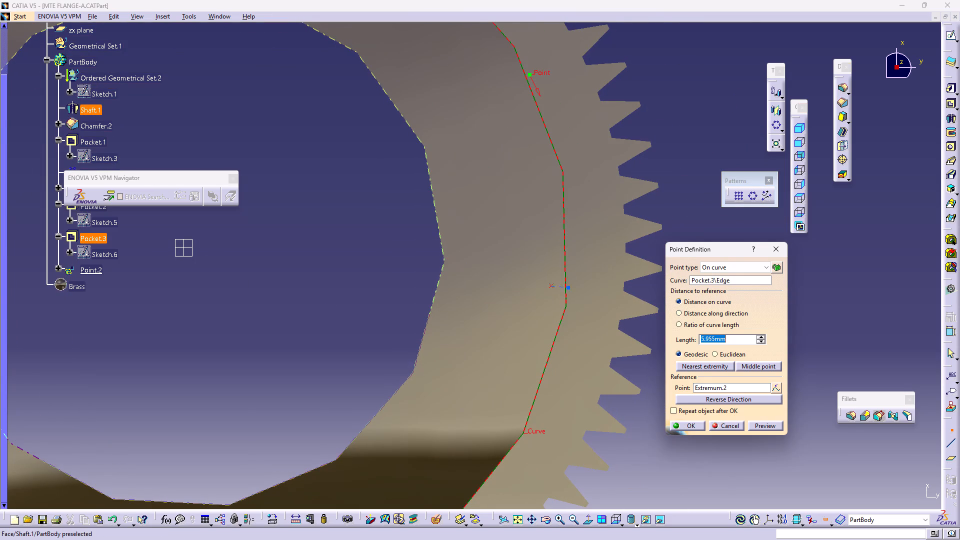
pyautogui.click(561, 231)
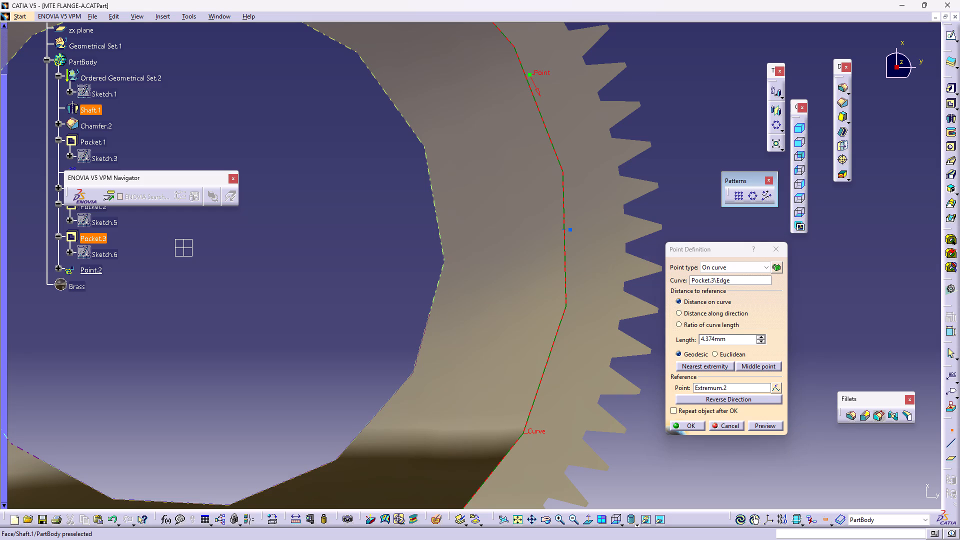
pyautogui.click(688, 426)
# Examine the new point's position on the plain end's outer rim from below and from the side.
pyautogui.moveTo(683, 324); pyautogui.dragTo(683, 393, button='middle')
pyautogui.rightClick(682, 324)
pyautogui.moveTo(595, 199); pyautogui.dragTo(573, 262, button='right')
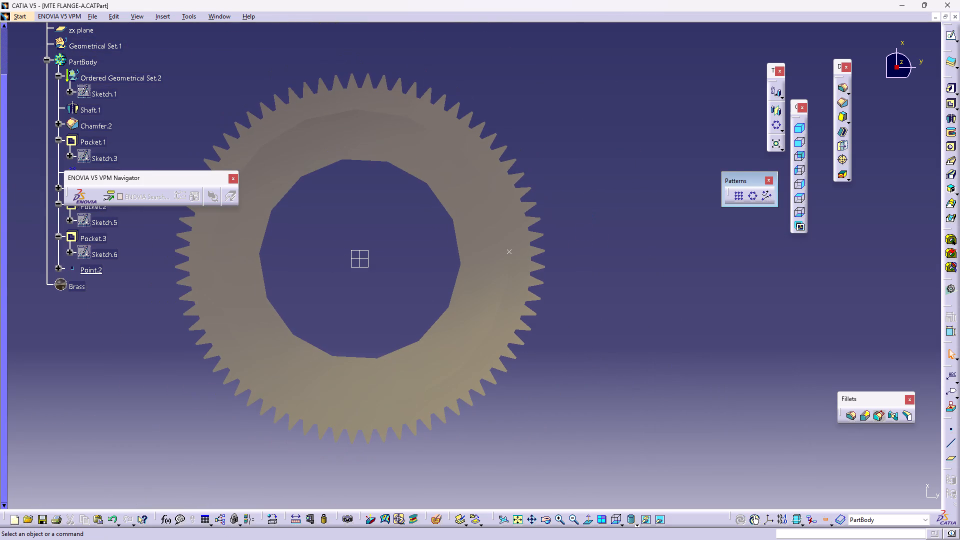
pyautogui.moveTo(573, 262); pyautogui.dragTo(519, 337, button='right')
pyautogui.moveTo(500, 157); pyautogui.dragTo(412, 410, button='middle')
pyautogui.moveTo(500, 157); pyautogui.dragTo(396, 432, button='right')
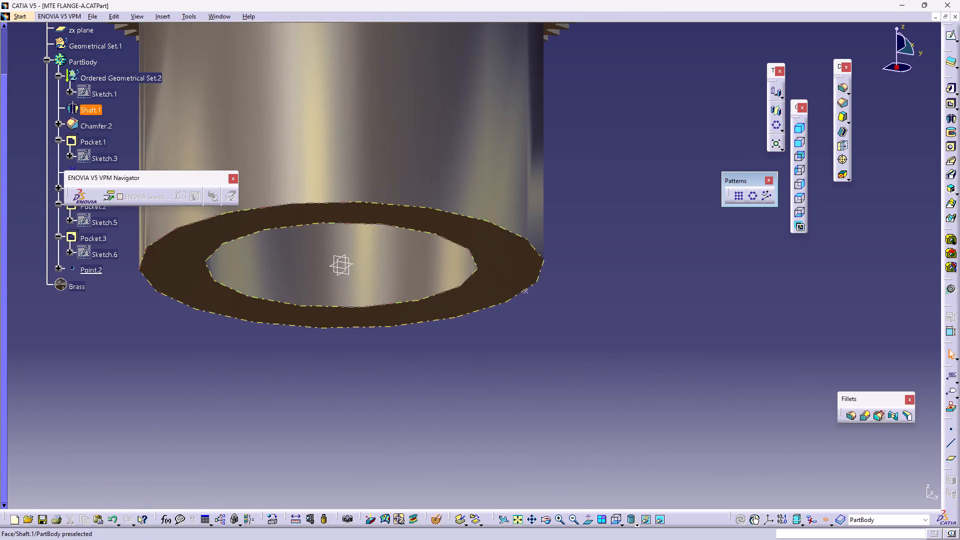
pyautogui.moveTo(581, 188); pyautogui.dragTo(350, 303, button='middle')
pyautogui.moveTo(581, 188); pyautogui.dragTo(342, 303, button='right')
pyautogui.moveTo(487, 264); pyautogui.dragTo(501, 156, button='middle')
pyautogui.rightClick(487, 264)
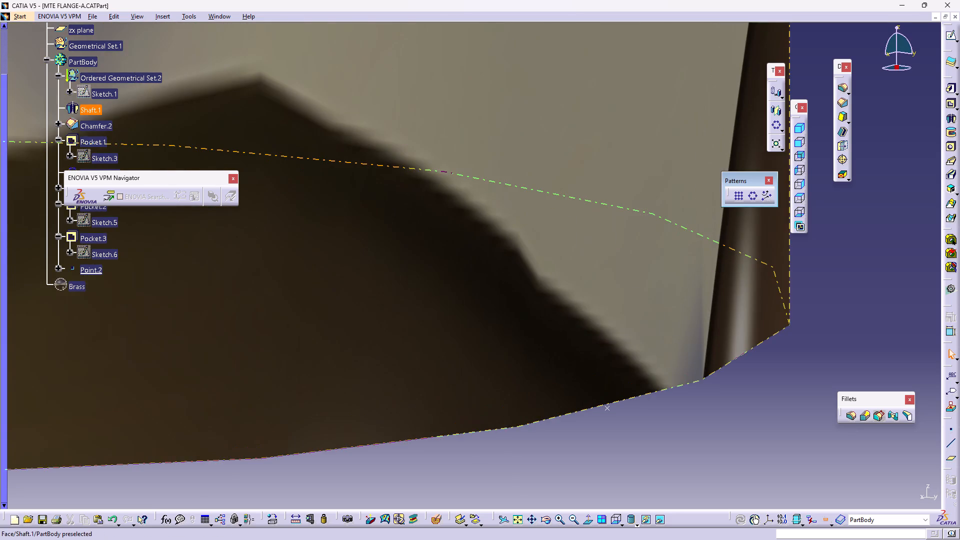
pyautogui.moveTo(520, 217); pyautogui.dragTo(483, 54, button='middle')
pyautogui.moveTo(516, 140); pyautogui.dragTo(574, 199, button='middle')
pyautogui.rightClick(560, 90)
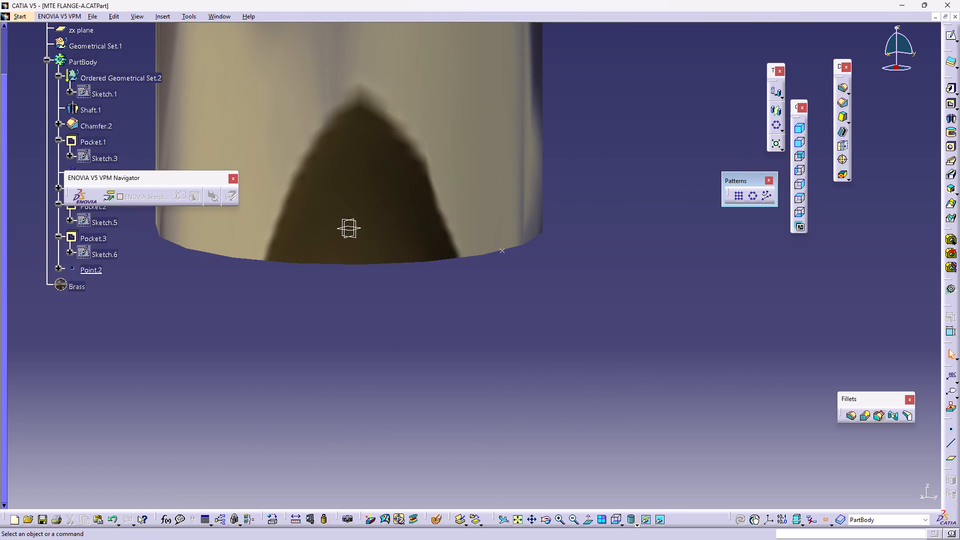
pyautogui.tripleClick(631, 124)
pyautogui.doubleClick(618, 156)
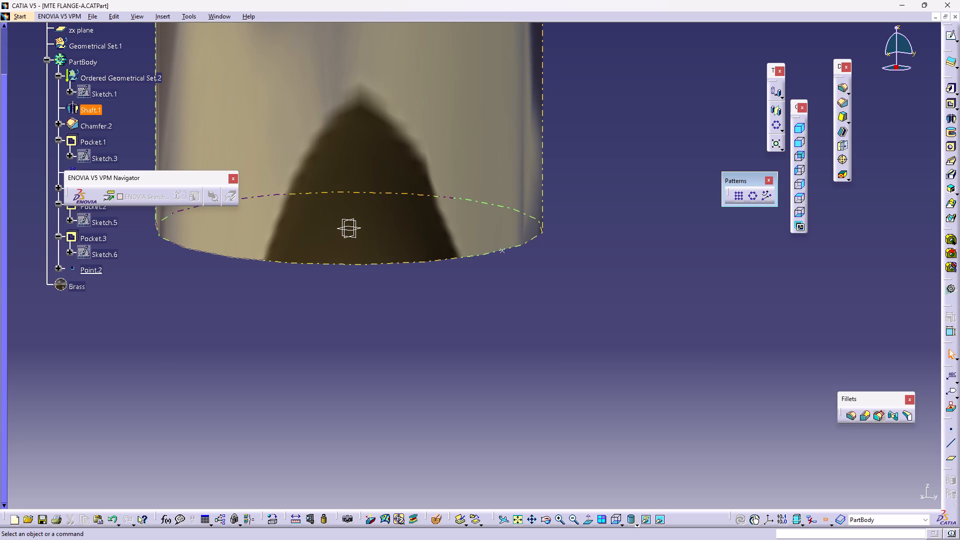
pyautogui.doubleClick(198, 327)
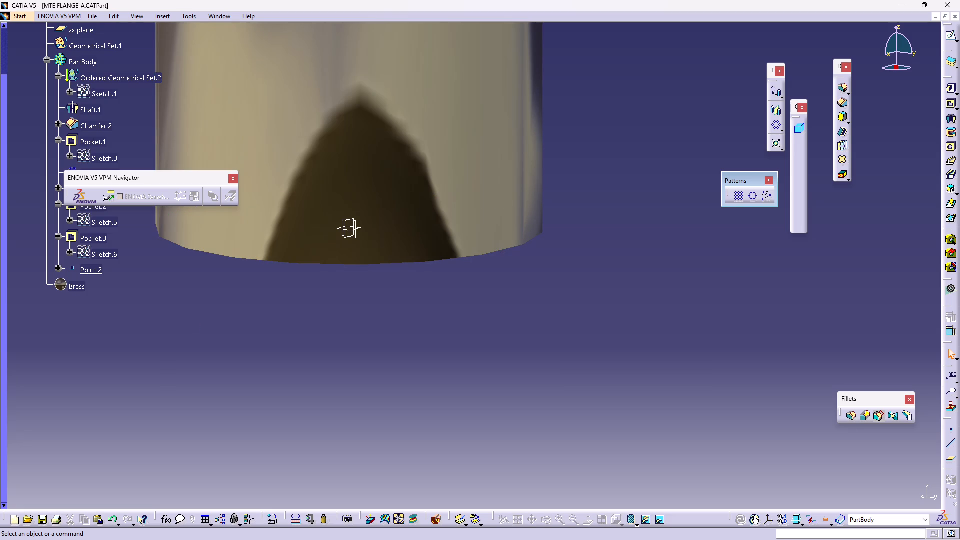
# Close the floating ENOVIA V5 VPM Navigator that covers part of the specification tree.
pyautogui.click(231, 178)
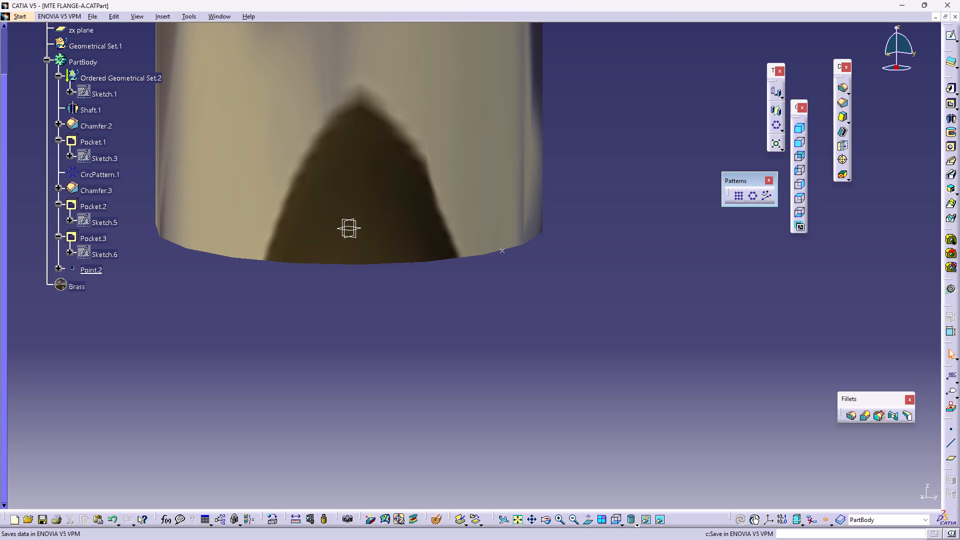
# Bring up the available workbenches to switch the part to another one.
pyautogui.click(20, 15)
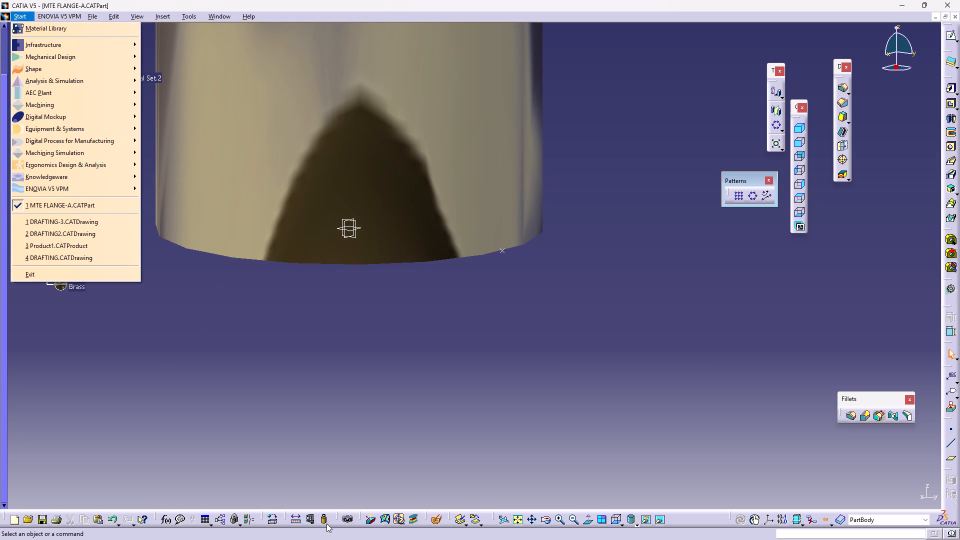
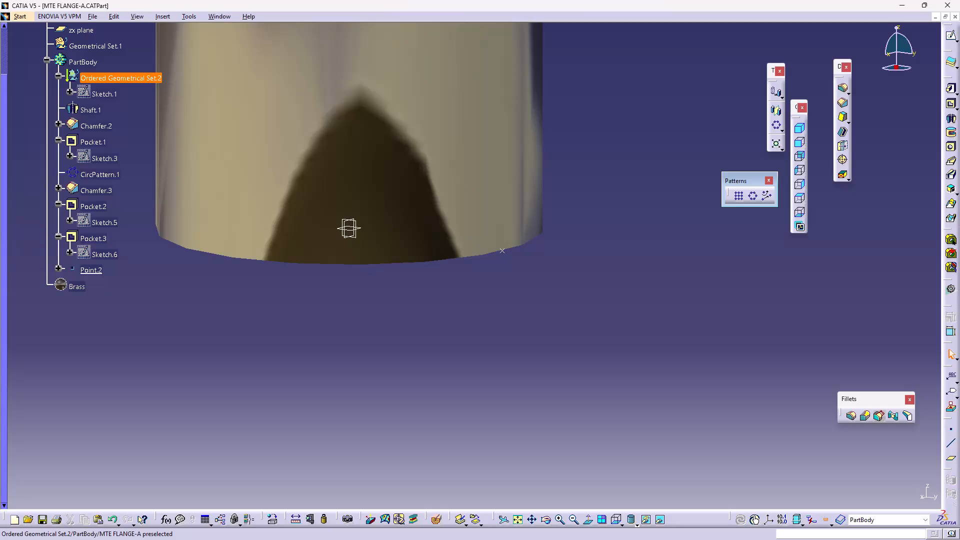
# Switch the flange part to the Wireframe and Surface Design workbench.
pyautogui.moveTo(212, 192); pyautogui.dragTo(308, 274, button='middle')
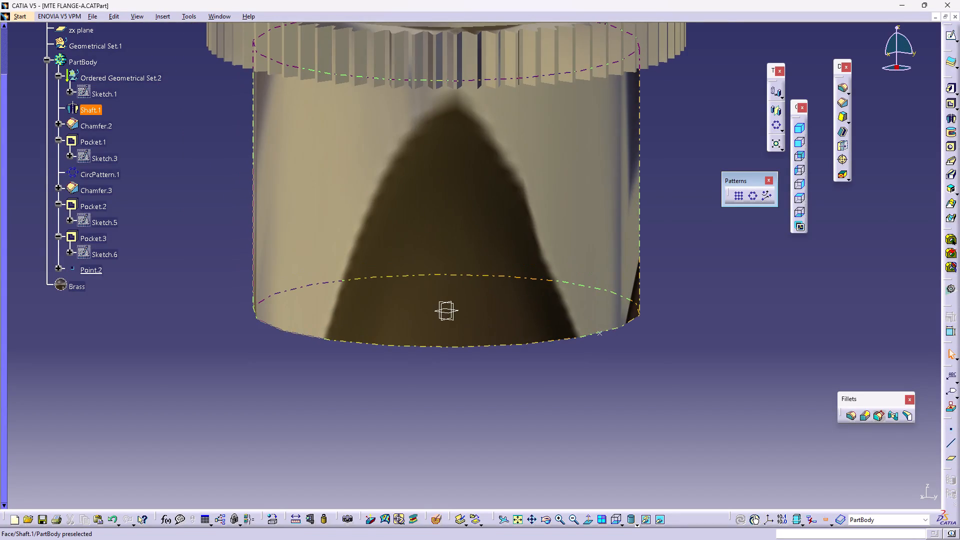
pyautogui.moveTo(312, 269); pyautogui.dragTo(344, 334, button='middle')
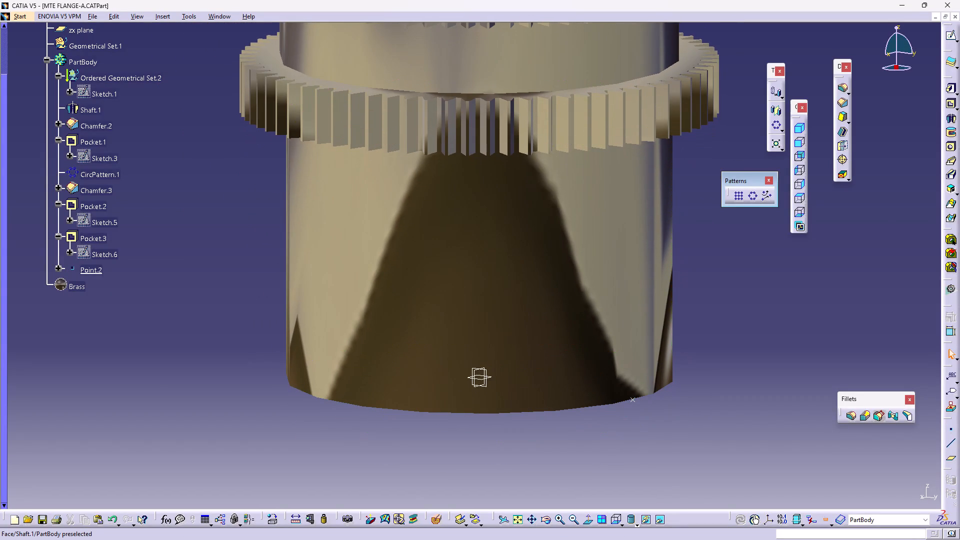
pyautogui.scroll(3, 135, 162)
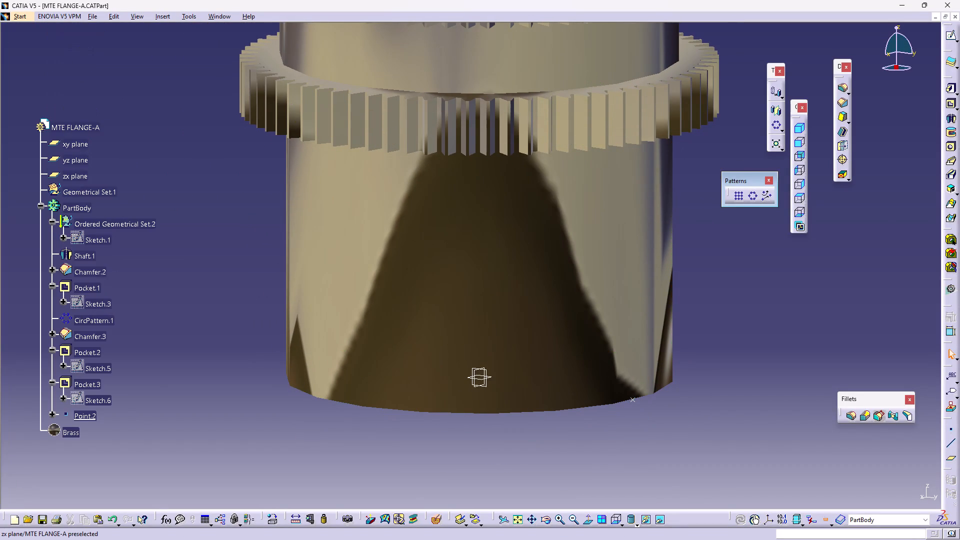
pyautogui.moveTo(39, 184); pyautogui.dragTo(36, 128)
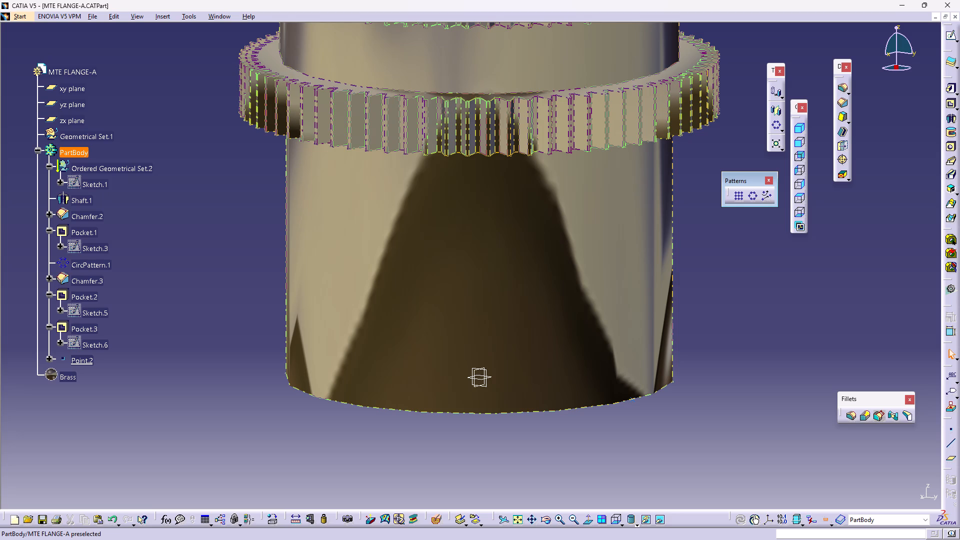
pyautogui.click(27, 15)
pyautogui.click(56, 57)
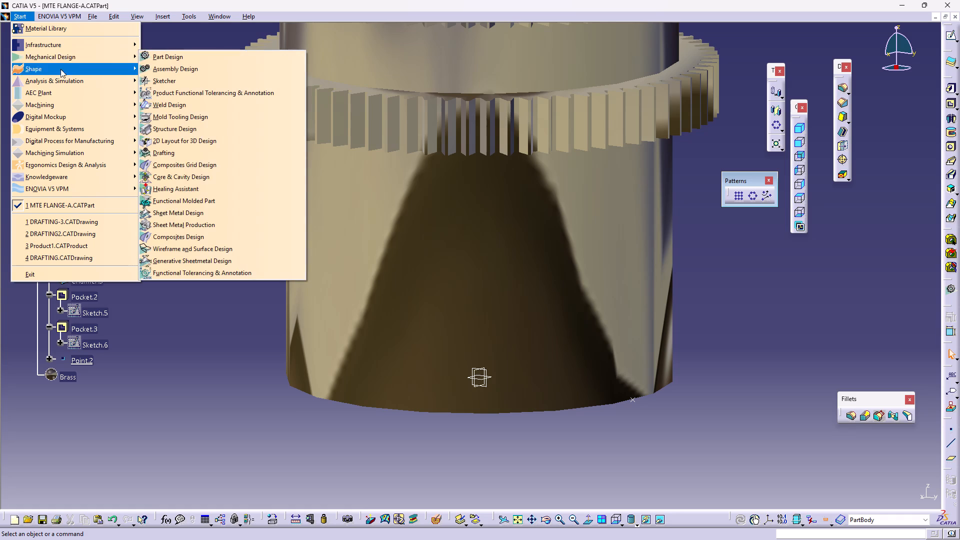
pyautogui.click(174, 212)
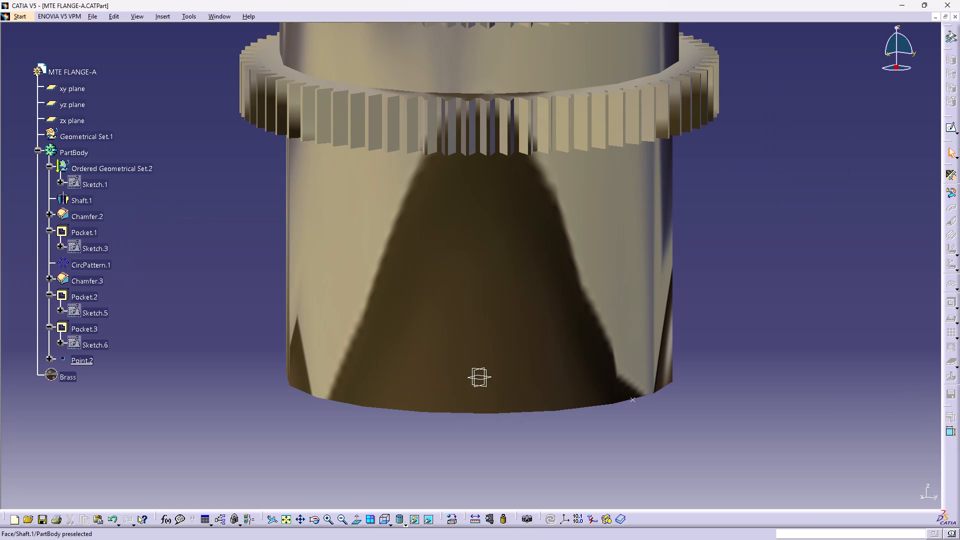
pyautogui.click(15, 17)
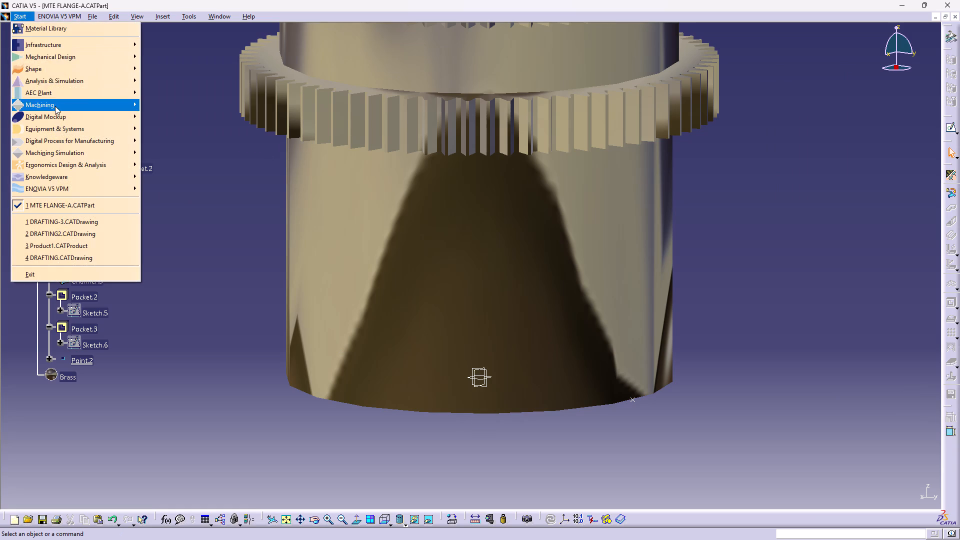
pyautogui.click(62, 58)
pyautogui.click(199, 250)
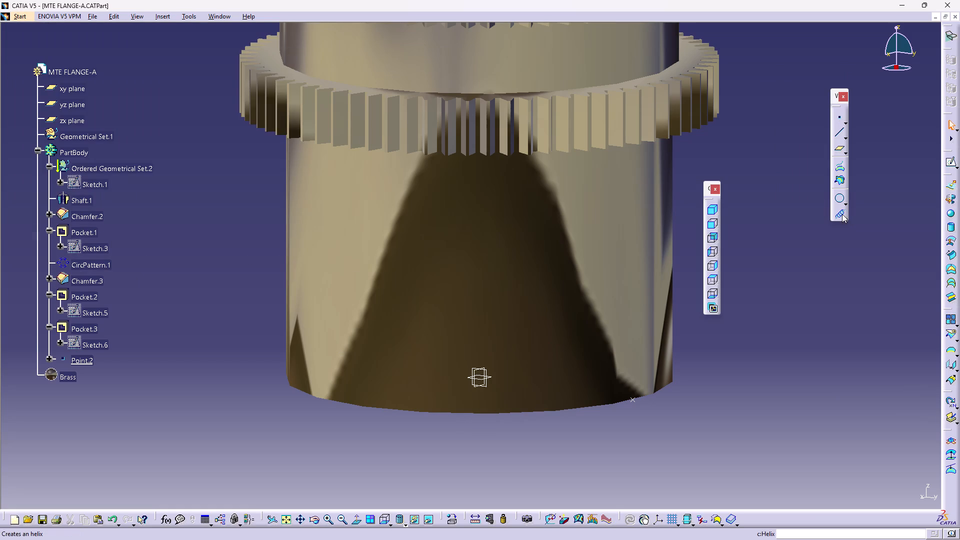
# Start a new helix curve and assign the X axis as its axis.
pyautogui.click(841, 214)
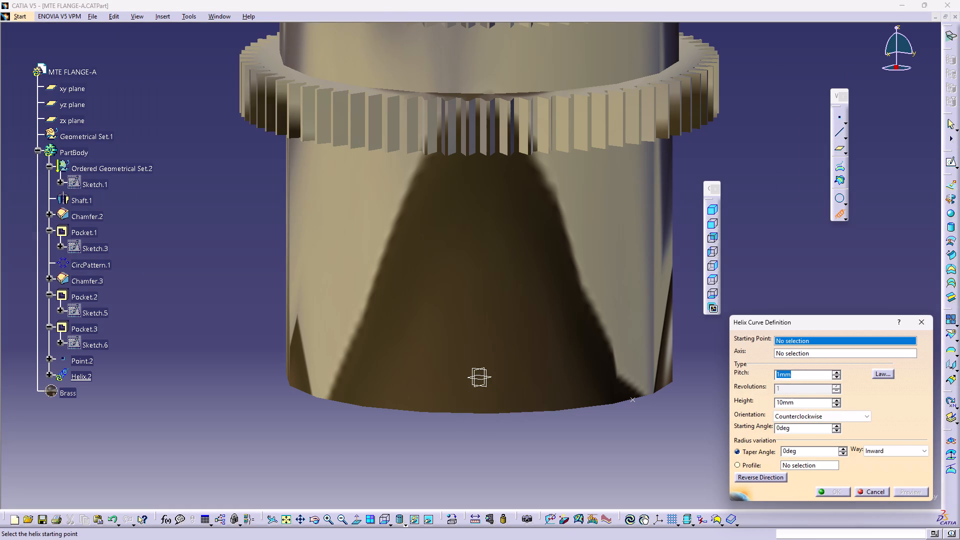
pyautogui.click(799, 340)
pyautogui.click(801, 351)
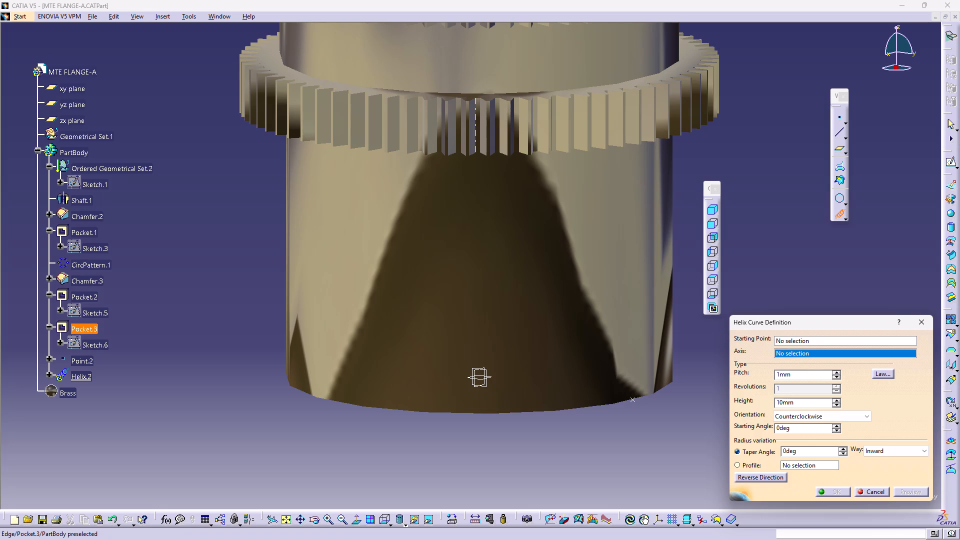
pyautogui.rightClick(786, 352)
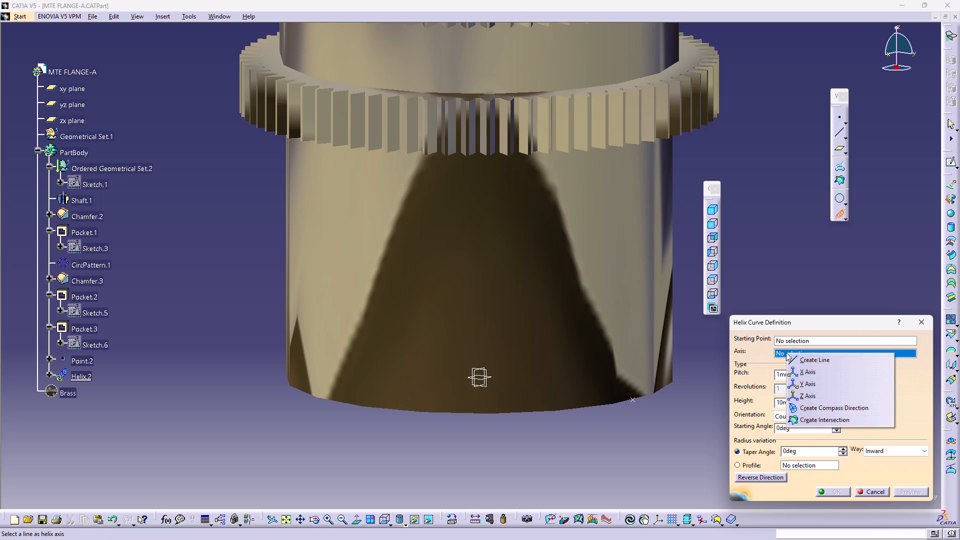
pyautogui.click(796, 371)
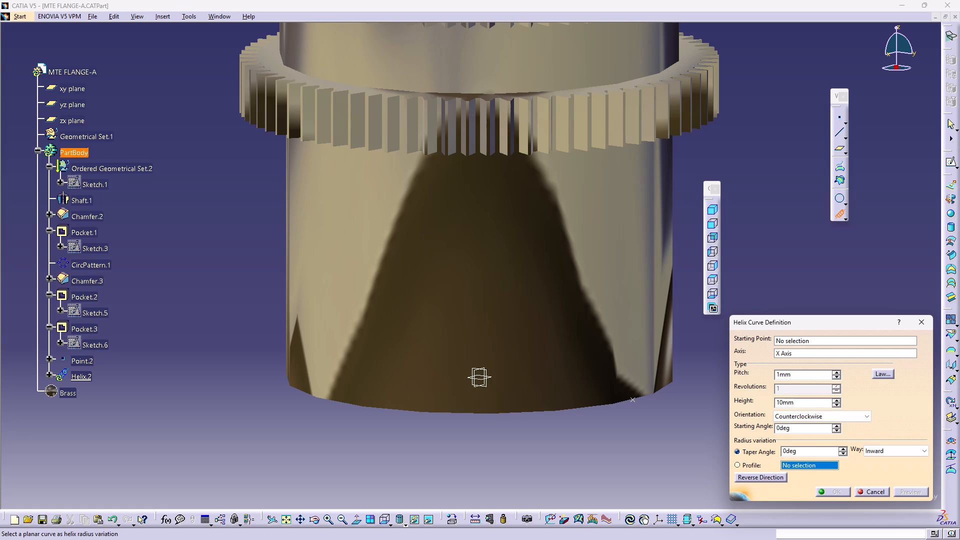
# Set the direction of the helix's taper to Outward.
pyautogui.moveTo(614, 359); pyautogui.dragTo(594, 232, button='middle')
pyautogui.moveTo(612, 350); pyautogui.dragTo(594, 232, button='right')
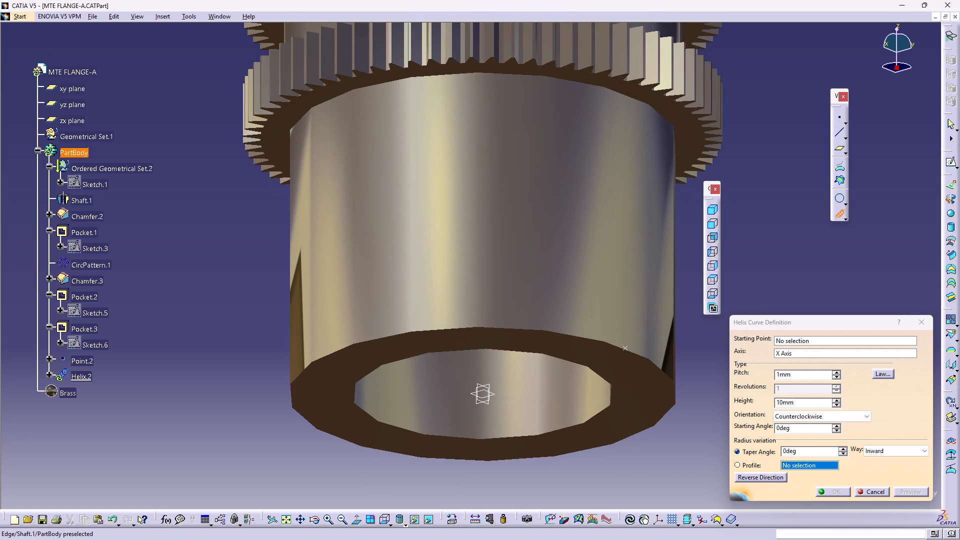
pyautogui.moveTo(581, 277); pyautogui.dragTo(574, 391, button='middle')
pyautogui.moveTo(553, 233); pyautogui.dragTo(574, 391, button='right')
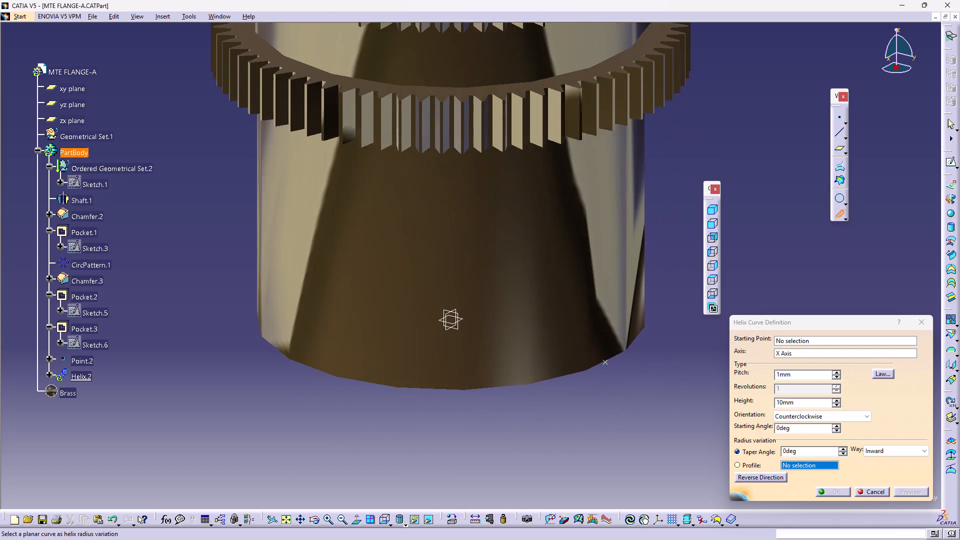
pyautogui.moveTo(574, 391); pyautogui.dragTo(575, 397, button='right')
pyautogui.moveTo(574, 391); pyautogui.dragTo(574, 398, button='middle')
pyautogui.moveTo(611, 396); pyautogui.dragTo(592, 347, button='middle')
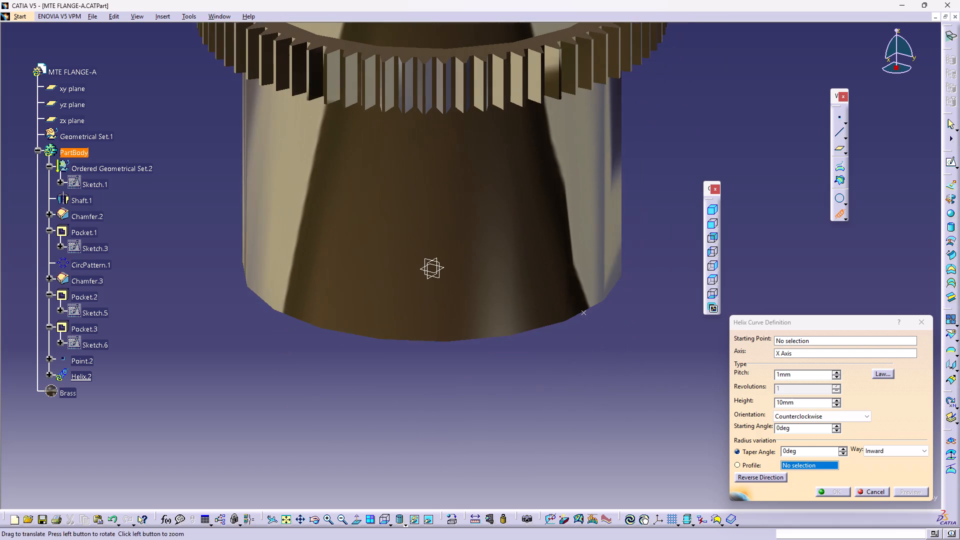
pyautogui.moveTo(592, 347); pyautogui.dragTo(590, 342, button='middle')
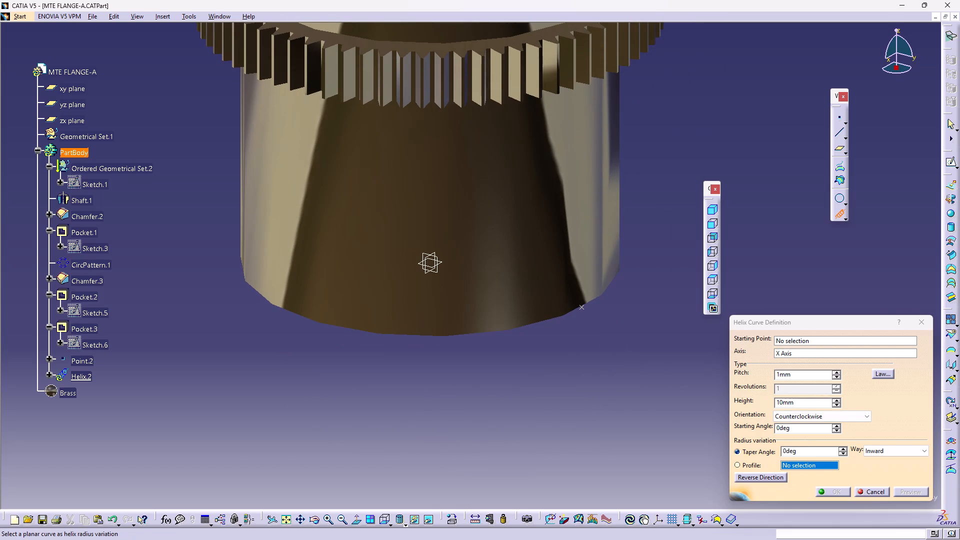
pyautogui.click(492, 204)
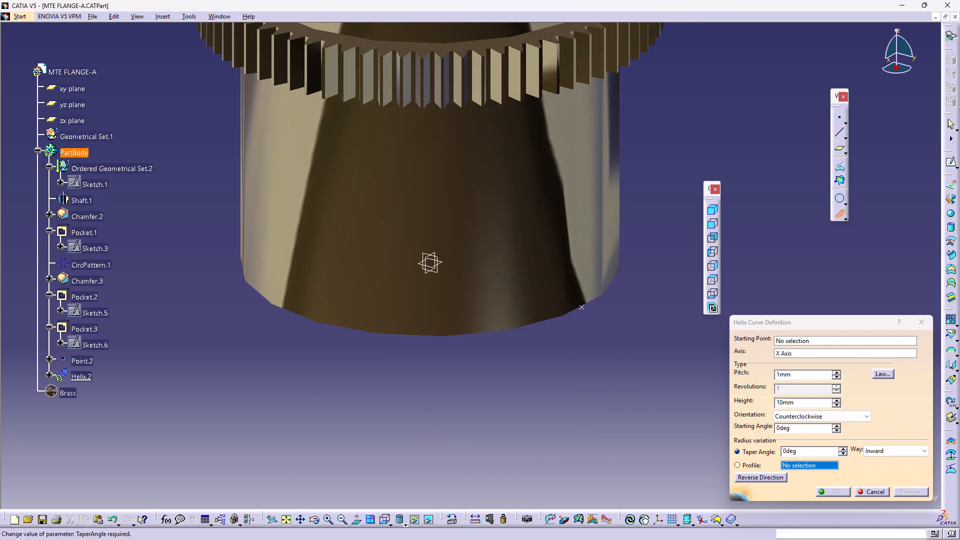
pyautogui.click(879, 448)
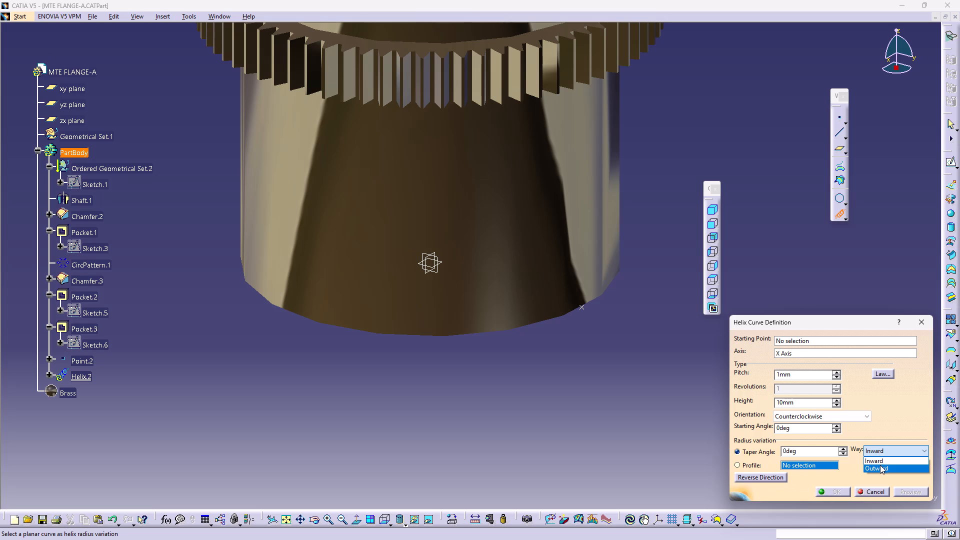
pyautogui.click(879, 466)
pyautogui.click(557, 245)
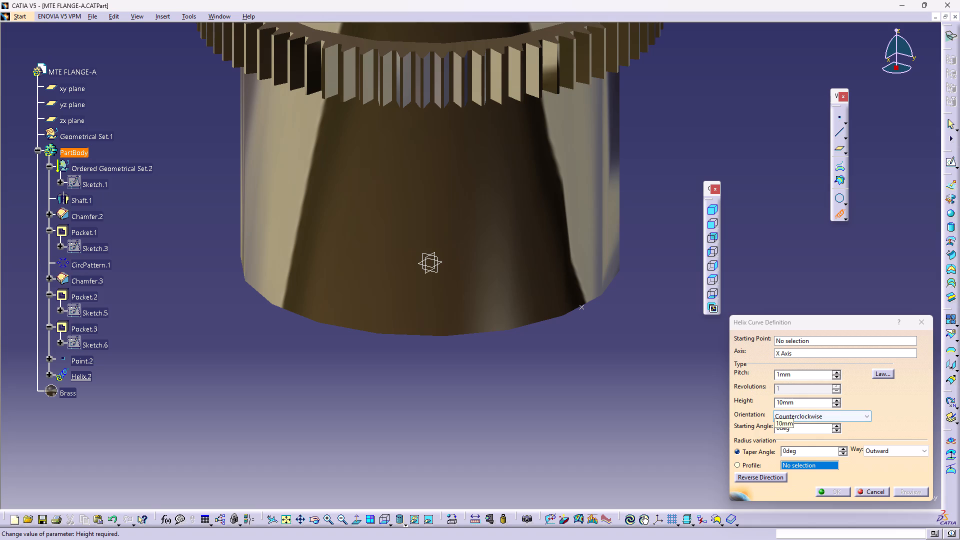
# Control the helix's radius variation by a profile, using the outer circular edge of the flange's plain end.
pyautogui.click(804, 372)
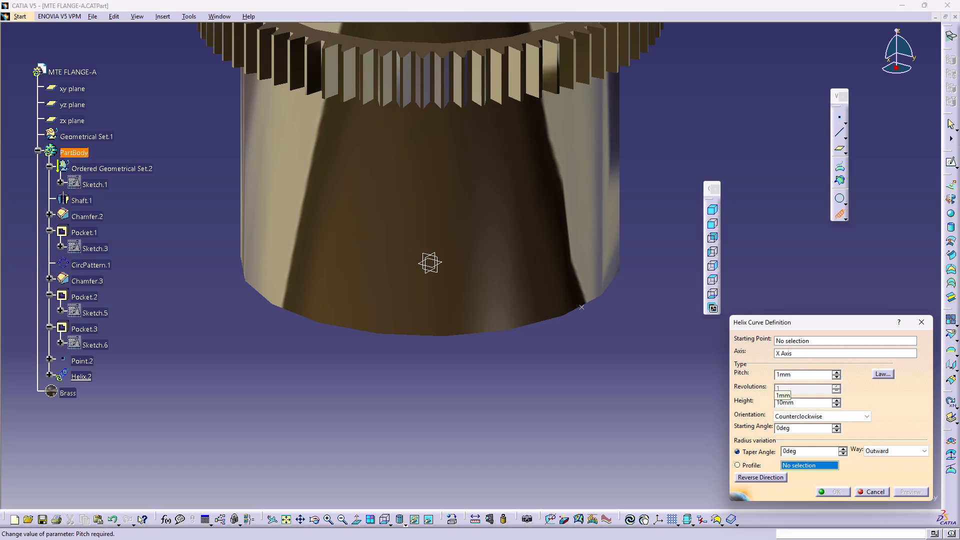
pyautogui.click(813, 466)
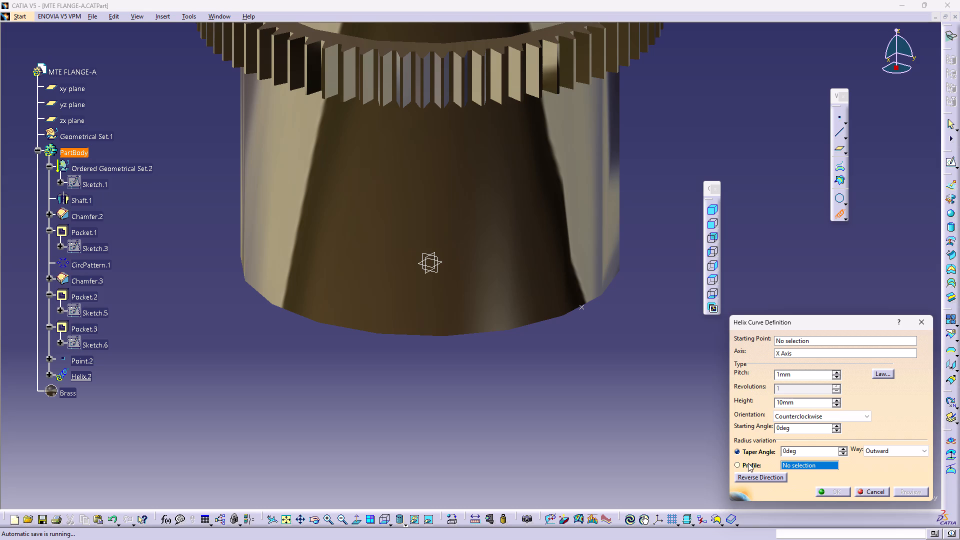
pyautogui.click(748, 463)
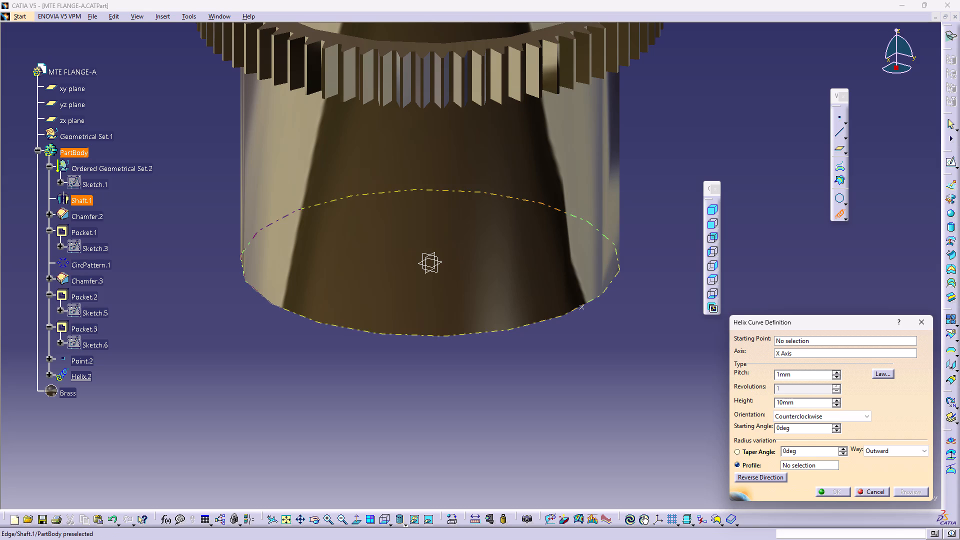
pyautogui.click(552, 317)
pyautogui.moveTo(519, 370); pyautogui.dragTo(491, 204, button='middle')
pyautogui.moveTo(519, 370); pyautogui.dragTo(491, 204, button='right')
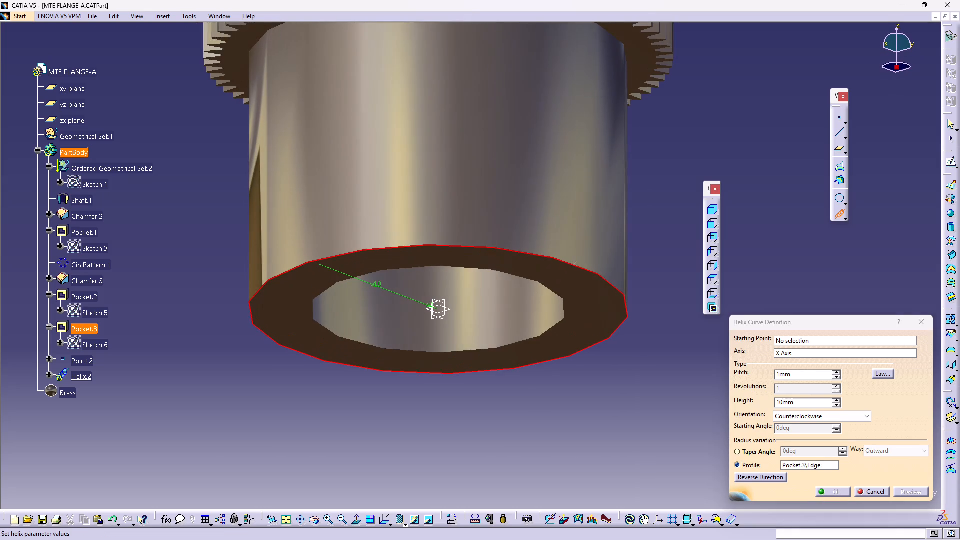
pyautogui.moveTo(491, 204); pyautogui.dragTo(491, 204, button='right')
pyautogui.moveTo(491, 204); pyautogui.dragTo(491, 204, button='middle')
pyautogui.moveTo(491, 204); pyautogui.dragTo(443, 278, button='middle')
pyautogui.moveTo(491, 204); pyautogui.dragTo(443, 278, button='right')
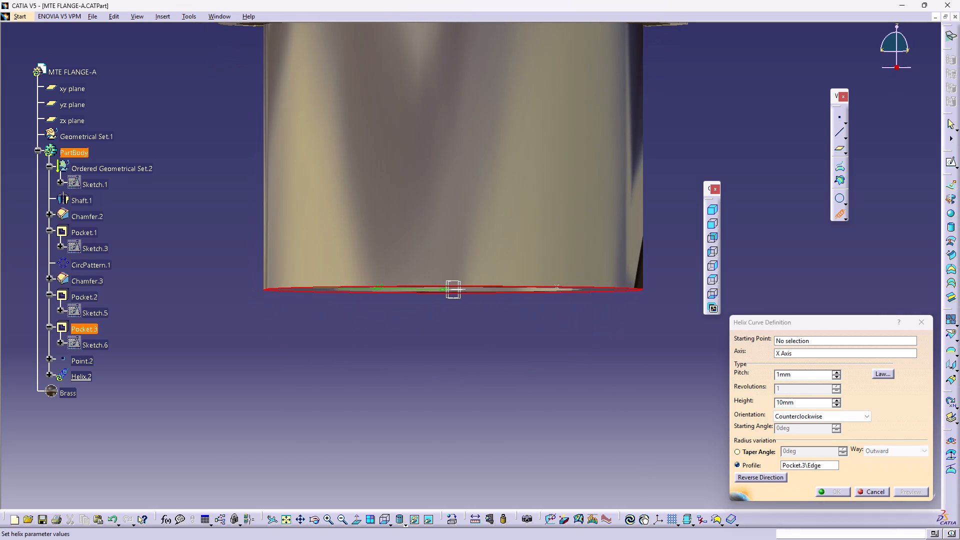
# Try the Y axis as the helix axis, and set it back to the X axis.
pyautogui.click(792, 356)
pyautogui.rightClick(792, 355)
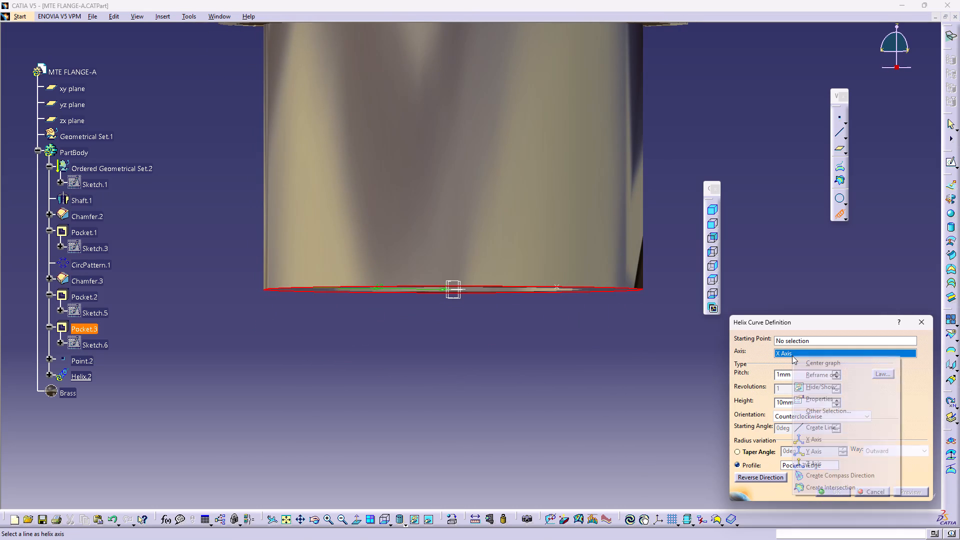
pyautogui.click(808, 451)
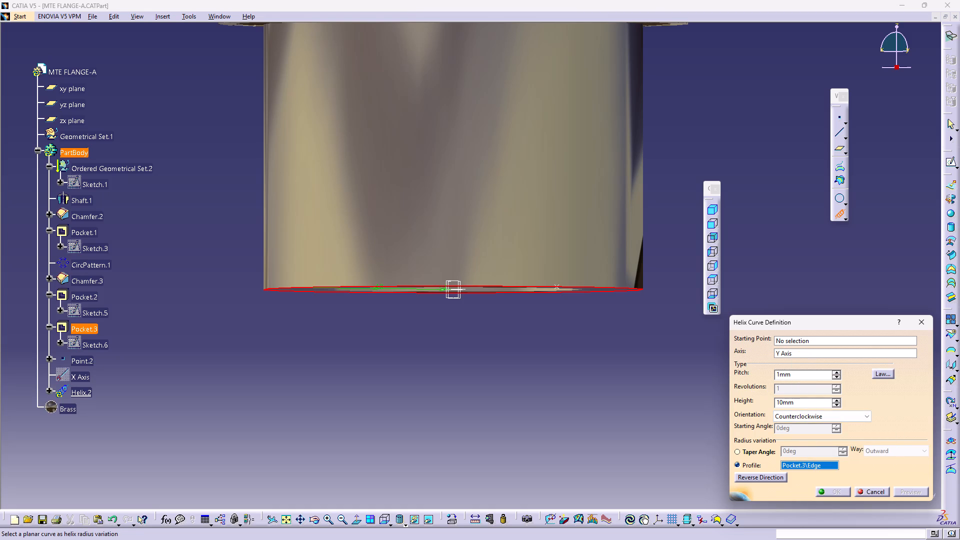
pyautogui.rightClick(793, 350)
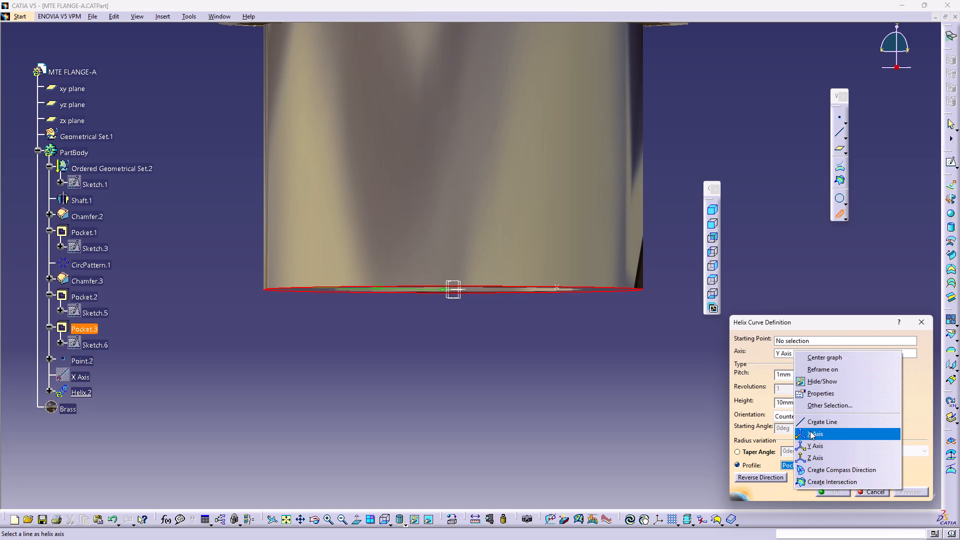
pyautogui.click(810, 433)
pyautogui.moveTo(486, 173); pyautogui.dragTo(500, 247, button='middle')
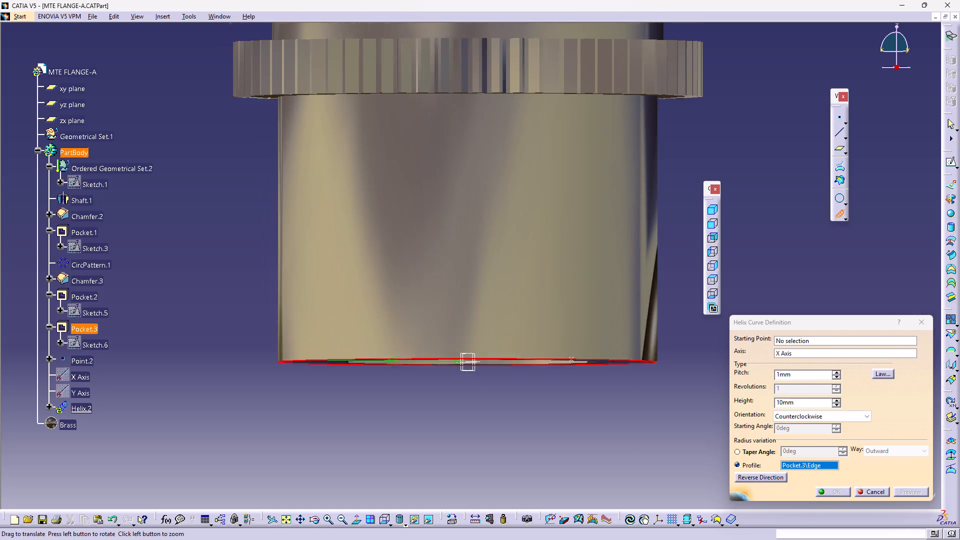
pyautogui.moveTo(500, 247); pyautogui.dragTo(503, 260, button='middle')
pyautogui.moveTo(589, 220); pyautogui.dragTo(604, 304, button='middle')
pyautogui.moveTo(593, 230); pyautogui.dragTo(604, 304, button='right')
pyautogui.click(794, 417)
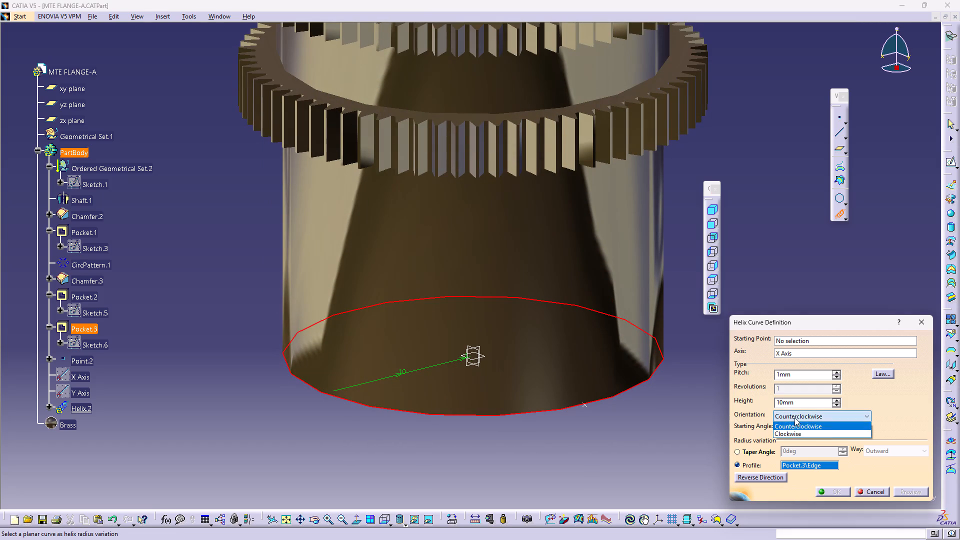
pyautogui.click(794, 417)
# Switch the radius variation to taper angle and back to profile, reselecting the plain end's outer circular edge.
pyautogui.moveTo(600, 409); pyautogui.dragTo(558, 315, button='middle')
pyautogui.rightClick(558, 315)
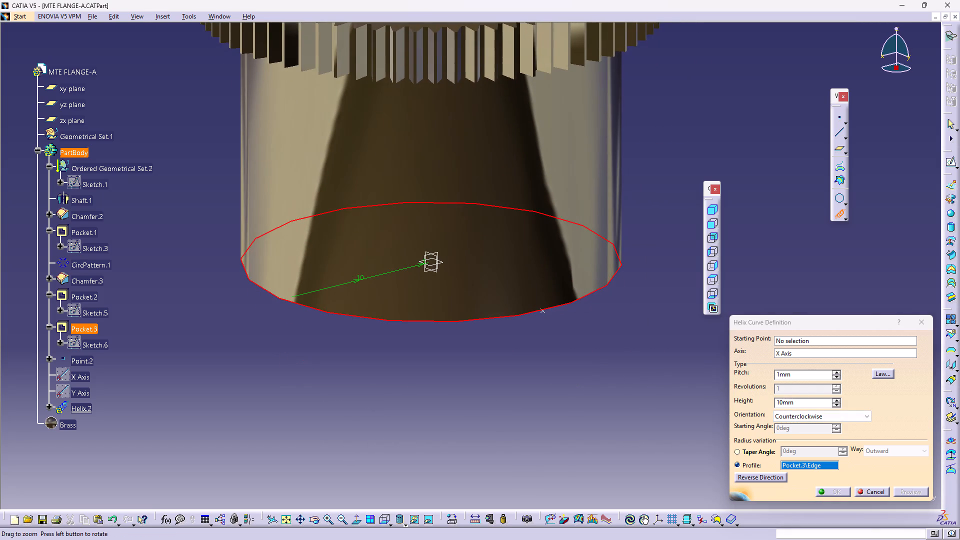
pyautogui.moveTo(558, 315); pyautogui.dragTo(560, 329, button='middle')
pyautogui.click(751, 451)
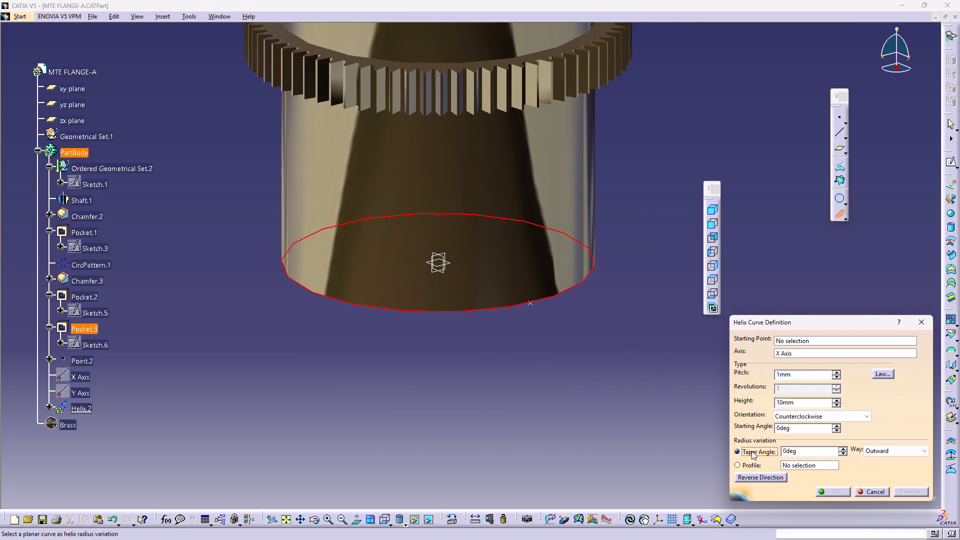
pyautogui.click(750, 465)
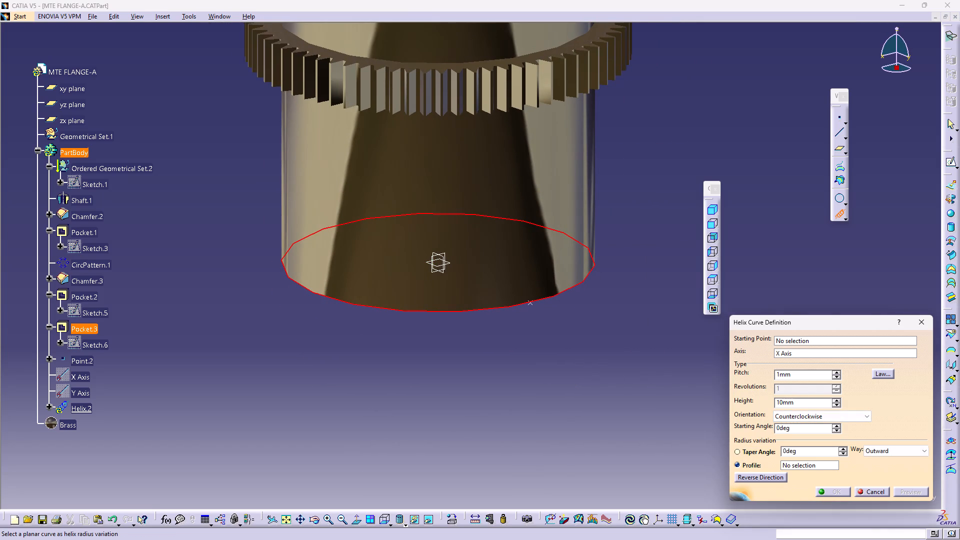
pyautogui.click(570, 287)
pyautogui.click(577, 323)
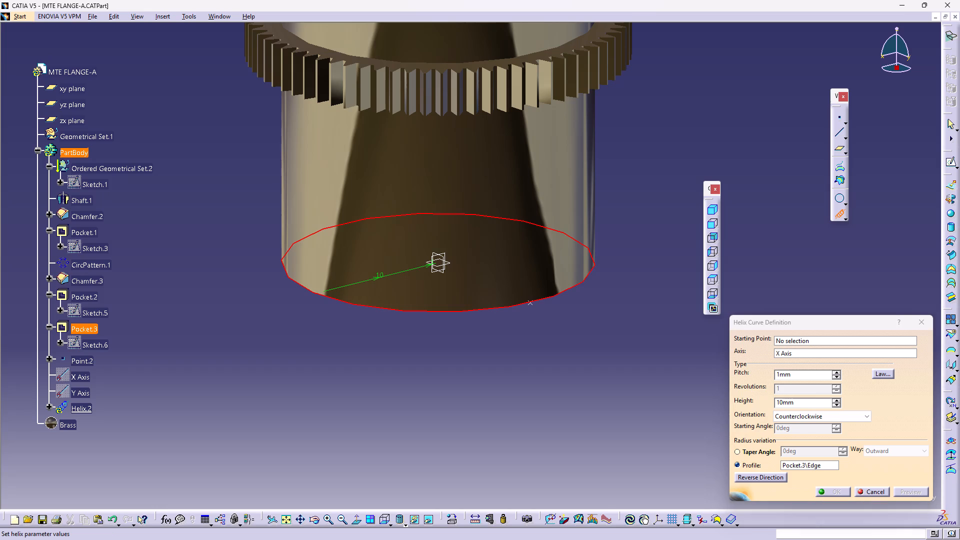
# Examine the law definition of the helix pitch.
pyautogui.click(890, 374)
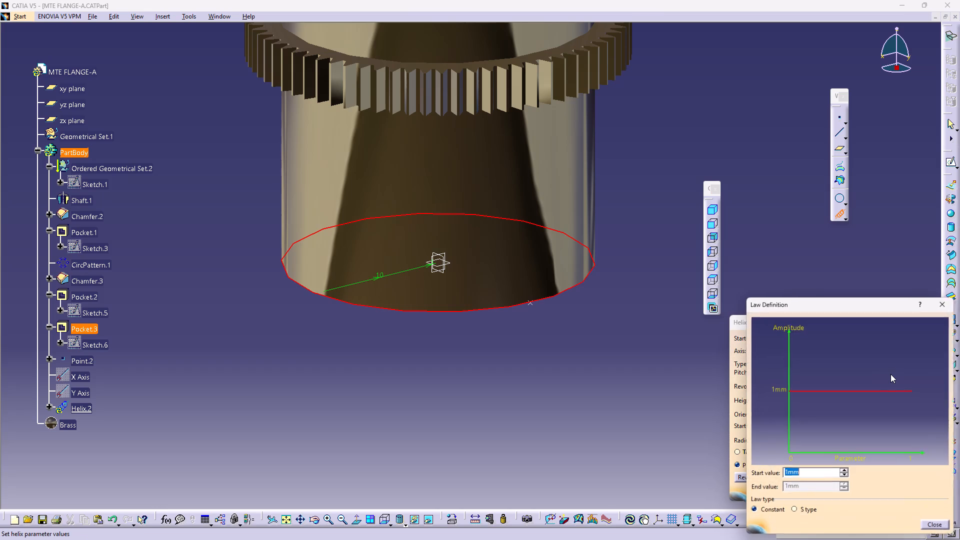
pyautogui.moveTo(841, 435); pyautogui.dragTo(821, 391, button='middle')
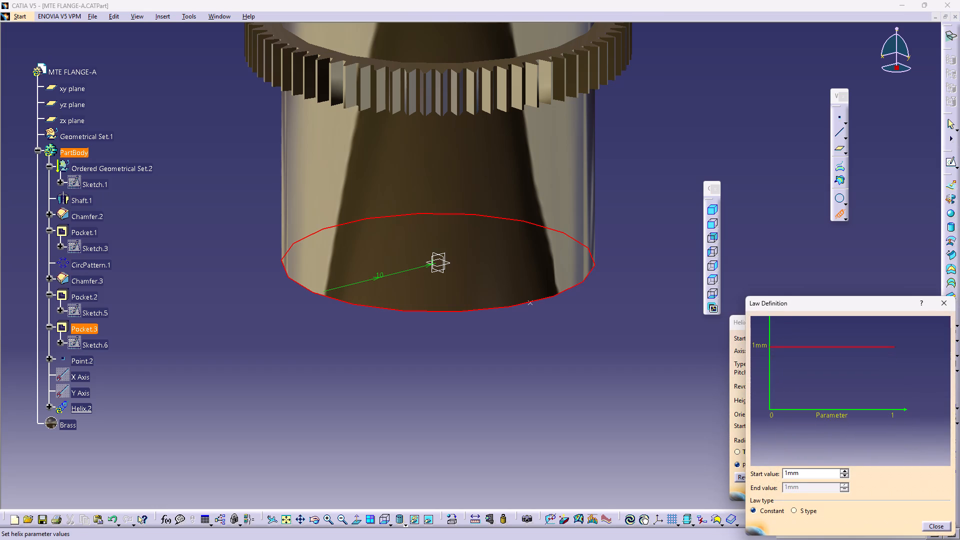
pyautogui.moveTo(799, 346); pyautogui.dragTo(812, 374)
pyautogui.click(947, 301)
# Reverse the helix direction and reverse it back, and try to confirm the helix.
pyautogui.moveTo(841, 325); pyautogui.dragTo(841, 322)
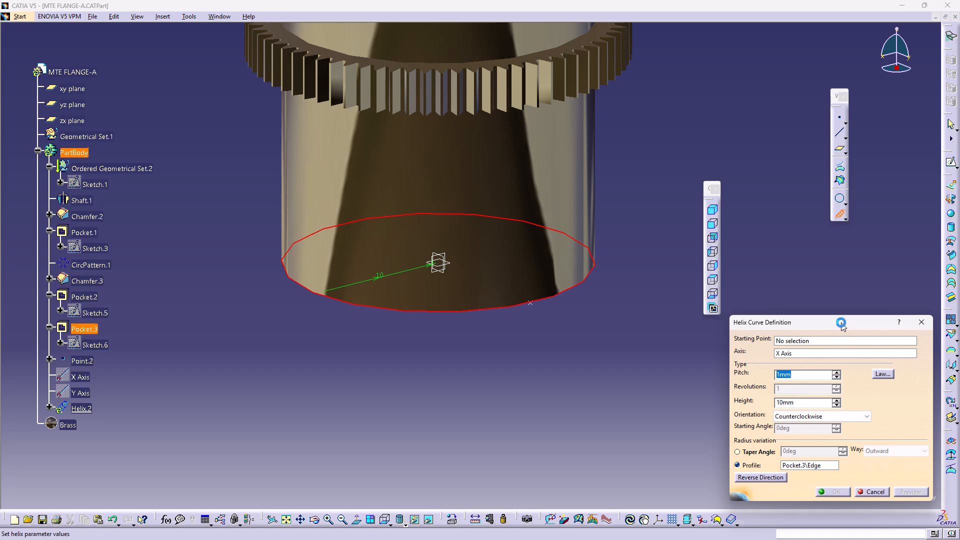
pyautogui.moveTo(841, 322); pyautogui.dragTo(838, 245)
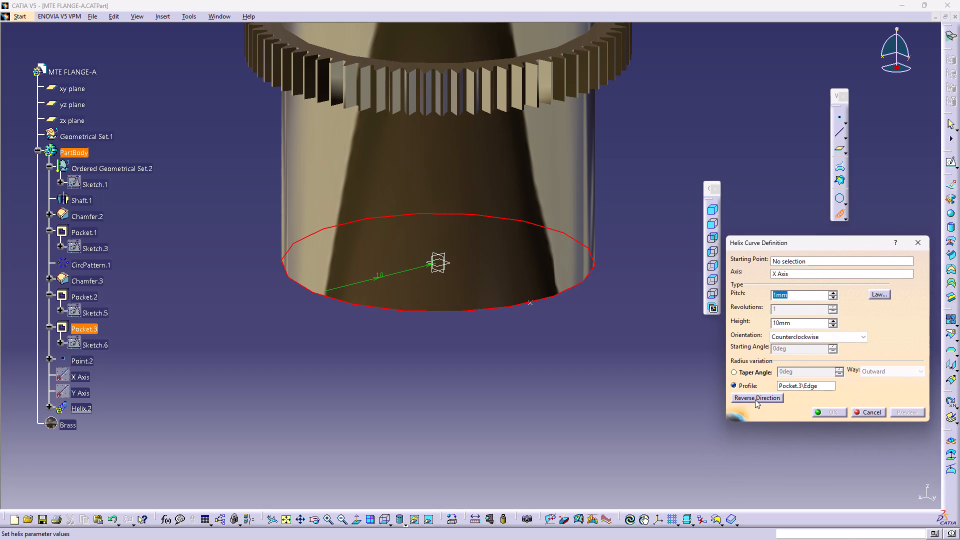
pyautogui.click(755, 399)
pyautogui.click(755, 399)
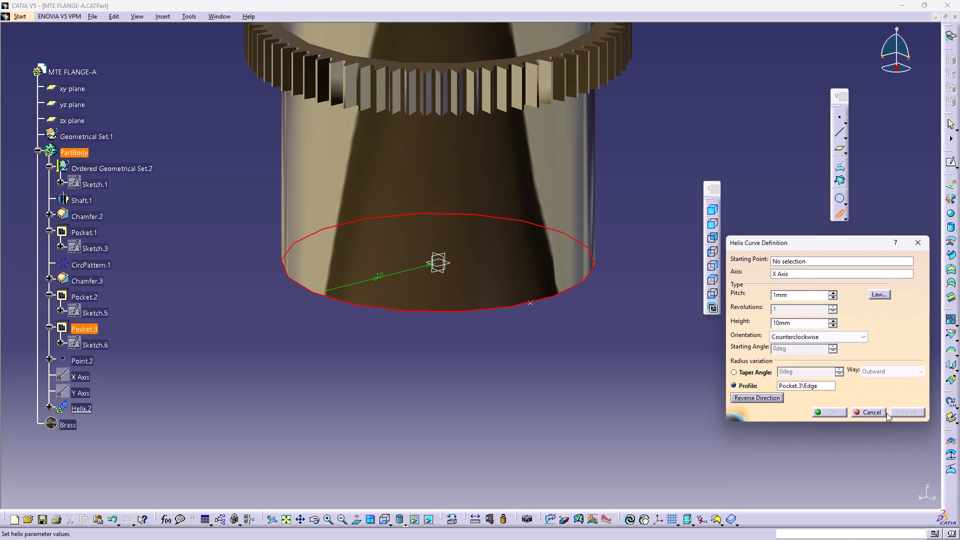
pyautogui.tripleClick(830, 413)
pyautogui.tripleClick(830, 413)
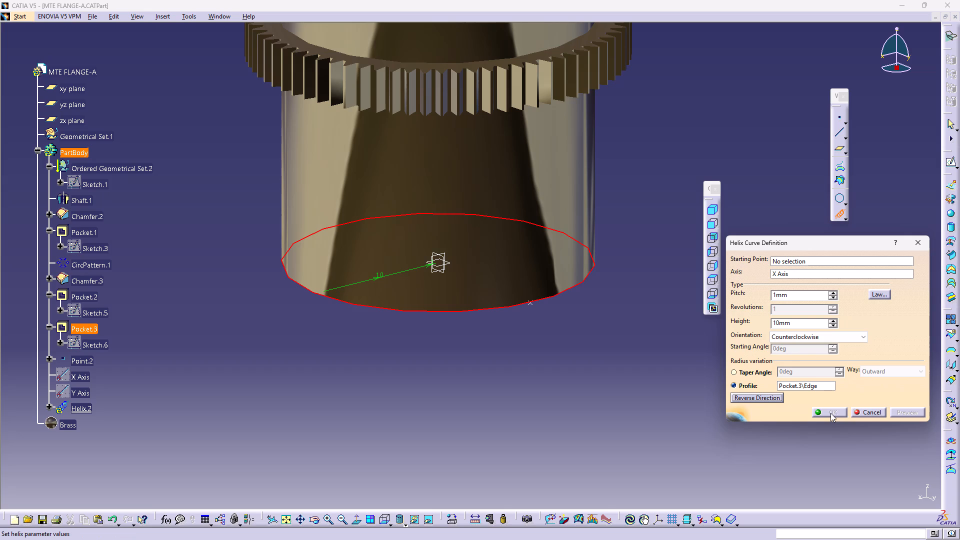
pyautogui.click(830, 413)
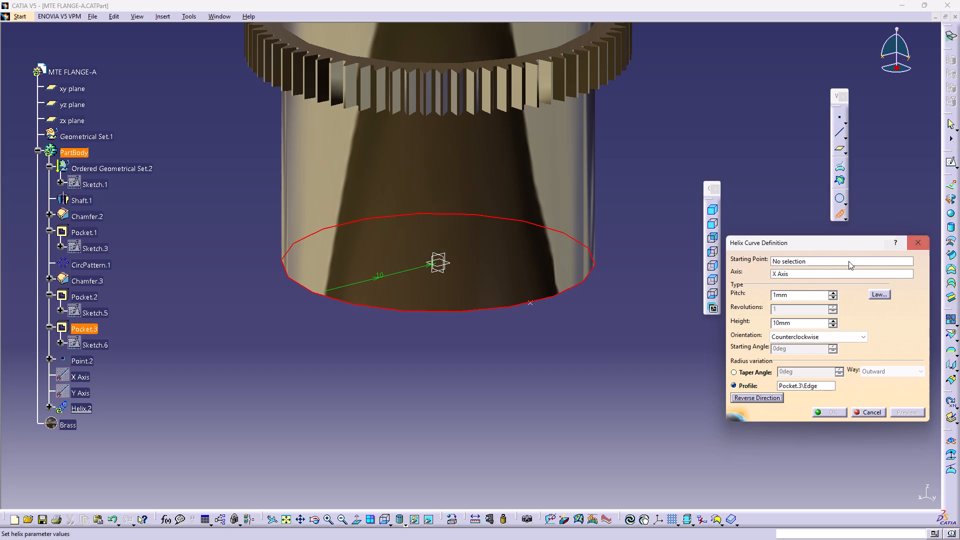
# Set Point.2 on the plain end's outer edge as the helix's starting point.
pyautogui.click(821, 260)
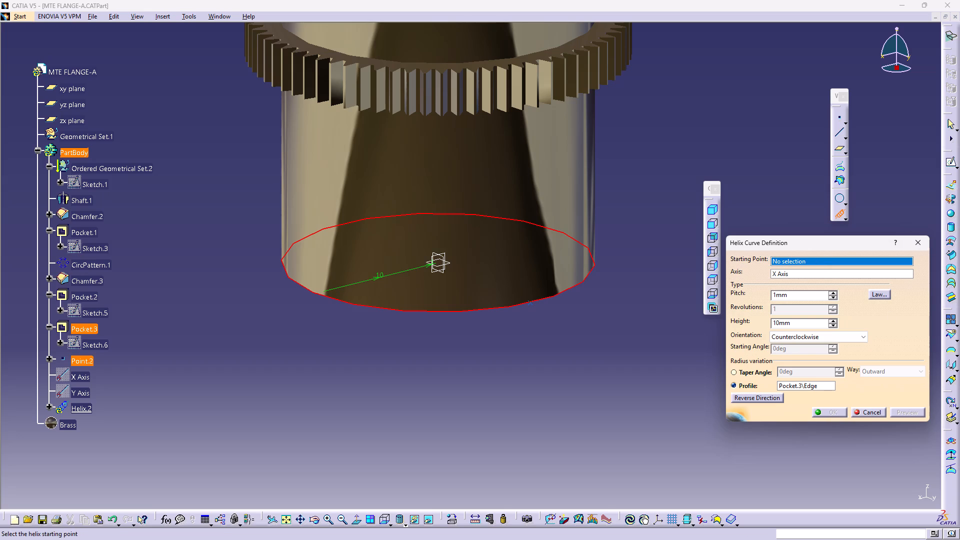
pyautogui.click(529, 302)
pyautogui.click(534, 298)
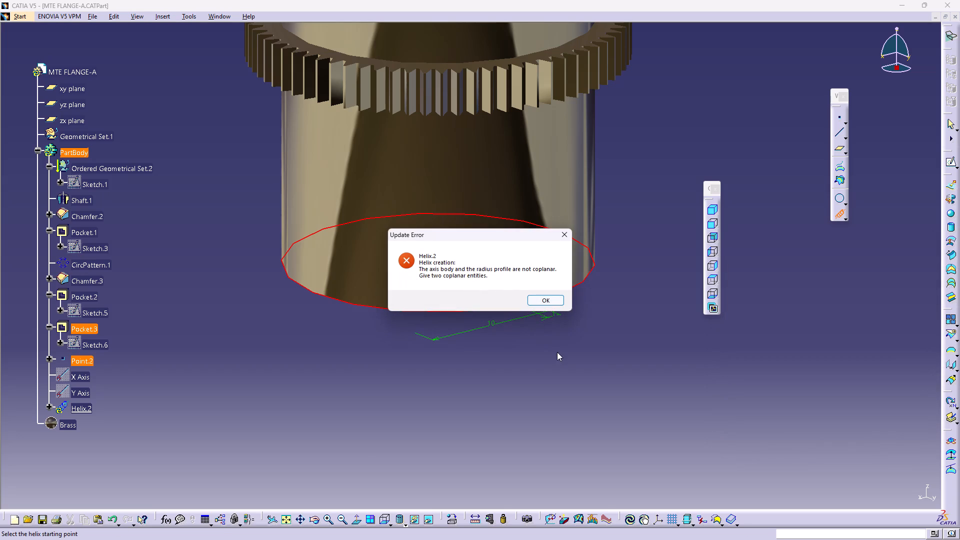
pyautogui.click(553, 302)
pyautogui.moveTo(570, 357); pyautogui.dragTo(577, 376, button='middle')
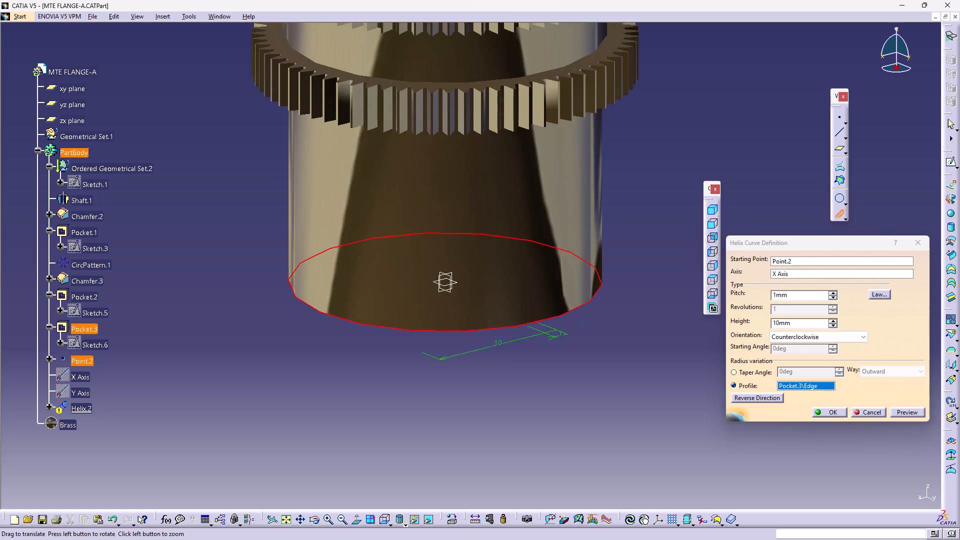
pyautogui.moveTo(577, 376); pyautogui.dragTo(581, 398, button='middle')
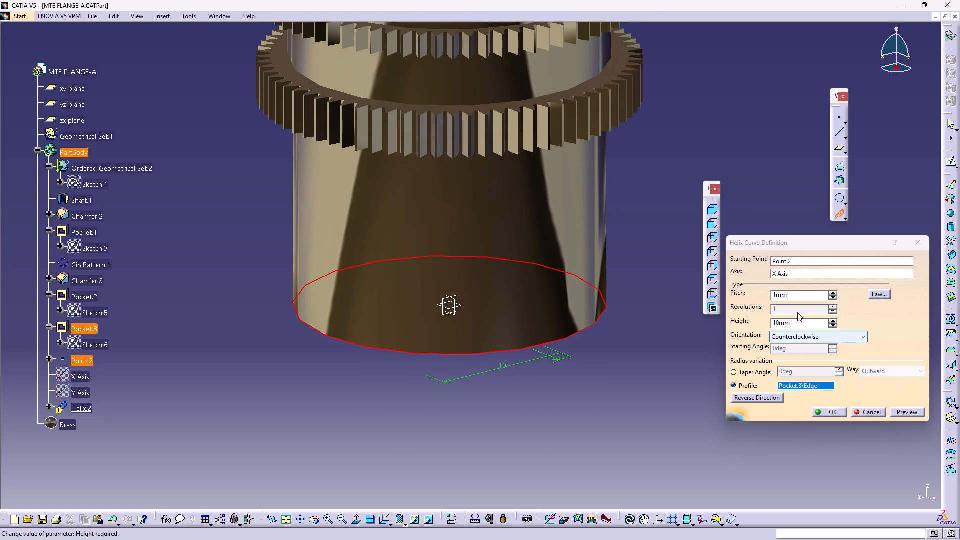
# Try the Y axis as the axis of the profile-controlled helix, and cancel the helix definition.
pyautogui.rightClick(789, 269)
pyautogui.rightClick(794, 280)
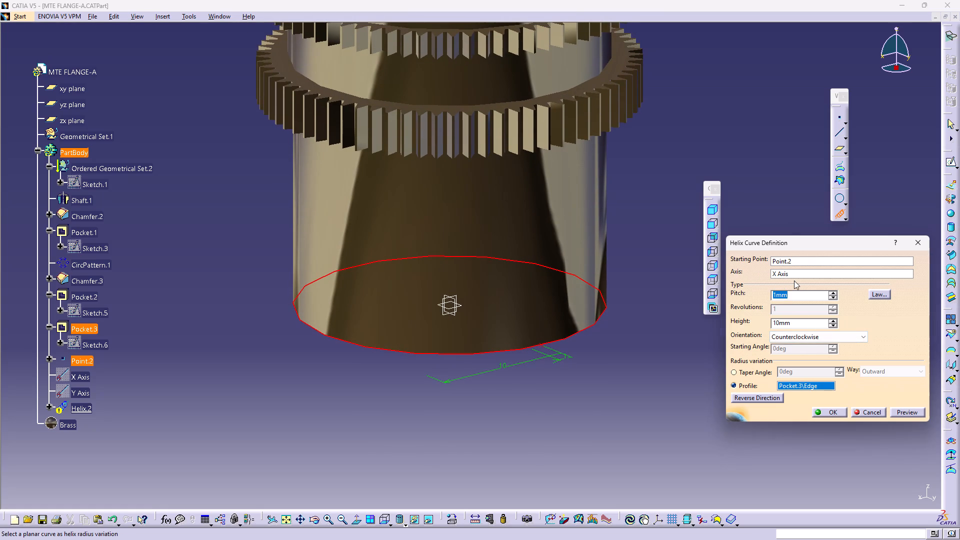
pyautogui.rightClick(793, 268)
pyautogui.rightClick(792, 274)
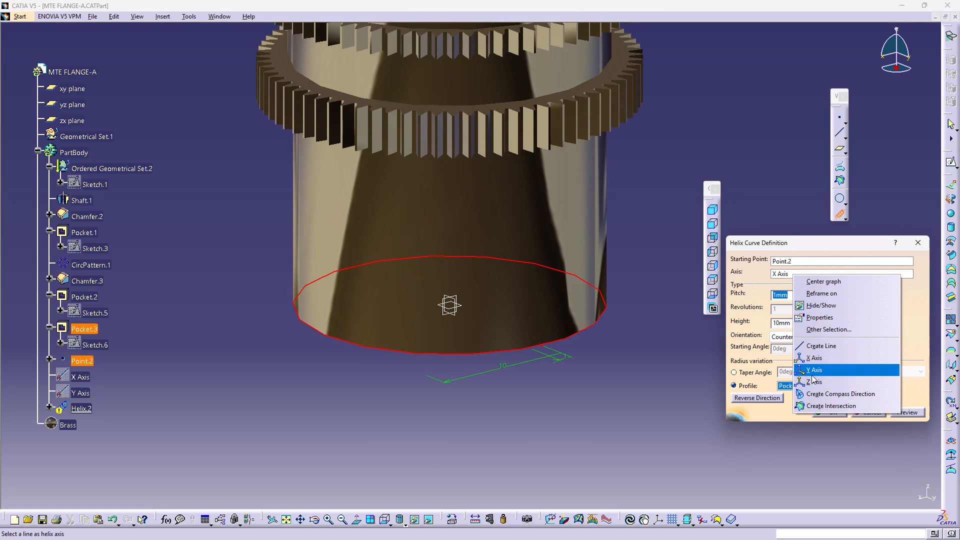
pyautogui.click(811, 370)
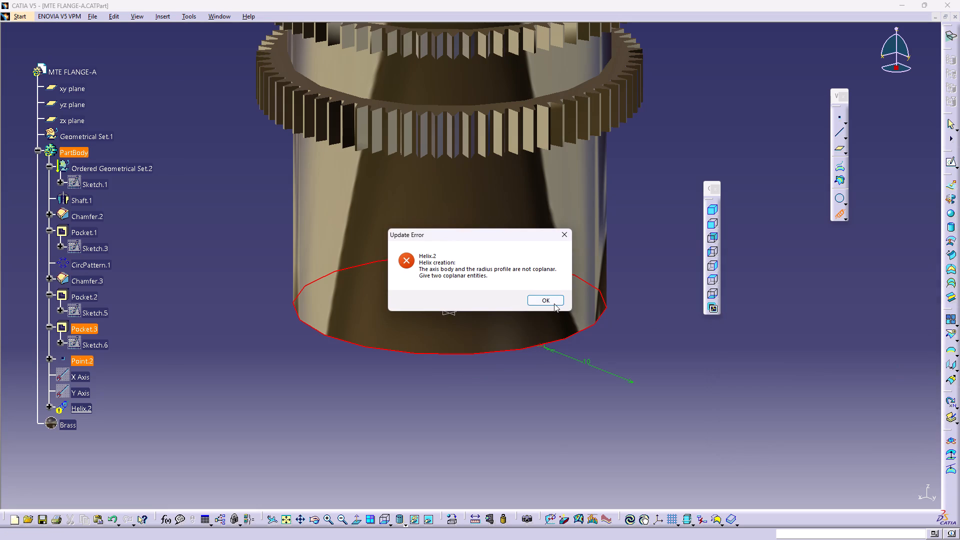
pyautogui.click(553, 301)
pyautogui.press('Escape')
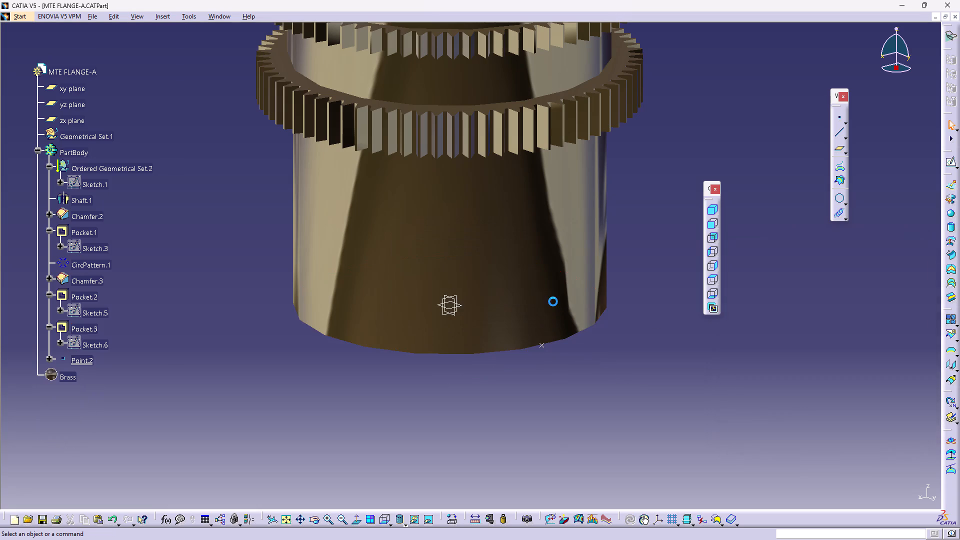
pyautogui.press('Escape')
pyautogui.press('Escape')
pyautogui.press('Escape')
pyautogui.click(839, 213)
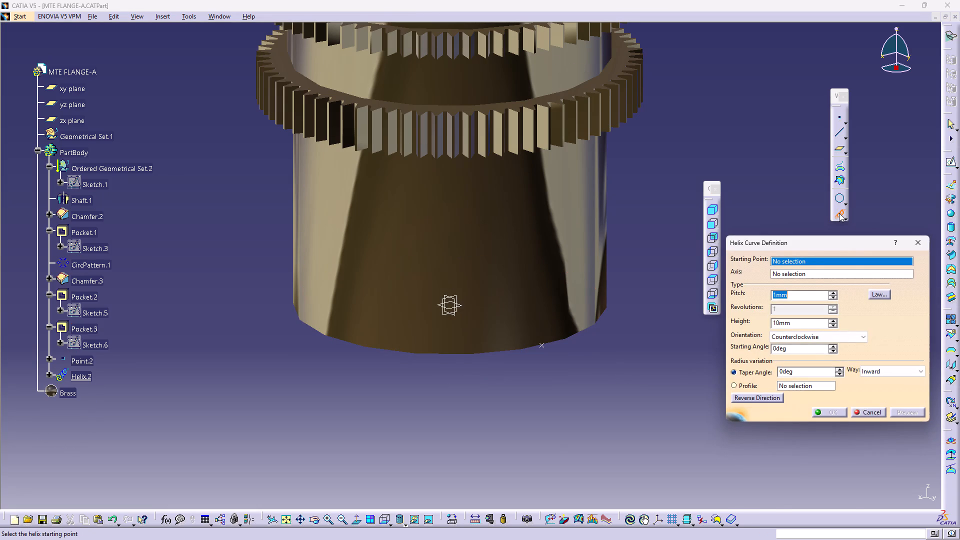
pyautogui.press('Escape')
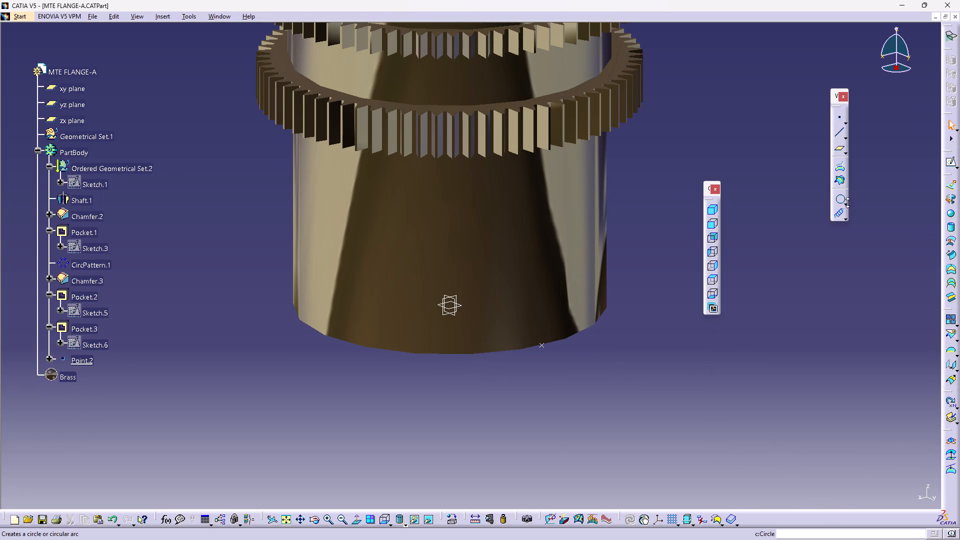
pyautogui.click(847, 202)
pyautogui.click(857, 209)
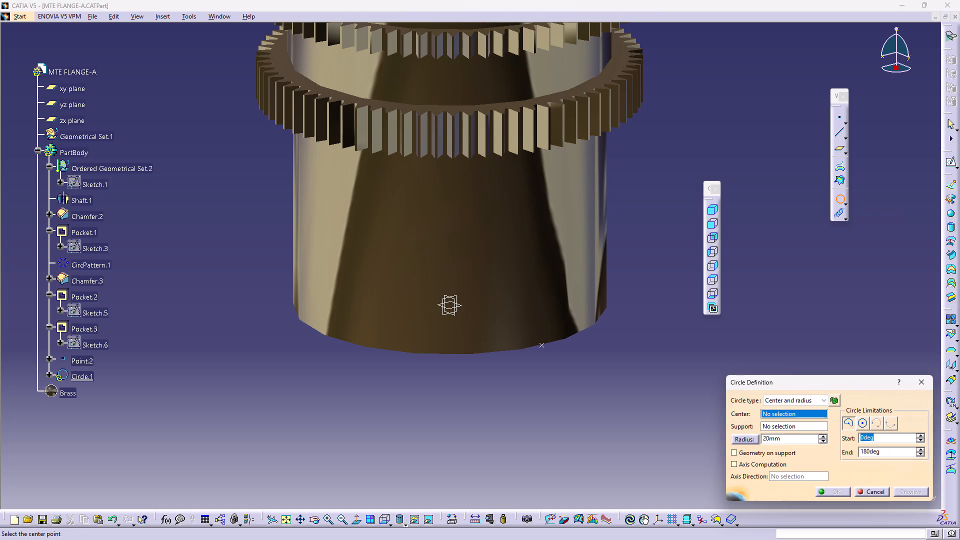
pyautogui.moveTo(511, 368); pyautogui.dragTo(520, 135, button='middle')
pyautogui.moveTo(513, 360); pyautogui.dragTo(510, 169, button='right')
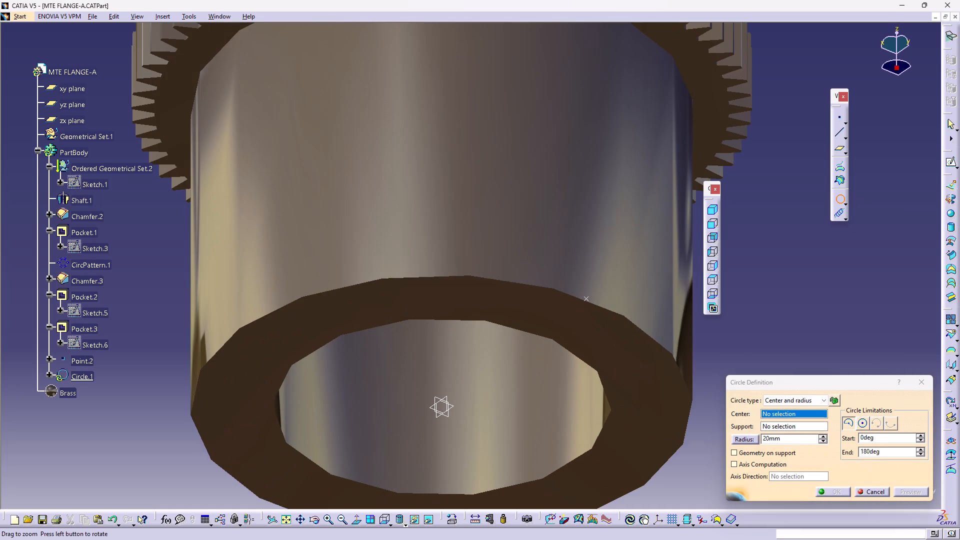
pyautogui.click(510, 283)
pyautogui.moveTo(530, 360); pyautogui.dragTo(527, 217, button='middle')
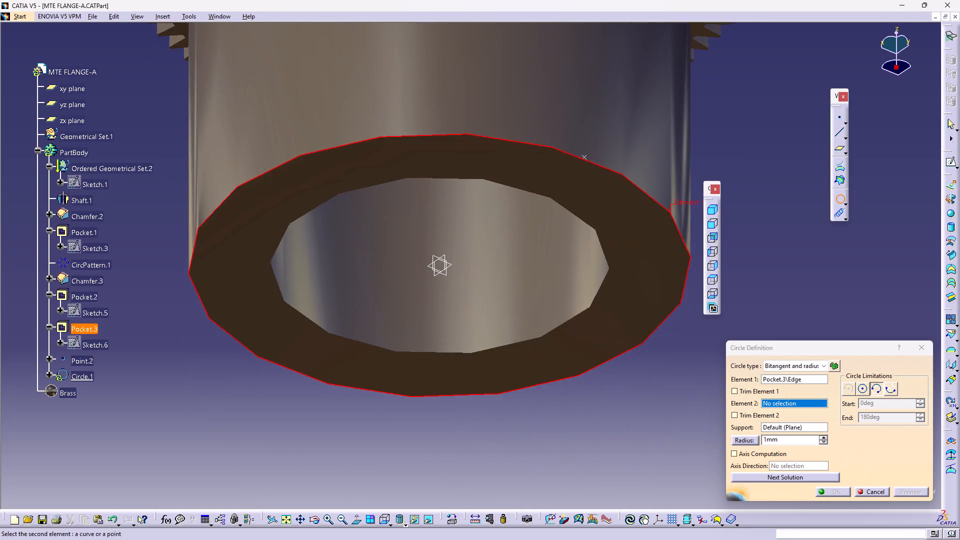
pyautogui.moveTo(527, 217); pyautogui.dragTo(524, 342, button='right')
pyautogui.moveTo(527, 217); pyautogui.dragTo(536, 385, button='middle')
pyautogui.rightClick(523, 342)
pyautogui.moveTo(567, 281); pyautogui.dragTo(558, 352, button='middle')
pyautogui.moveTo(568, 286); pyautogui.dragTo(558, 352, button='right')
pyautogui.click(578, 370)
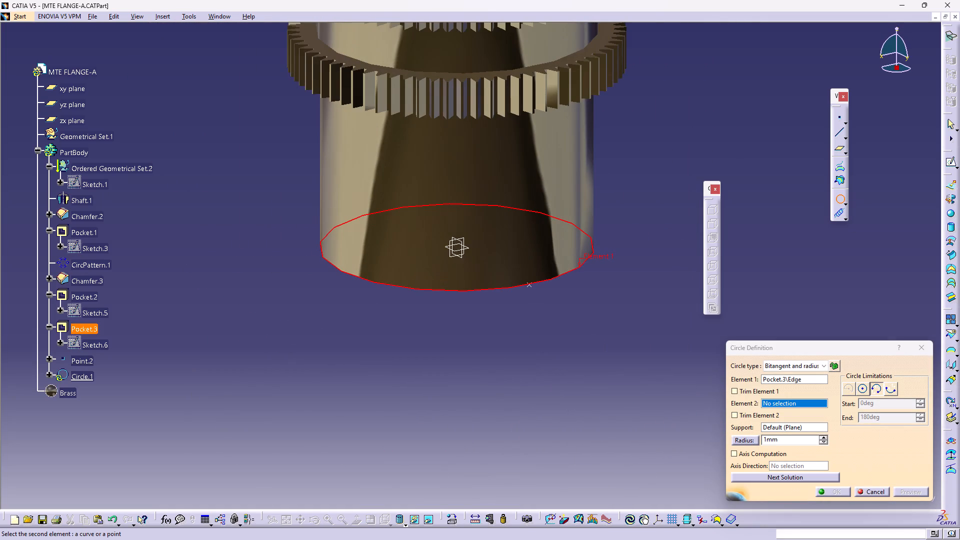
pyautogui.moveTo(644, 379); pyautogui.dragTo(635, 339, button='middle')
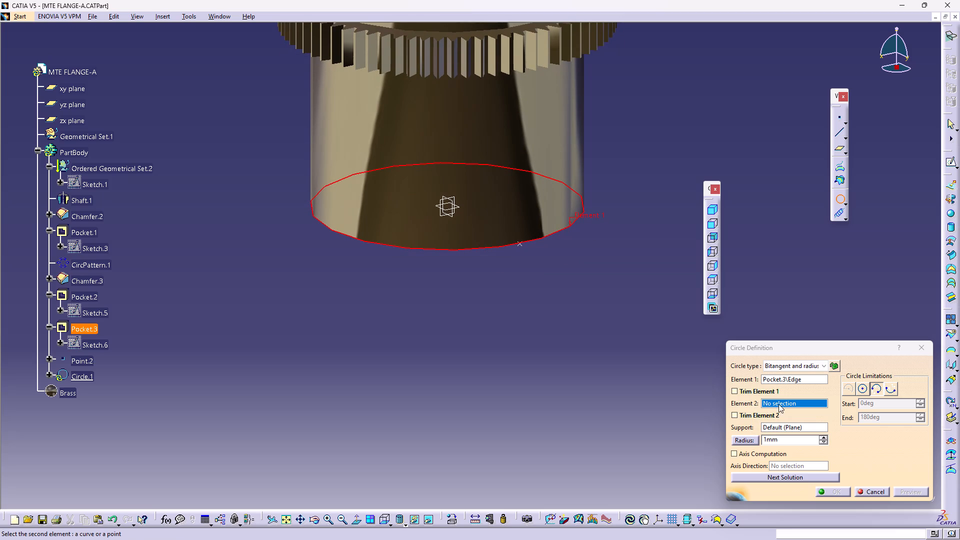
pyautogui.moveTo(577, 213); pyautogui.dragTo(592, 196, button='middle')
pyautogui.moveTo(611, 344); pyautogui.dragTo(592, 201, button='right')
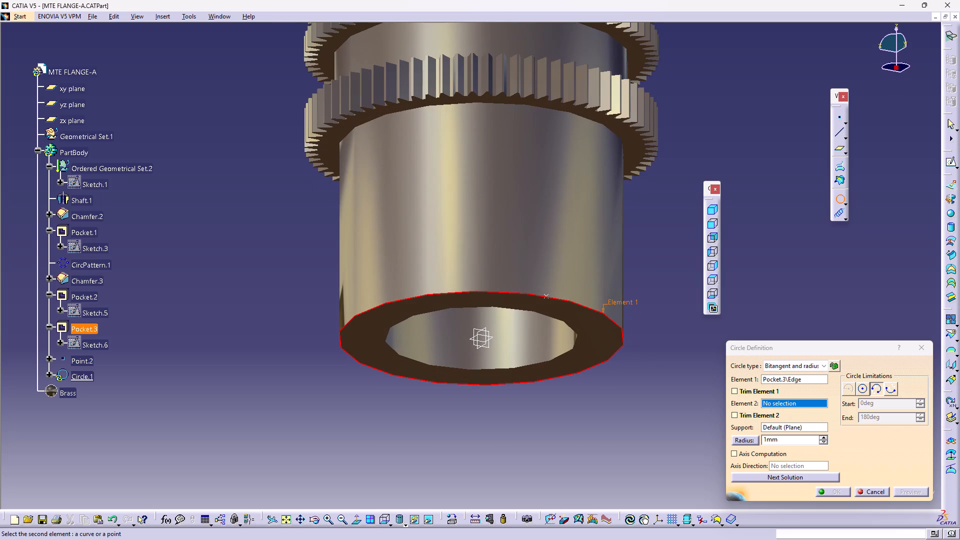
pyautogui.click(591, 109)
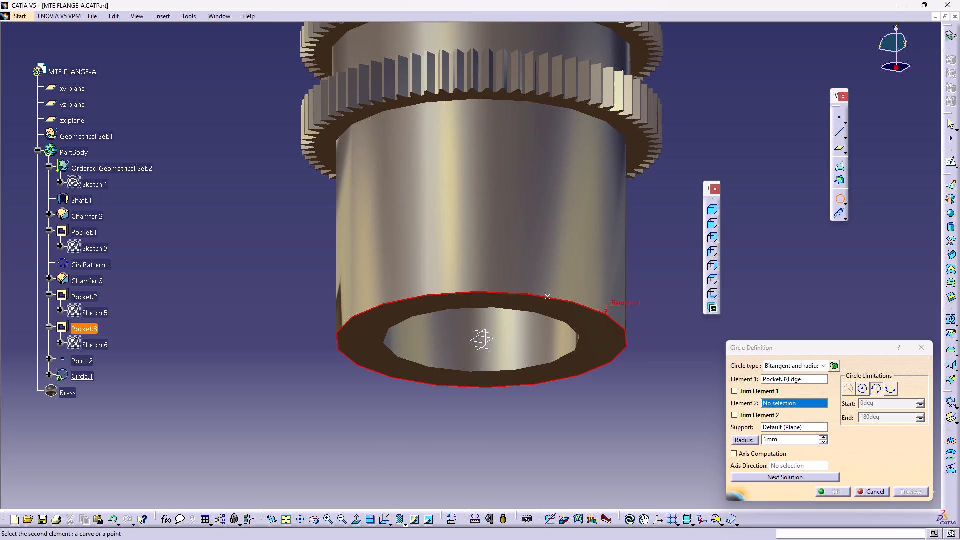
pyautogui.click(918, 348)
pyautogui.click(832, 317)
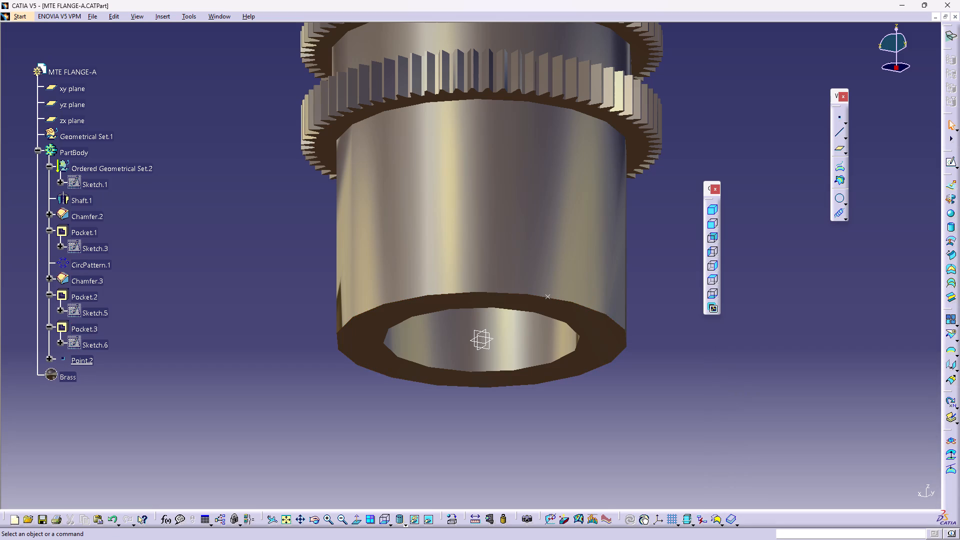
# Start a new helix with Point.2 on the plain end's outer edge as its starting point.
pyautogui.click(835, 215)
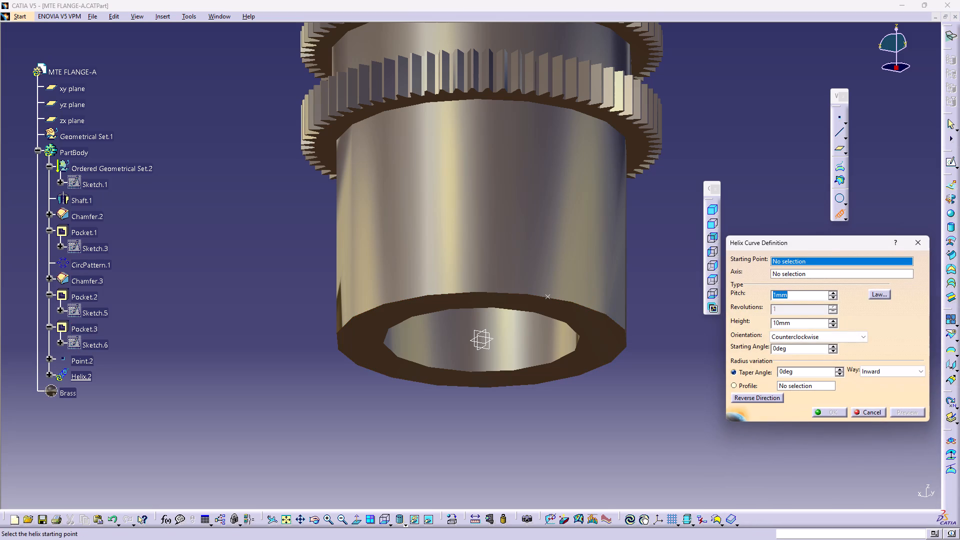
pyautogui.moveTo(565, 355); pyautogui.dragTo(566, 428, button='middle')
pyautogui.moveTo(565, 358); pyautogui.dragTo(566, 428, button='right')
pyautogui.moveTo(573, 375); pyautogui.dragTo(573, 442, button='middle')
pyautogui.moveTo(575, 384); pyautogui.dragTo(572, 442, button='right')
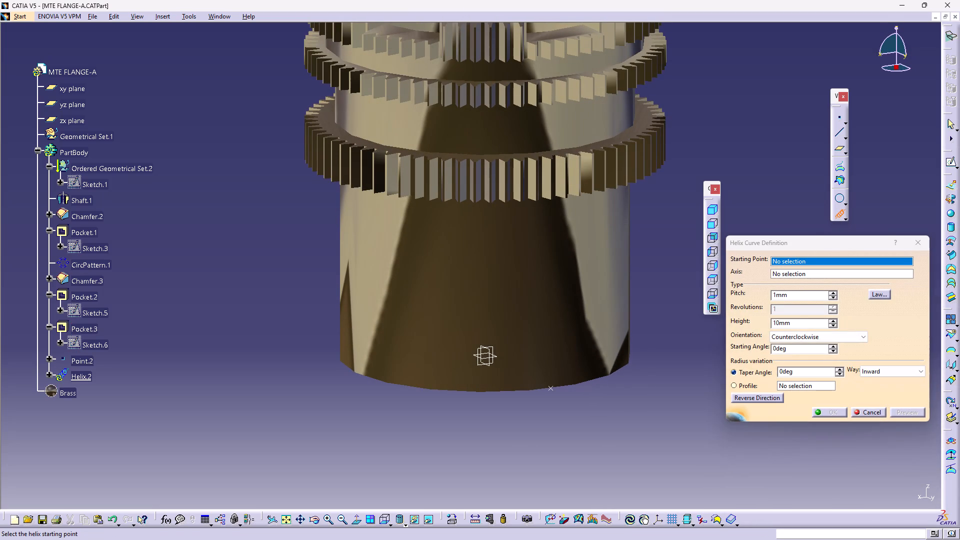
pyautogui.click(550, 388)
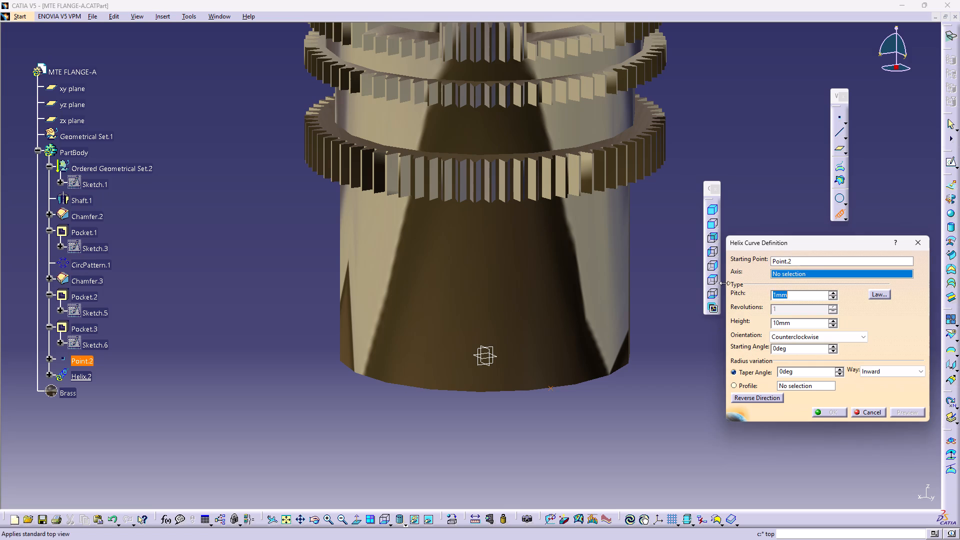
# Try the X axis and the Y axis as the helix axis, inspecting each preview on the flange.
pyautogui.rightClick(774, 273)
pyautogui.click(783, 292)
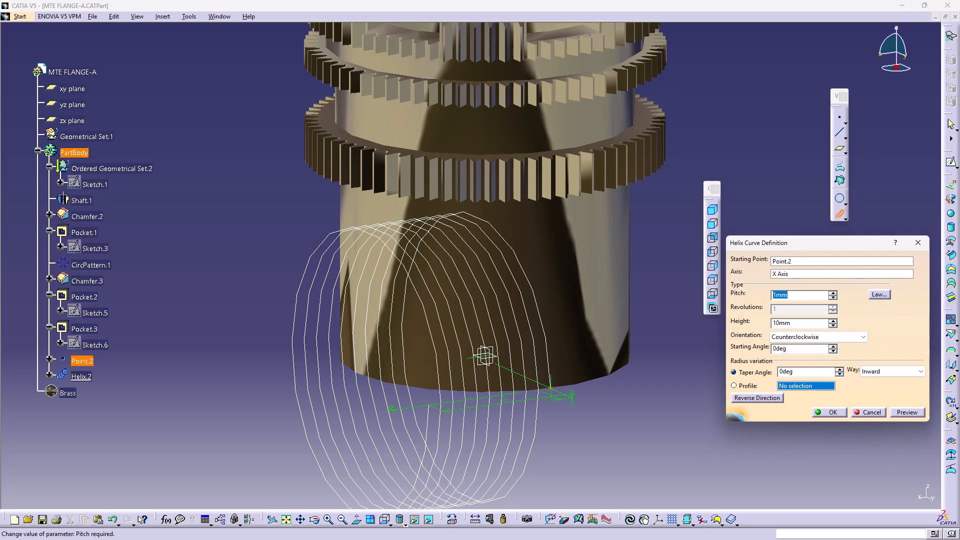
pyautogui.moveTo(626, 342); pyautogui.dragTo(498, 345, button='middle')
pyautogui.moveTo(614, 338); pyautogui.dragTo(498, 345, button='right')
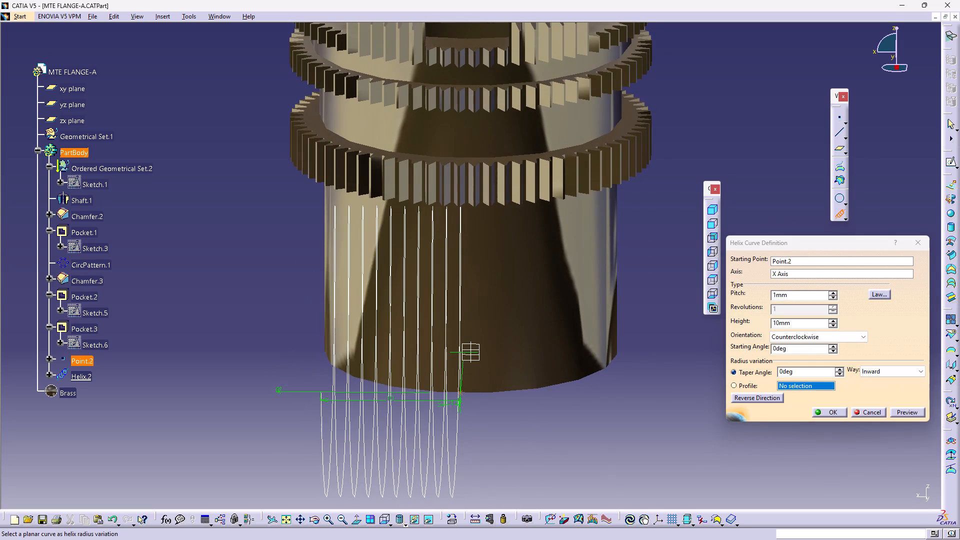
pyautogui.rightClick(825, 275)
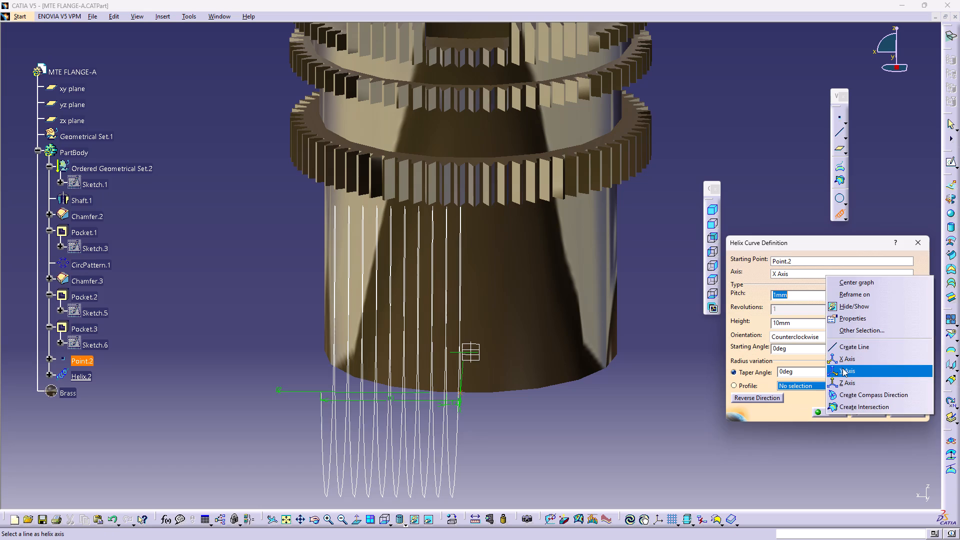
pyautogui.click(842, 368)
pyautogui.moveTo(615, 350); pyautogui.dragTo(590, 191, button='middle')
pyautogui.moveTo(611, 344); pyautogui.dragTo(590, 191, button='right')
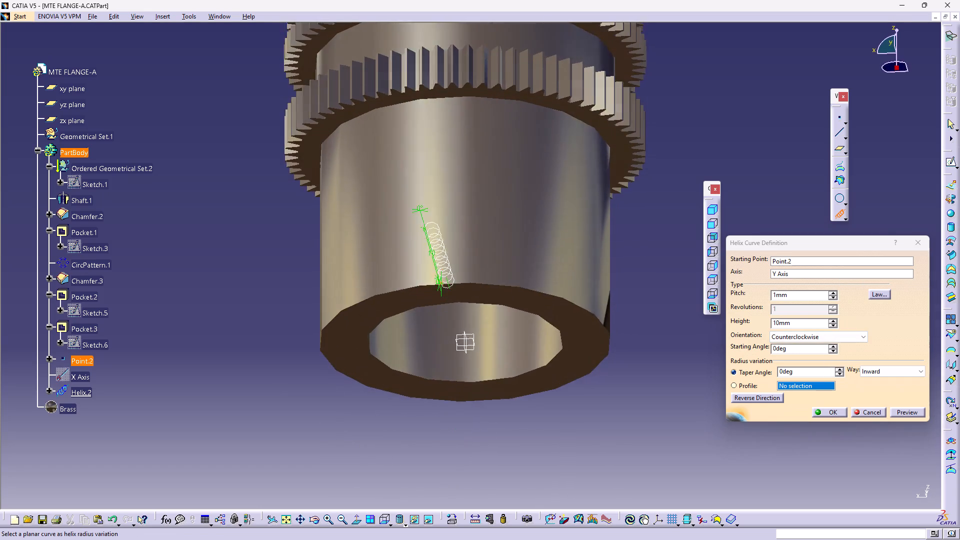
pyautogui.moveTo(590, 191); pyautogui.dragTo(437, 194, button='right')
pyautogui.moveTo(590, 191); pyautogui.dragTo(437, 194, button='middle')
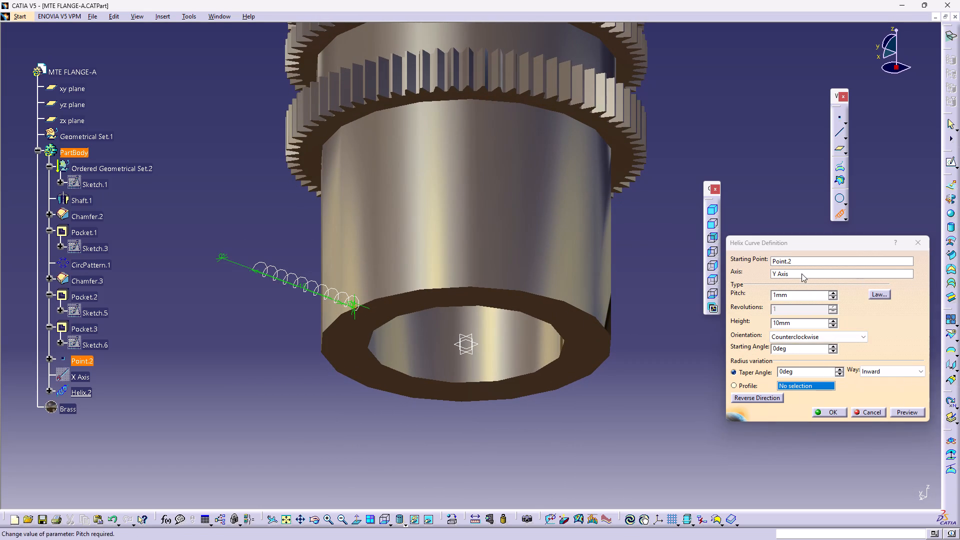
# Set the helix axis to the Z axis and inspect the preview around the plain end.
pyautogui.rightClick(801, 273)
pyautogui.click(813, 383)
pyautogui.moveTo(538, 283); pyautogui.dragTo(534, 265, button='middle')
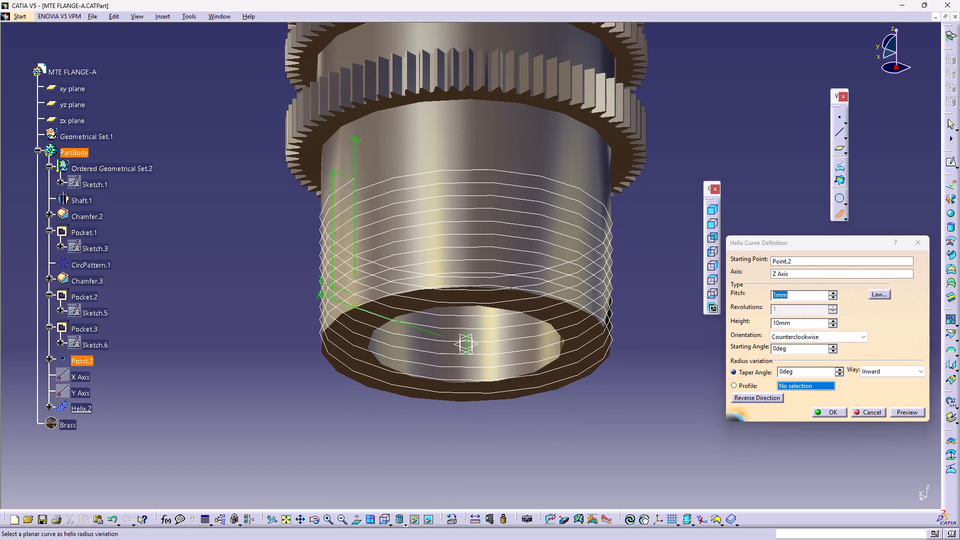
pyautogui.moveTo(534, 265); pyautogui.dragTo(542, 254, button='middle')
pyautogui.rightClick(529, 211)
pyautogui.moveTo(515, 201); pyautogui.dragTo(526, 302, button='middle')
pyautogui.moveTo(515, 204); pyautogui.dragTo(526, 302, button='right')
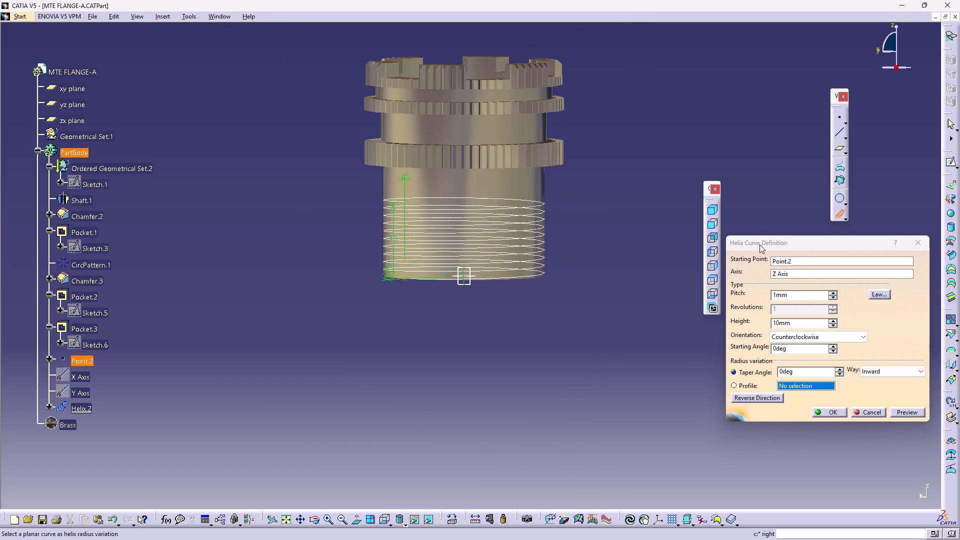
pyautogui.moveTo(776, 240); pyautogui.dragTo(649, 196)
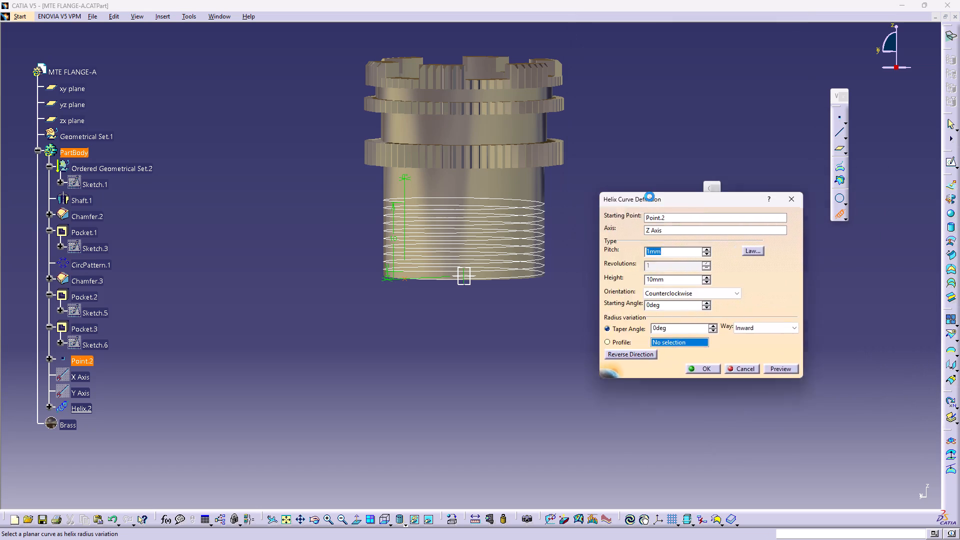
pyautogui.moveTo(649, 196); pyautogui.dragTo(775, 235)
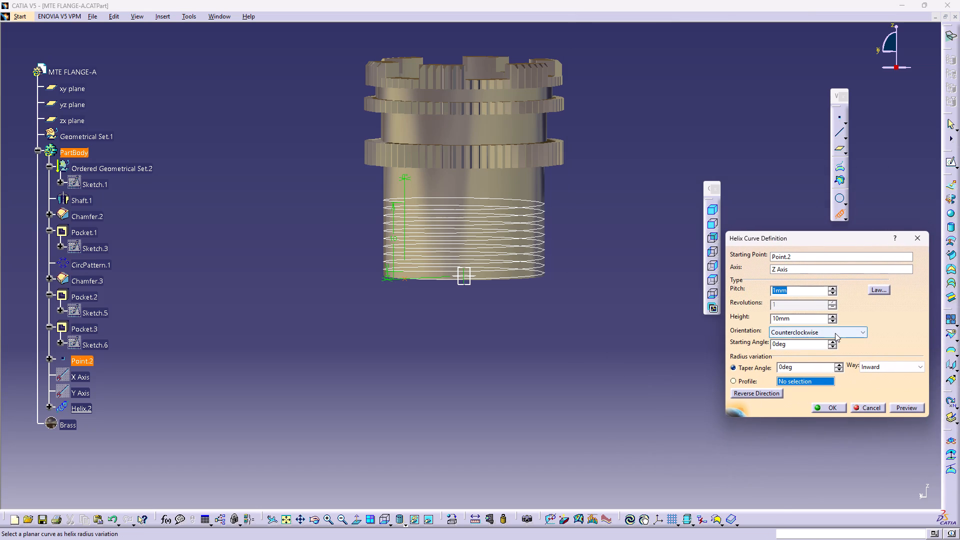
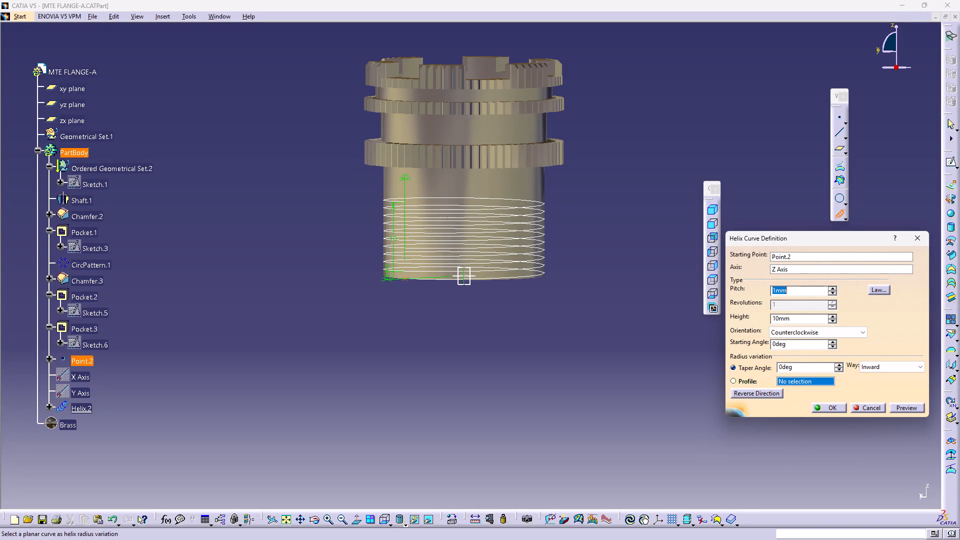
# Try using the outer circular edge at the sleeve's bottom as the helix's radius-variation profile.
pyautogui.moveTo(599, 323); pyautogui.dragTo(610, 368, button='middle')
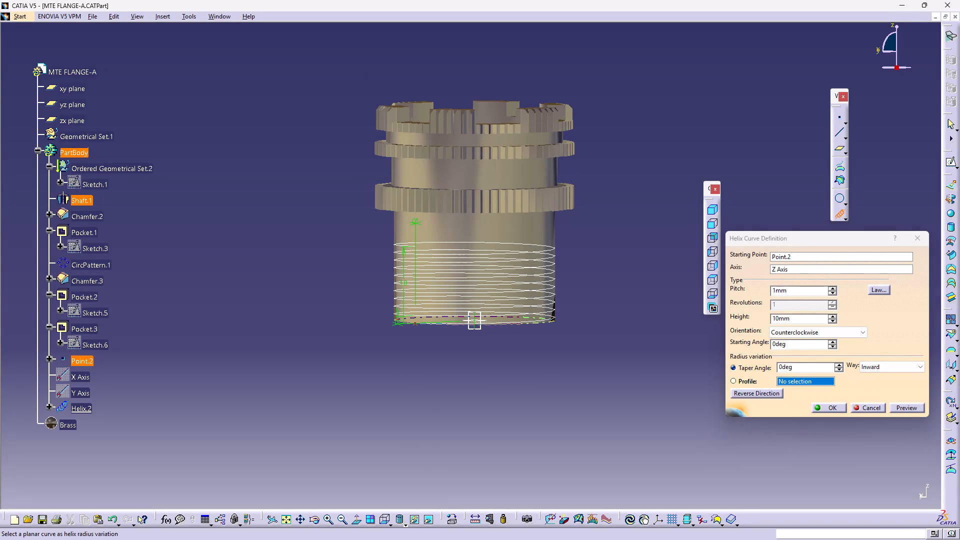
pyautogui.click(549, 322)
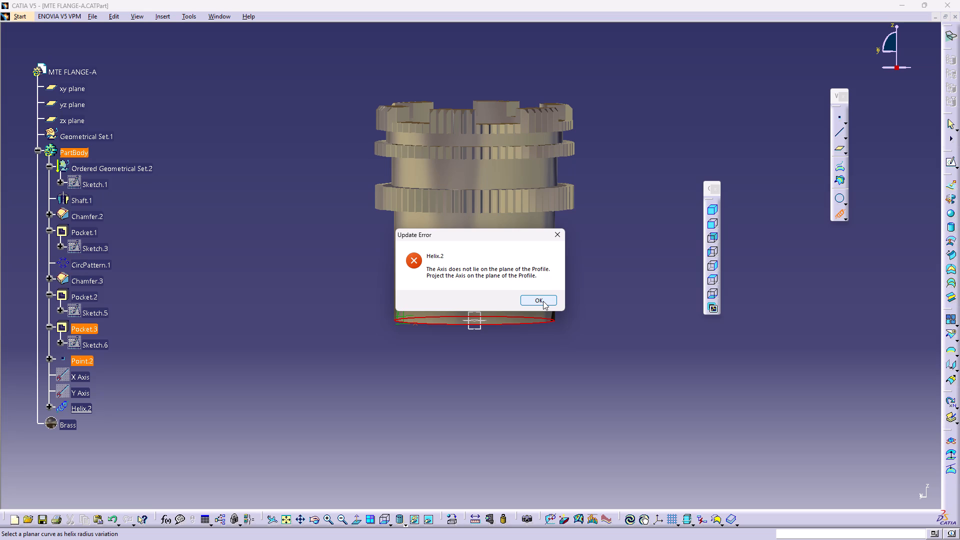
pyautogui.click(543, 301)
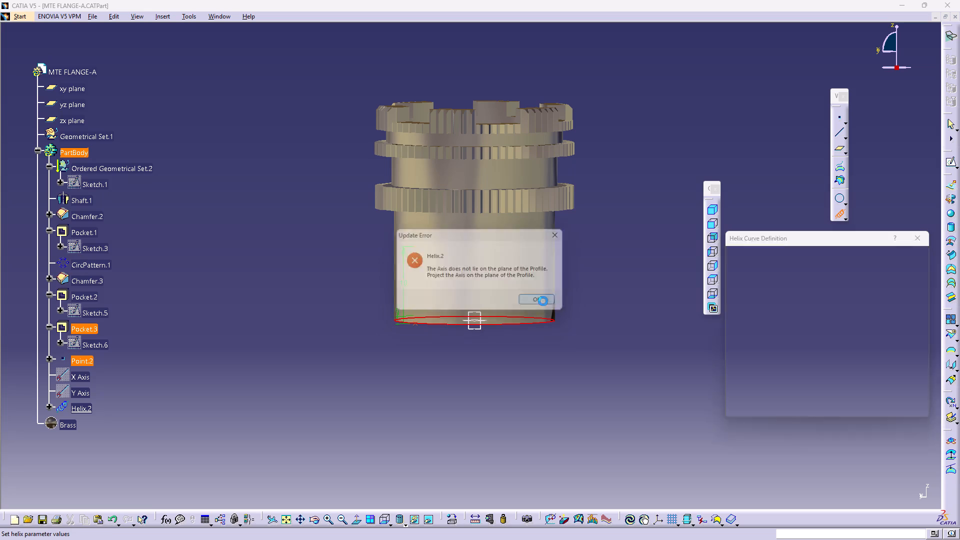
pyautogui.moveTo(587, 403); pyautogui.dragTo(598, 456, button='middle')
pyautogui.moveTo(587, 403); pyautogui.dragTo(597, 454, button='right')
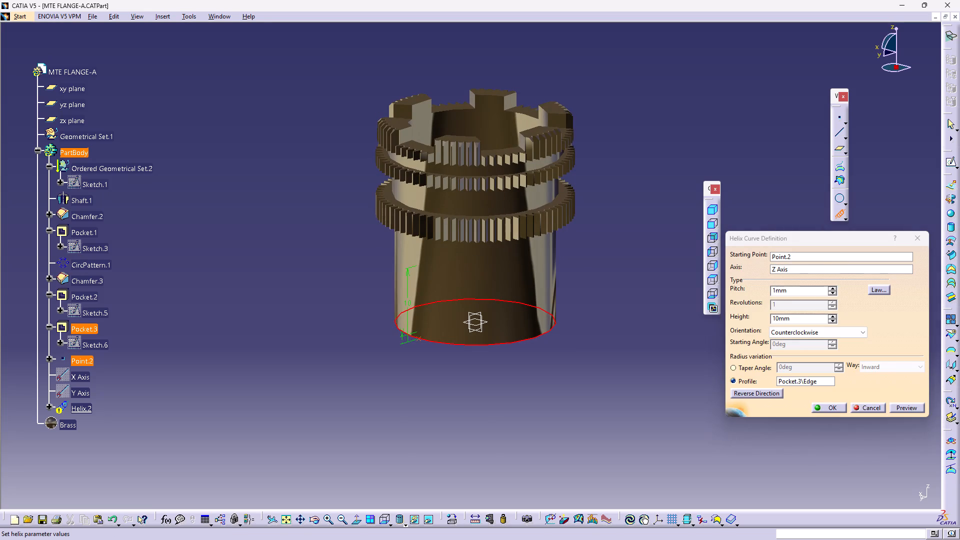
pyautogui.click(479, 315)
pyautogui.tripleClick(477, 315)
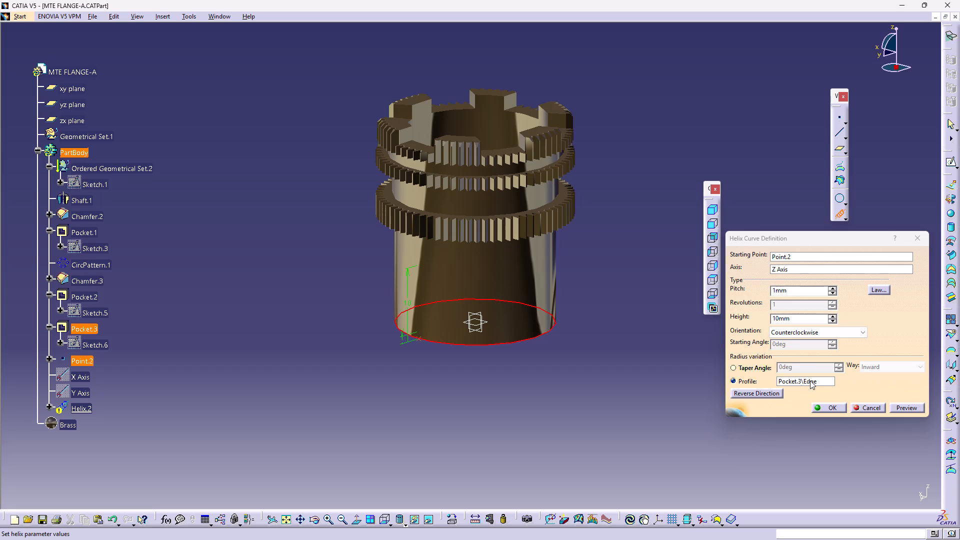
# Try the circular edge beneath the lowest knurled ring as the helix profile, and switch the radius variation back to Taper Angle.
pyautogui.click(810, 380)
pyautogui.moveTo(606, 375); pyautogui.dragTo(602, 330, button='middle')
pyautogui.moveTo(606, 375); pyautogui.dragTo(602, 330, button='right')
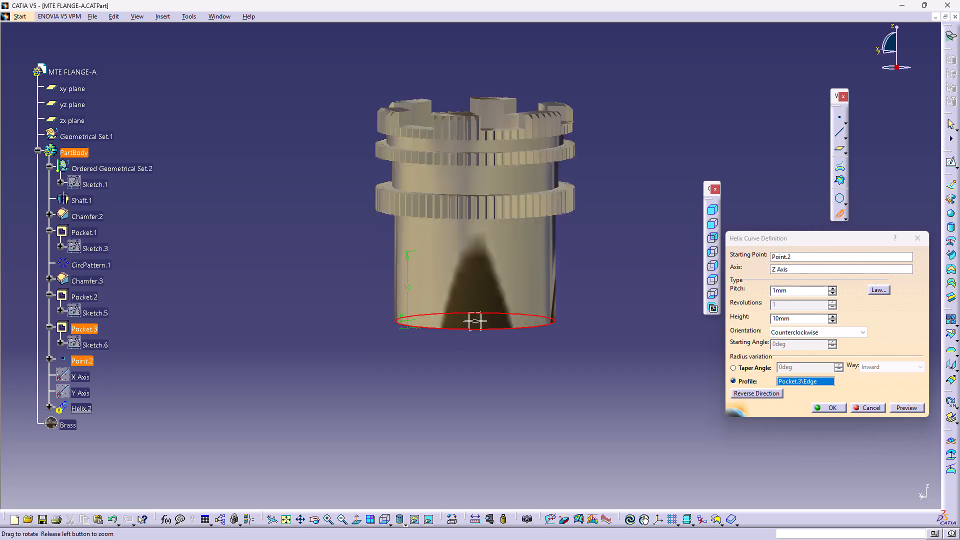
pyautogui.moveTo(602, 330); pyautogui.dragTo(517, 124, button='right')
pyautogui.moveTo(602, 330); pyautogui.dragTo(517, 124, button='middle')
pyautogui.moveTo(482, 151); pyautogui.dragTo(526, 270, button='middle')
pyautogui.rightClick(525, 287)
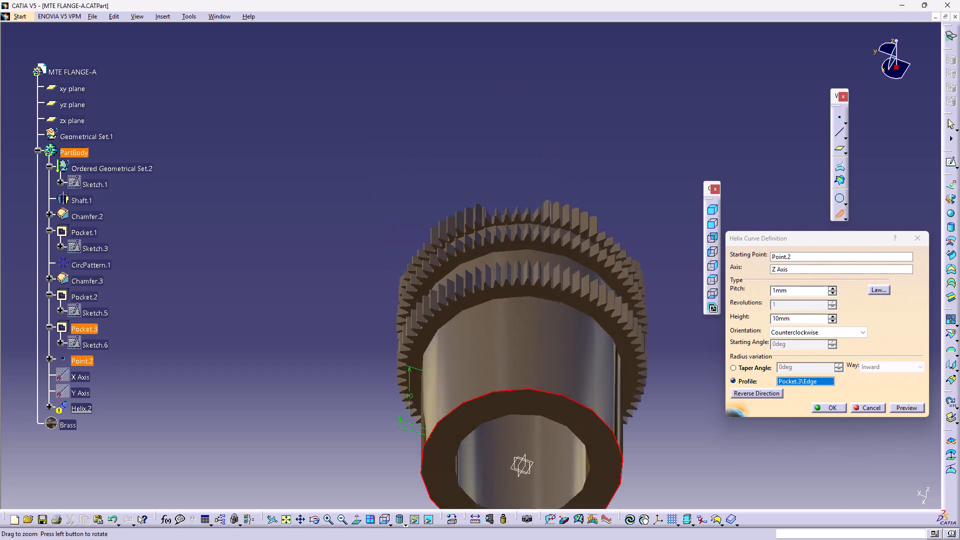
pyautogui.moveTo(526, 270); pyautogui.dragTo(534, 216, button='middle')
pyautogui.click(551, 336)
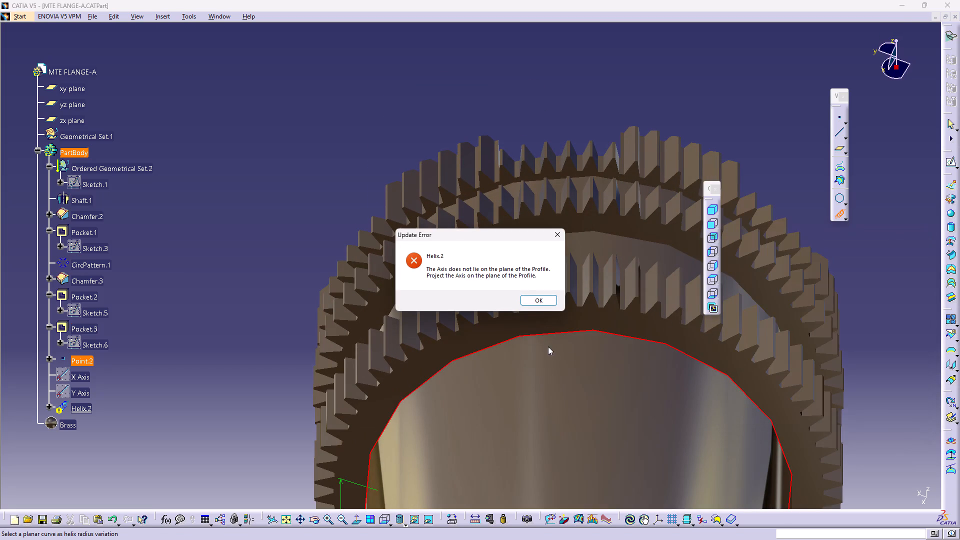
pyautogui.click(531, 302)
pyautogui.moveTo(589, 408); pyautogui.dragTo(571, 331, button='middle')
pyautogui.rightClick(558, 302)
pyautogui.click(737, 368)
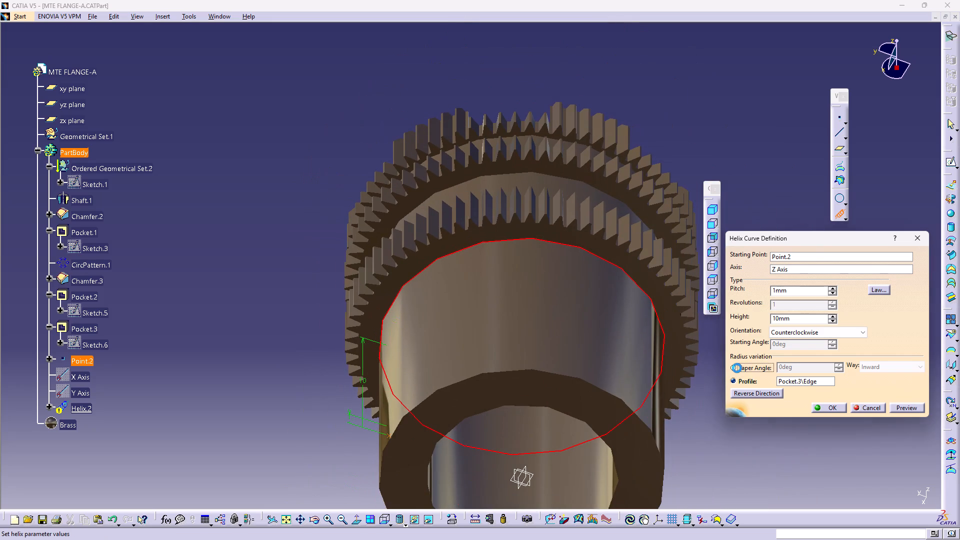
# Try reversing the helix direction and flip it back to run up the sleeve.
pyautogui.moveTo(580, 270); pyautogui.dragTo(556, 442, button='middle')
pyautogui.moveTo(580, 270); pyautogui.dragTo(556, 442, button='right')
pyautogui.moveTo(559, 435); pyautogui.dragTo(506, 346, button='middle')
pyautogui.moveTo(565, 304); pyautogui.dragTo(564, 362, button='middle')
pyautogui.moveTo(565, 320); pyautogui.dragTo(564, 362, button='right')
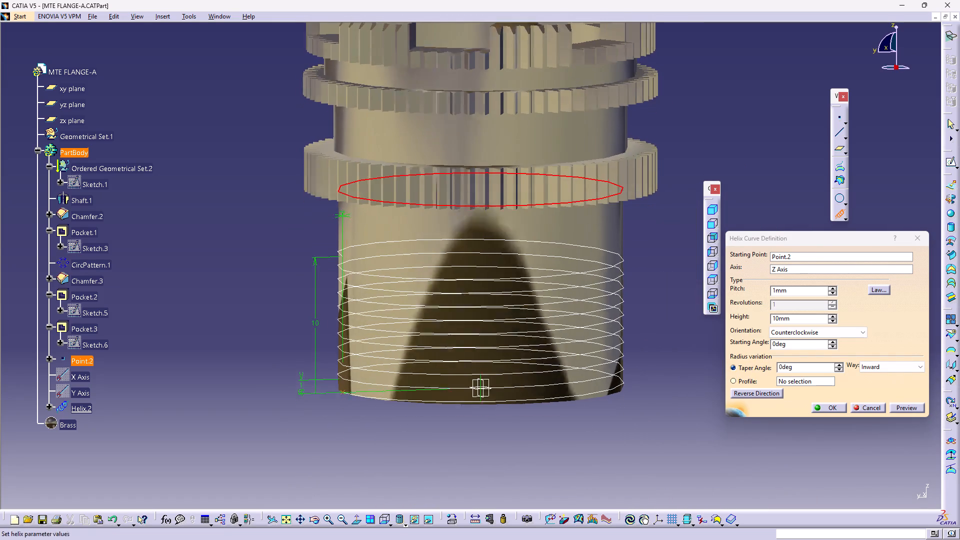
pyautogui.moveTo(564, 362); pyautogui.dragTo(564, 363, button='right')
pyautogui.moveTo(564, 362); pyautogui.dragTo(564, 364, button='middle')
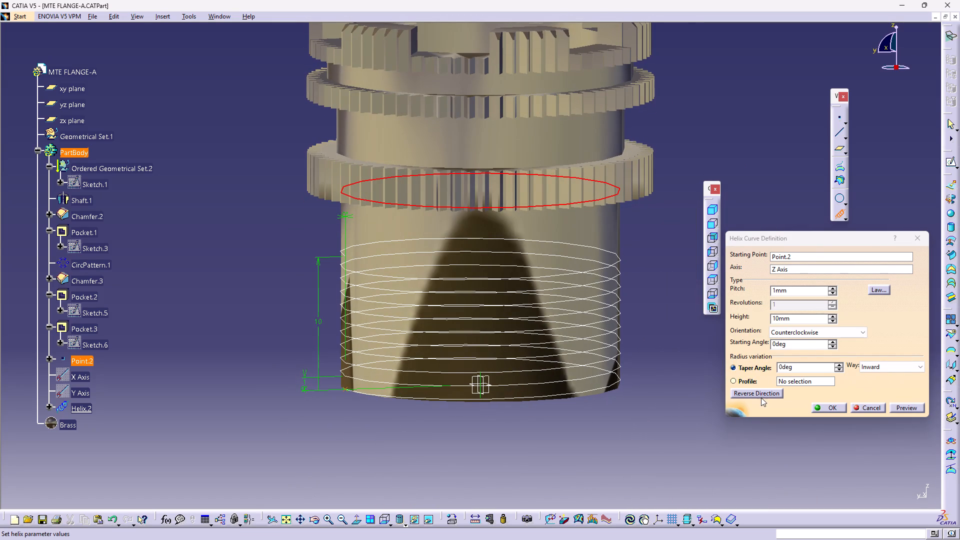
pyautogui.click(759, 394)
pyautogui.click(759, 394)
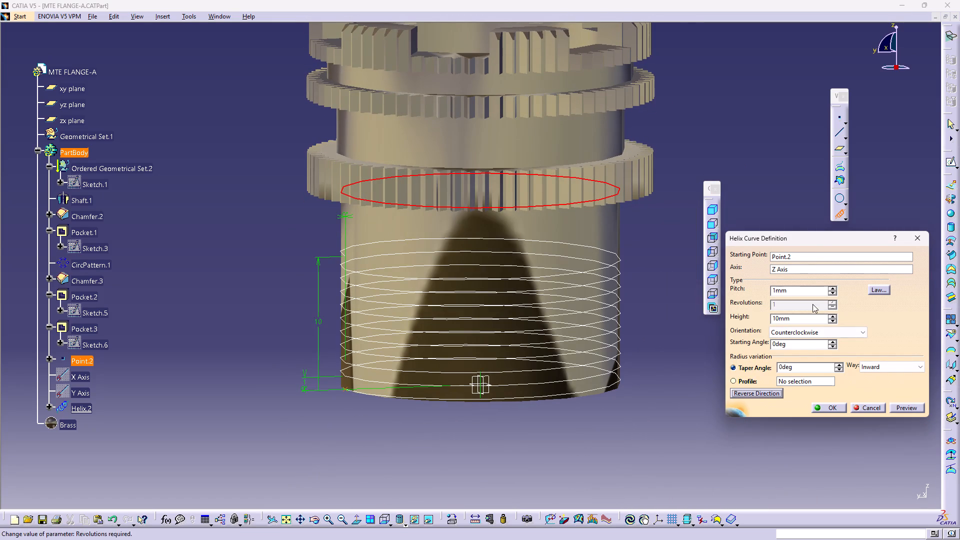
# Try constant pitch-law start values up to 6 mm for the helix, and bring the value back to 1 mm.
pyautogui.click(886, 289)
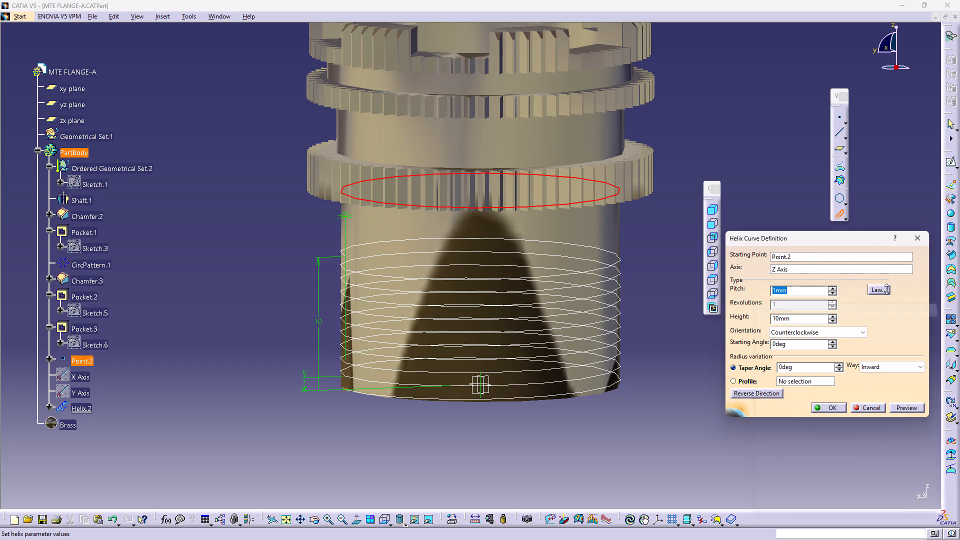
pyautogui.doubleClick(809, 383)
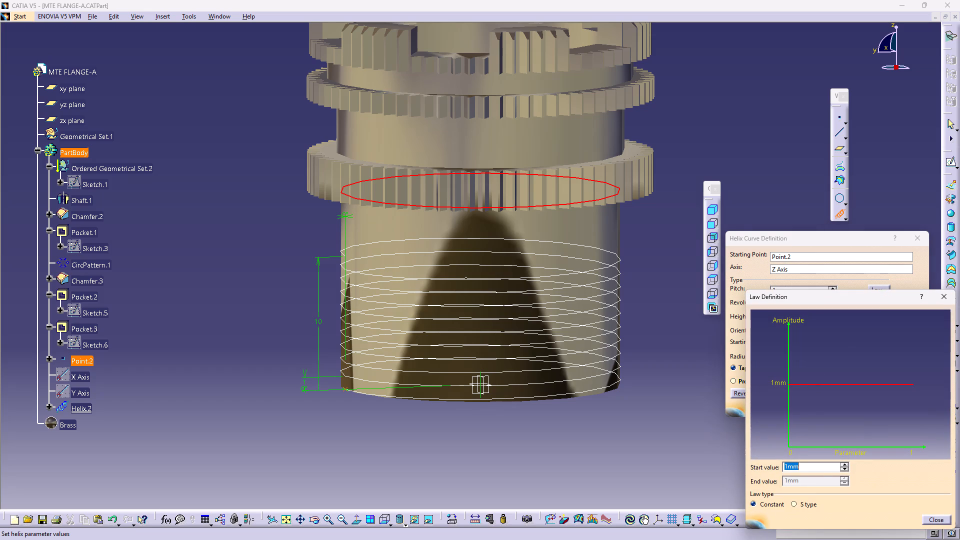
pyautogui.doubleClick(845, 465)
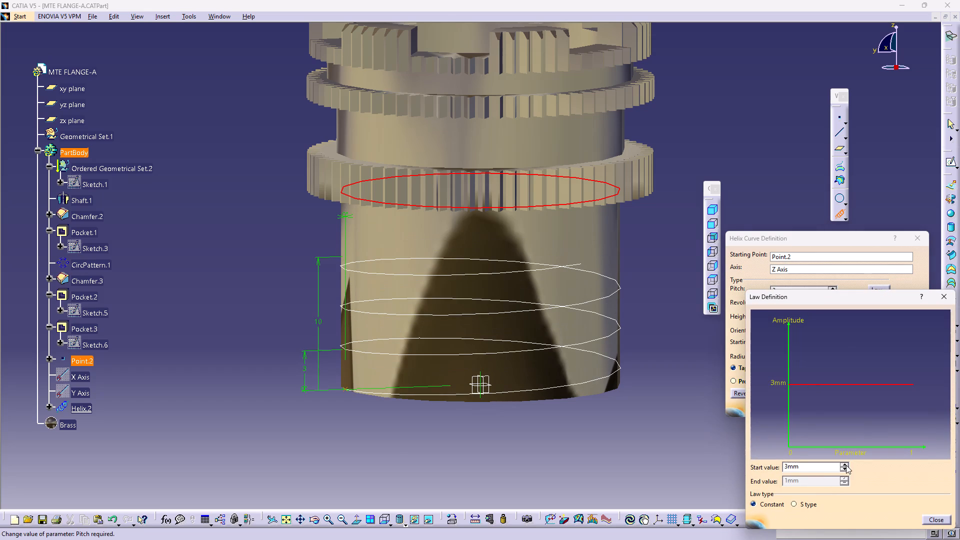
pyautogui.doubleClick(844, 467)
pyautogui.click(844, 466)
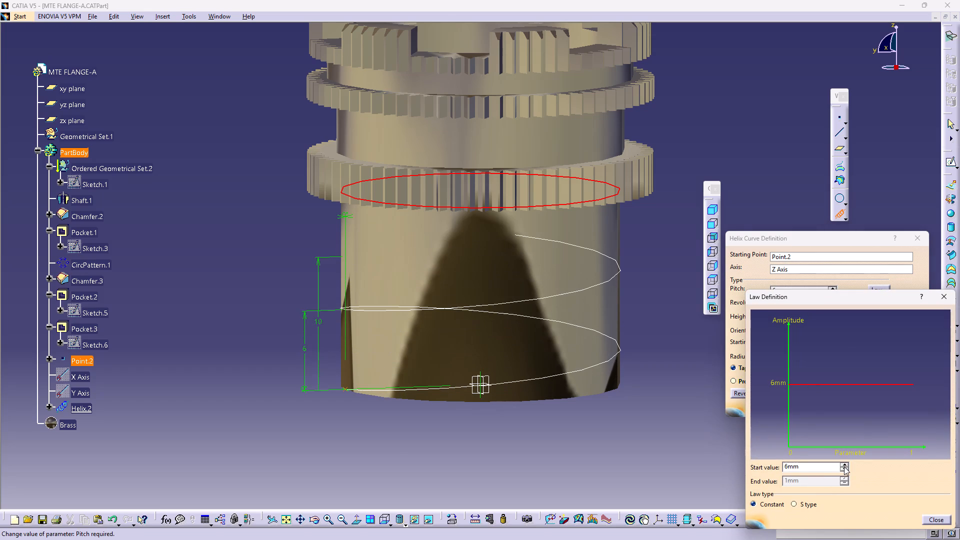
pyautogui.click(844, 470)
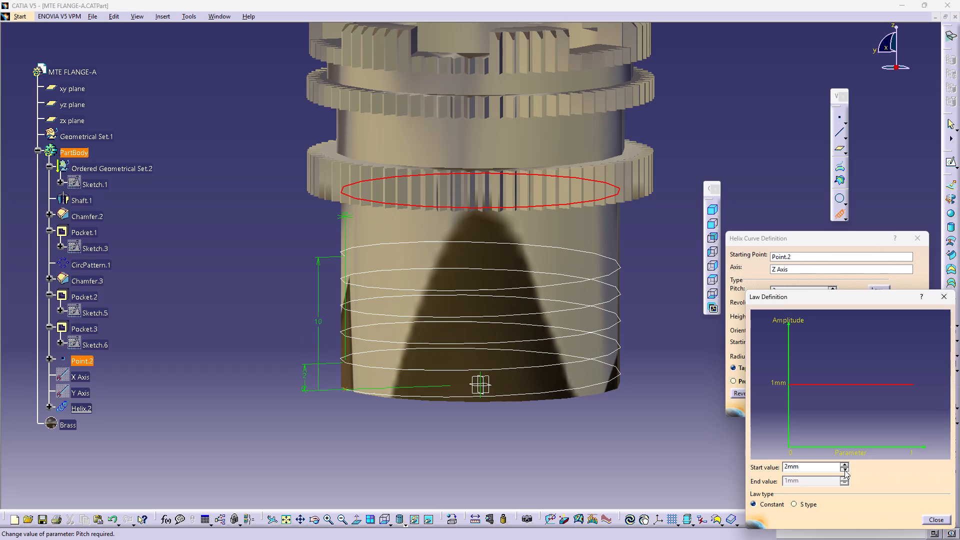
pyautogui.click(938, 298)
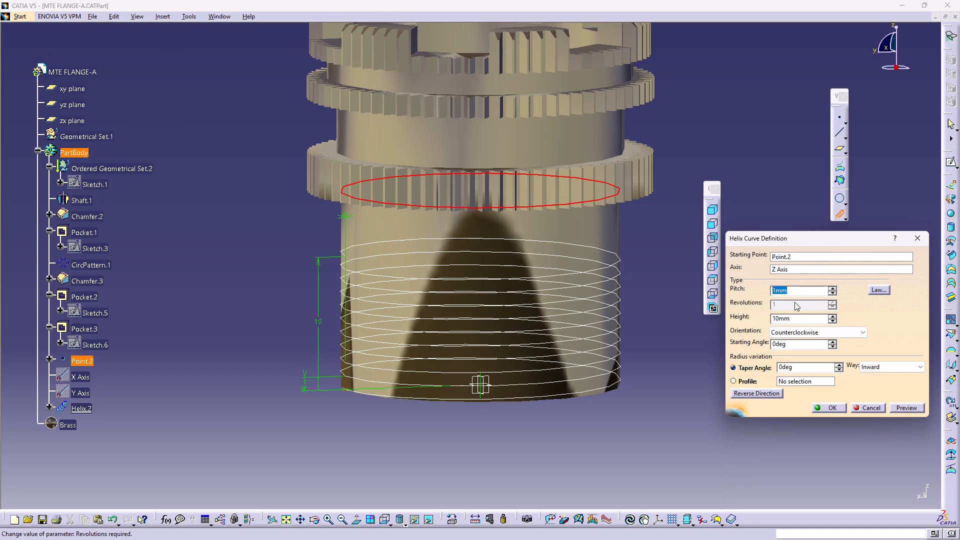
# Set the helix pitch to 1.5 mm.
pyautogui.press('1')
pyautogui.write('.5')
pyautogui.click(662, 353)
# Set the helix height to 14 mm so the coils span the plain sleeve up to the lowest knurled ring.
pyautogui.moveTo(631, 416); pyautogui.dragTo(626, 361, button='middle')
pyautogui.moveTo(631, 399); pyautogui.dragTo(626, 361, button='right')
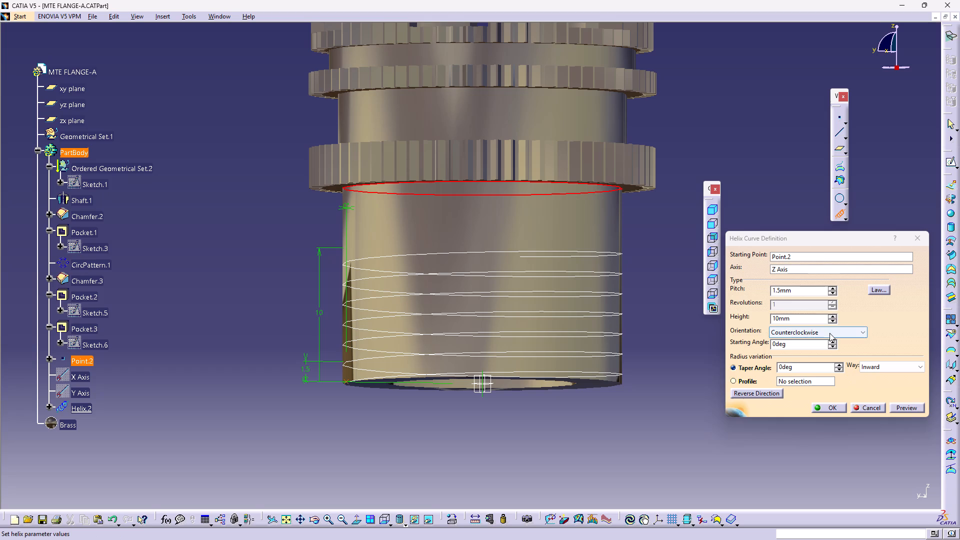
pyautogui.tripleClick(833, 316)
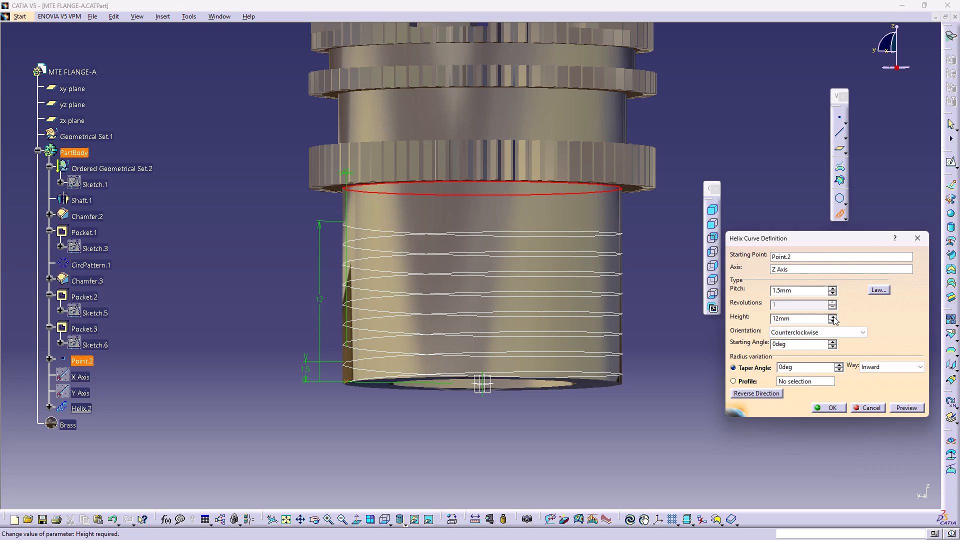
pyautogui.click(833, 316)
pyautogui.moveTo(683, 329); pyautogui.dragTo(679, 349, button='middle')
pyautogui.moveTo(682, 338); pyautogui.dragTo(679, 349, button='right')
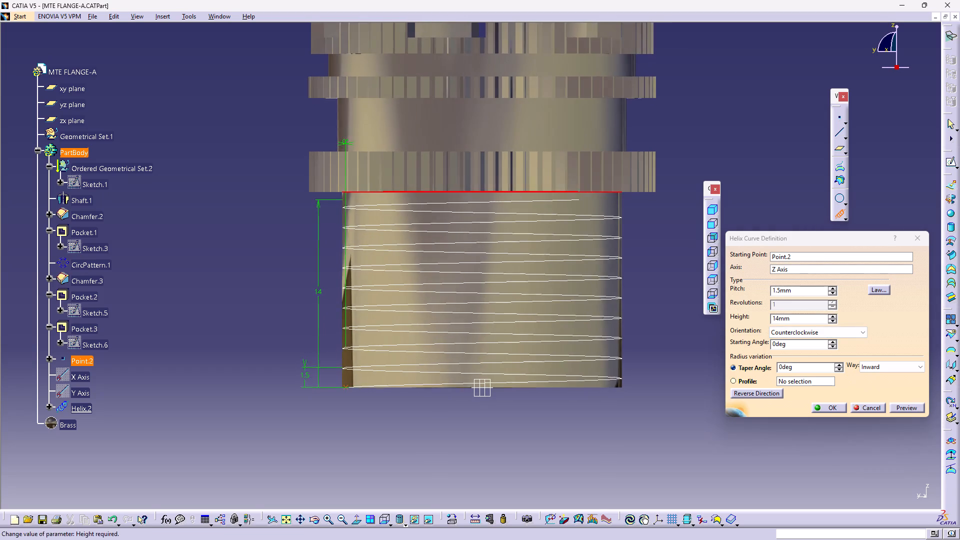
pyautogui.moveTo(679, 349); pyautogui.dragTo(676, 350, button='middle')
pyautogui.moveTo(679, 349); pyautogui.dragTo(676, 350, button='right')
pyautogui.doubleClick(673, 352)
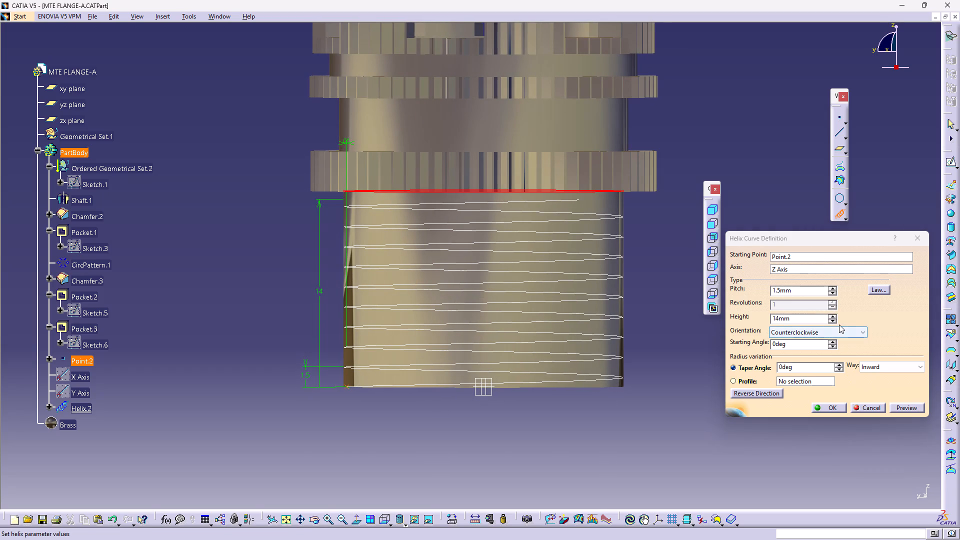
pyautogui.click(835, 323)
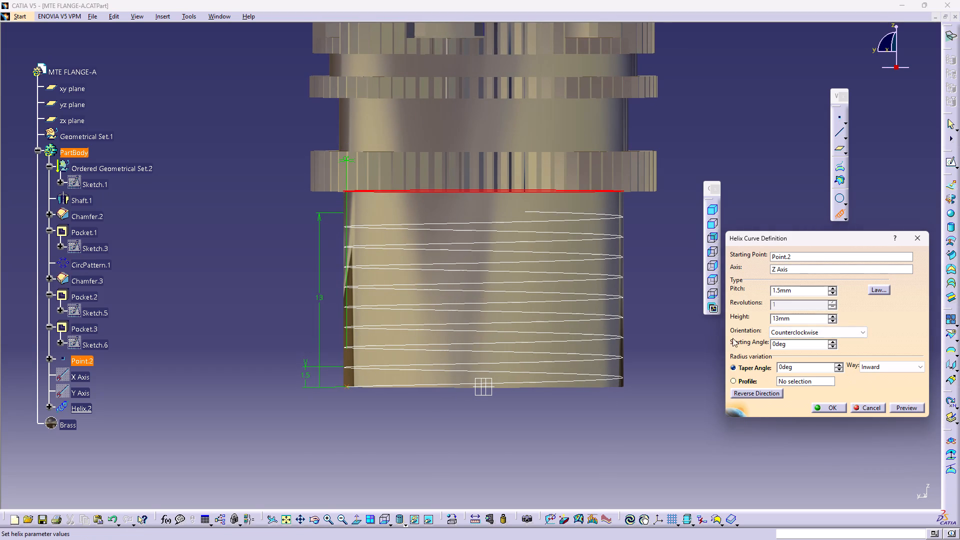
pyautogui.click(835, 315)
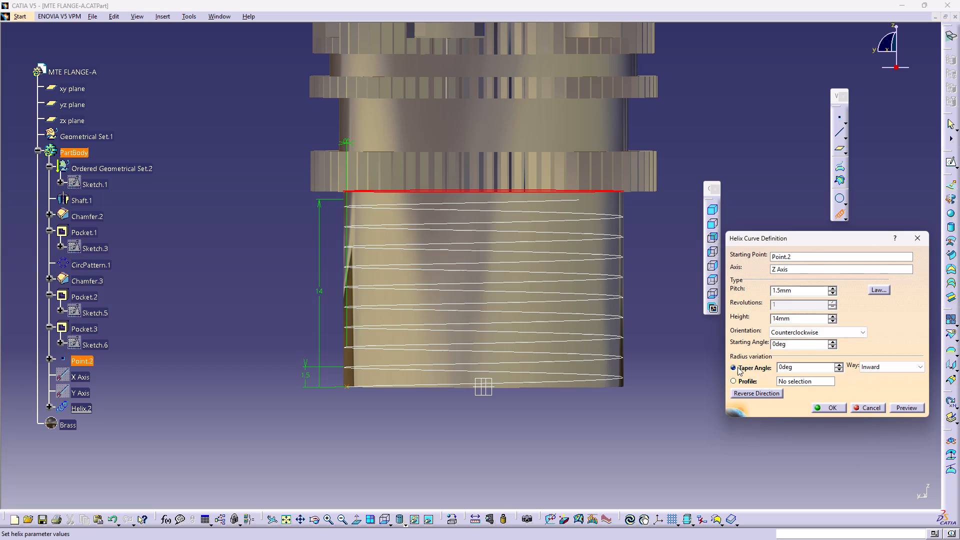
# Examine the helix preview around the lower sleeve from several angles, checking its starting point and upper end.
pyautogui.moveTo(637, 390); pyautogui.dragTo(785, 420, button='middle')
pyautogui.moveTo(637, 390); pyautogui.dragTo(785, 420, button='right')
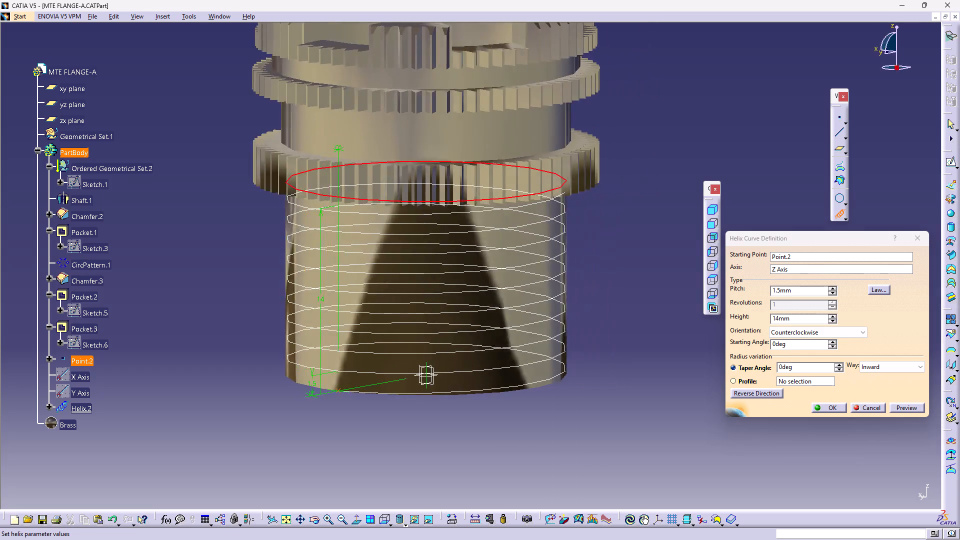
pyautogui.moveTo(785, 420); pyautogui.dragTo(934, 412, button='middle')
pyautogui.moveTo(785, 420); pyautogui.dragTo(934, 412, button='right')
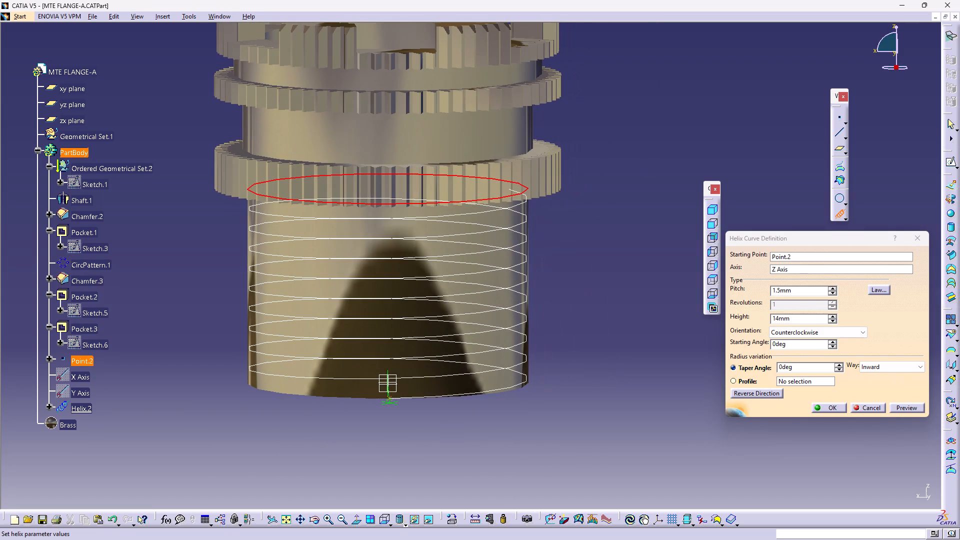
pyautogui.moveTo(934, 412); pyautogui.dragTo(784, 419, button='middle')
pyautogui.moveTo(934, 412); pyautogui.dragTo(784, 419, button='right')
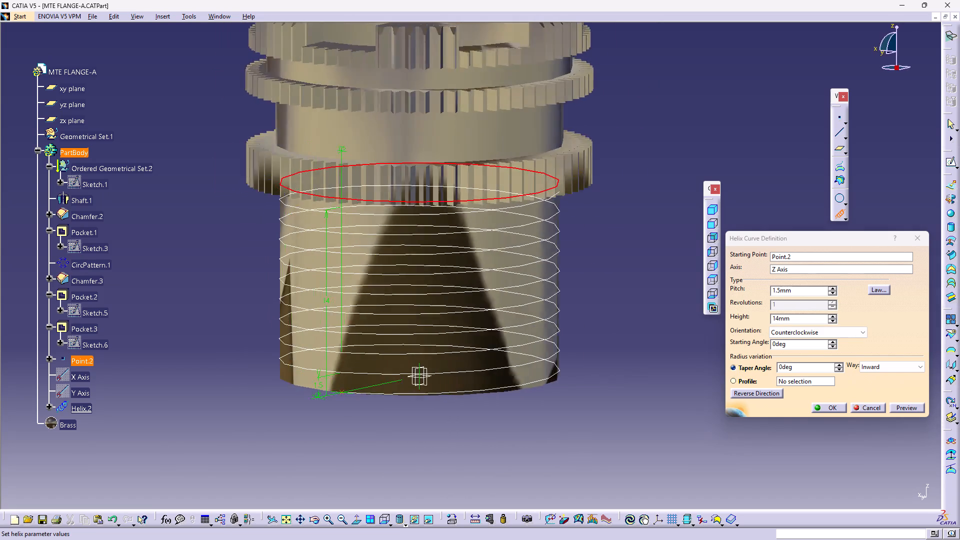
pyautogui.moveTo(784, 419); pyautogui.dragTo(628, 415, button='right')
pyautogui.moveTo(784, 419); pyautogui.dragTo(628, 415, button='middle')
pyautogui.moveTo(596, 435); pyautogui.dragTo(601, 379, button='middle')
pyautogui.moveTo(608, 407); pyautogui.dragTo(558, 375, button='middle')
pyautogui.moveTo(608, 407); pyautogui.dragTo(558, 375, button='right')
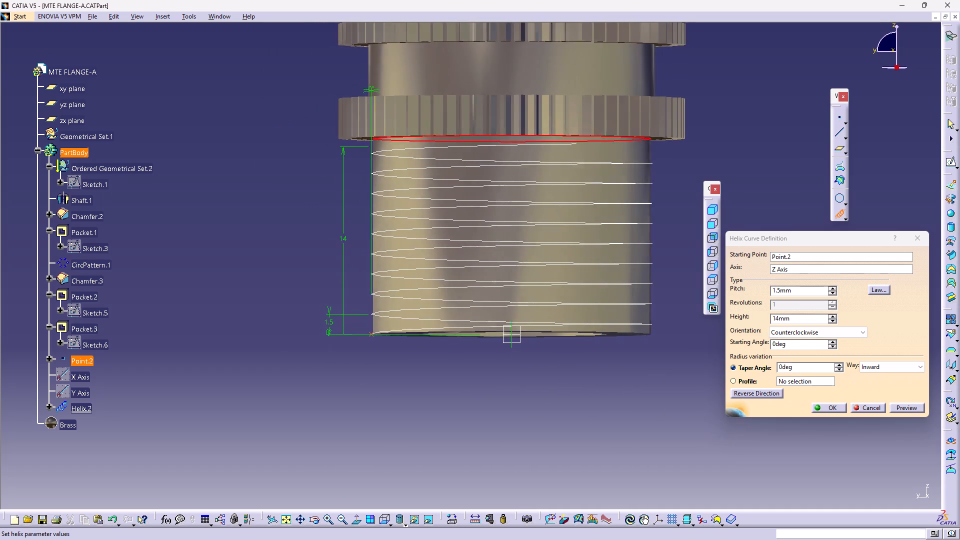
pyautogui.moveTo(558, 375); pyautogui.dragTo(562, 377, button='right')
pyautogui.moveTo(558, 375); pyautogui.dragTo(562, 377, button='middle')
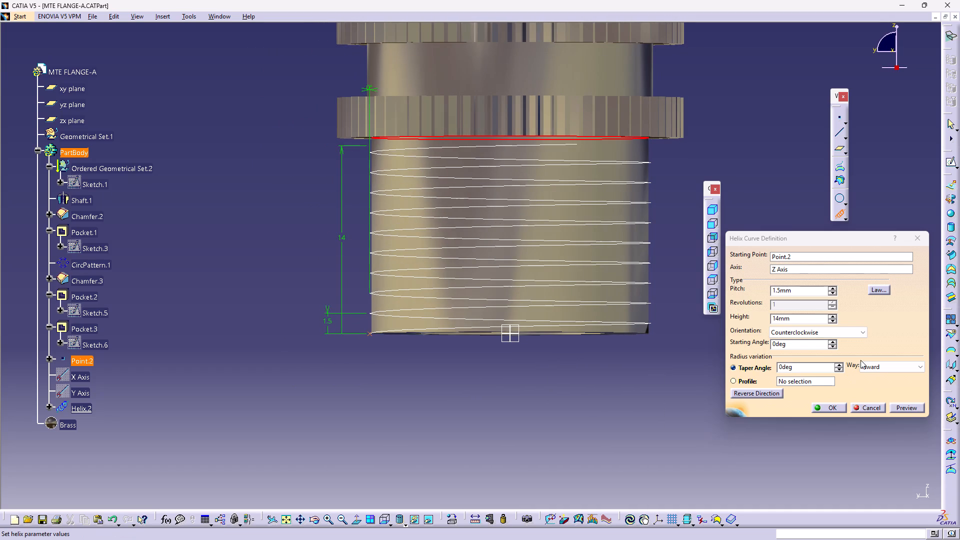
# Set the taper way to Outward and finish the helix curve.
pyautogui.click(880, 366)
pyautogui.click(879, 383)
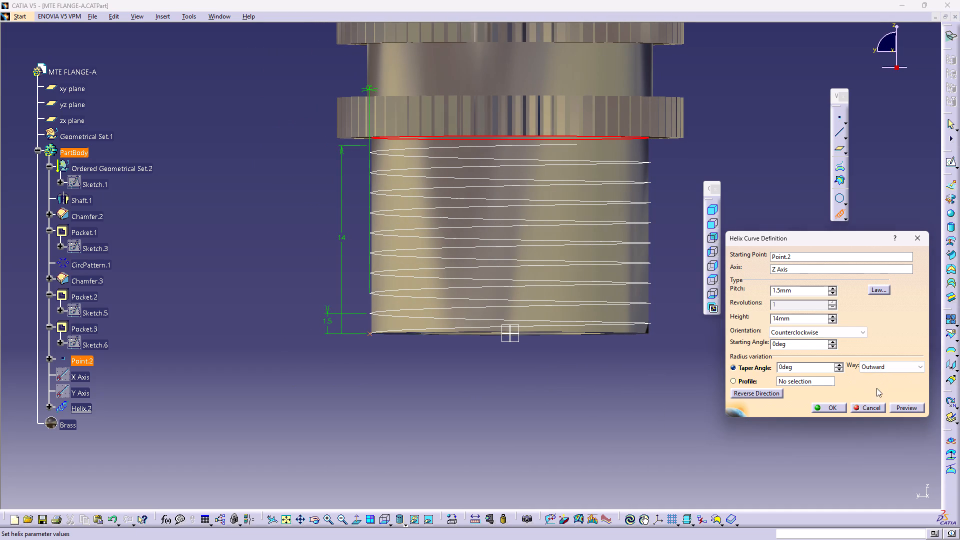
pyautogui.click(838, 405)
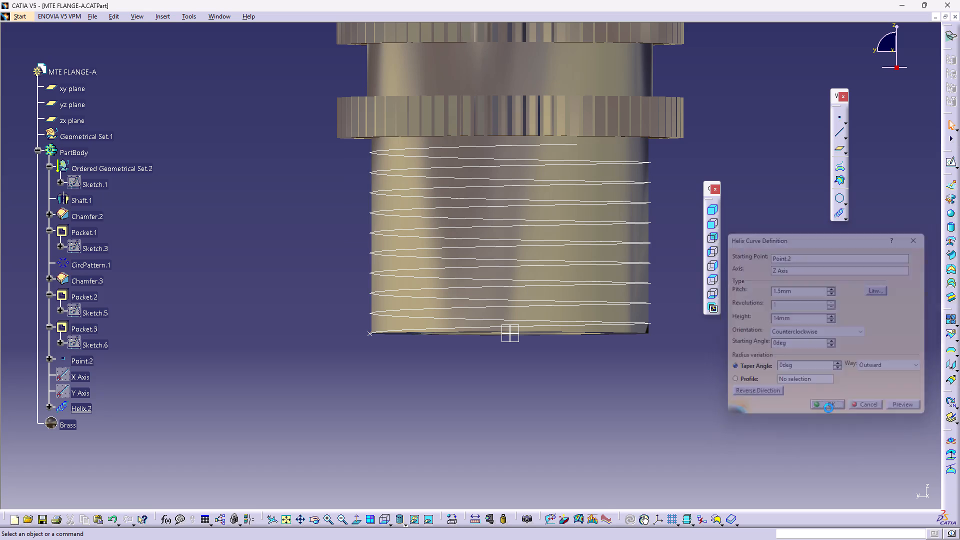
# Inspect the finished helix around the lower sleeve and show the model in the standard front view.
pyautogui.click(665, 389)
pyautogui.moveTo(660, 368); pyautogui.dragTo(528, 438, button='middle')
pyautogui.moveTo(654, 375); pyautogui.dragTo(528, 438, button='right')
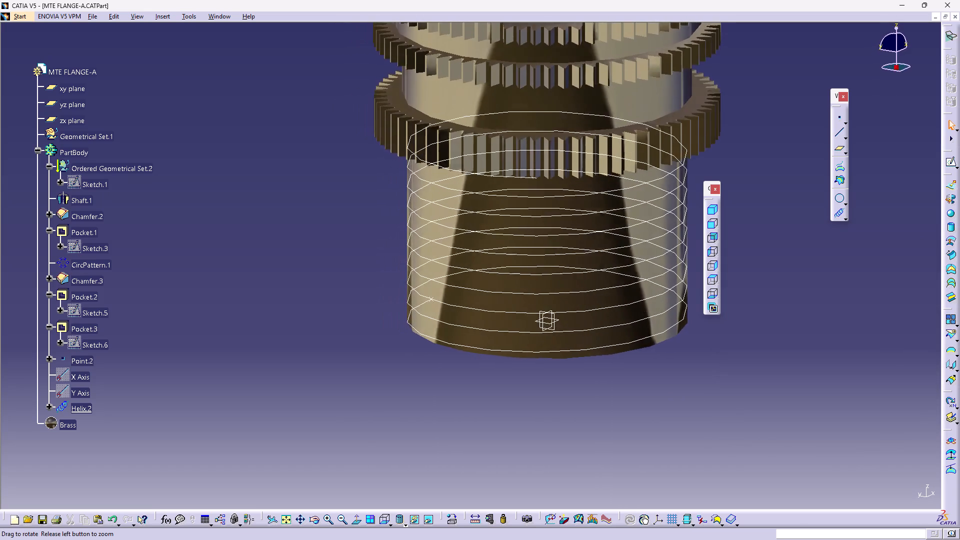
pyautogui.moveTo(528, 438); pyautogui.dragTo(619, 375, button='right')
pyautogui.moveTo(528, 438); pyautogui.dragTo(619, 375, button='middle')
pyautogui.click(614, 388)
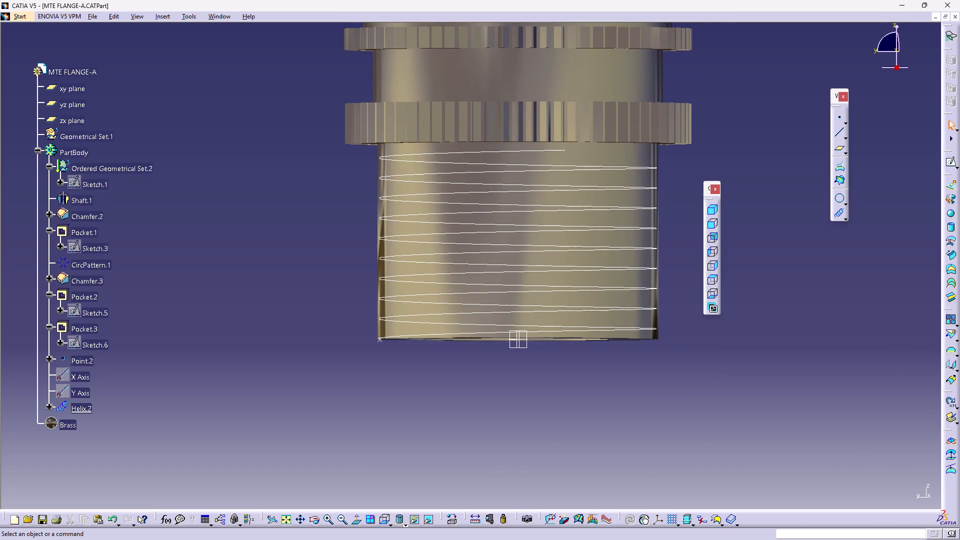
pyautogui.click(714, 222)
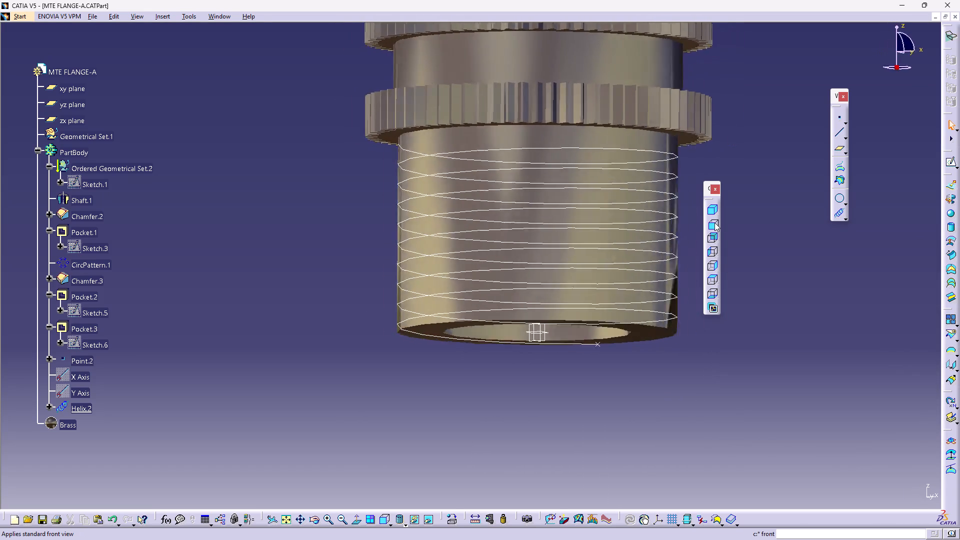
# Start a sketch on the yz plane, facing the lower sleeve where the helix begins.
pyautogui.moveTo(631, 351); pyautogui.dragTo(623, 300, button='middle')
pyautogui.rightClick(622, 317)
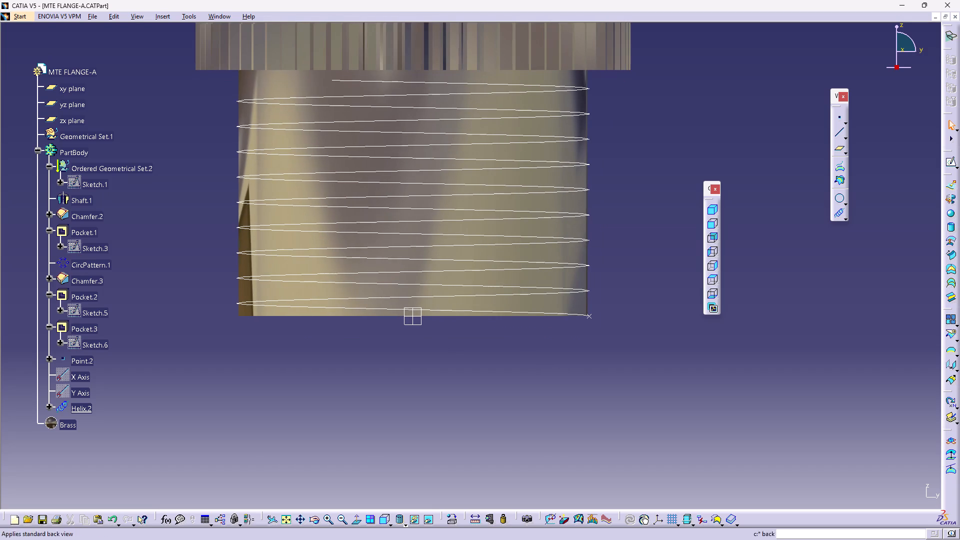
pyautogui.click(946, 160)
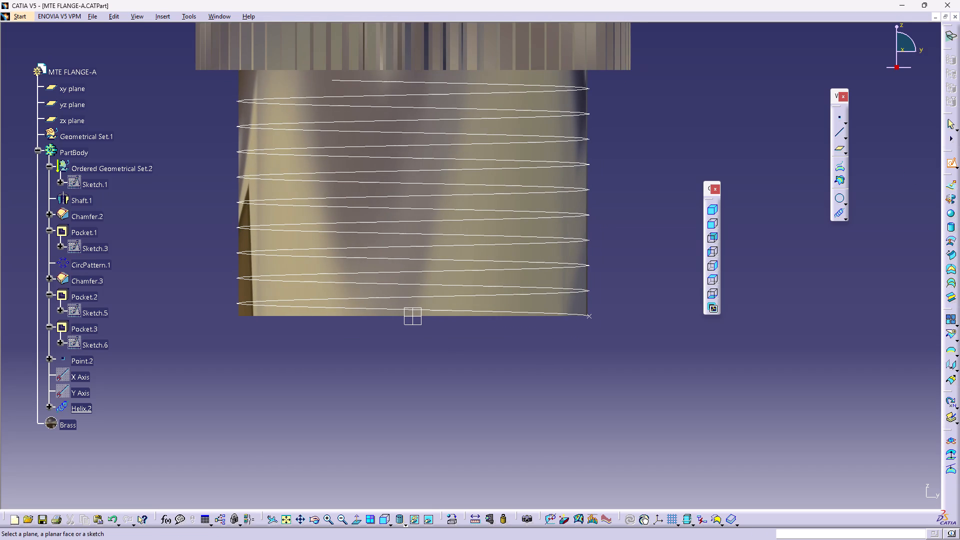
pyautogui.click(420, 322)
pyautogui.moveTo(655, 385); pyautogui.dragTo(640, 289, button='middle')
pyautogui.rightClick(634, 342)
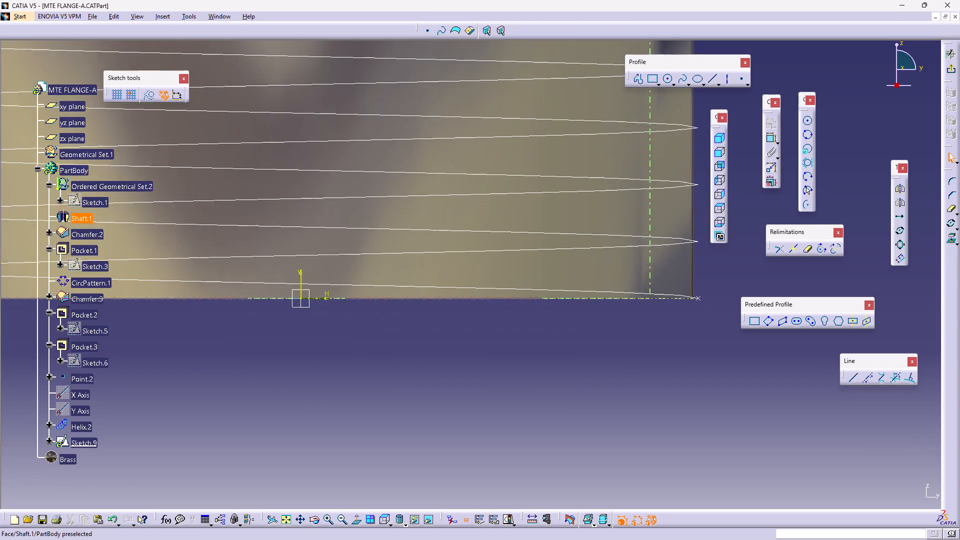
pyautogui.moveTo(640, 289); pyautogui.dragTo(640, 289, button='middle')
pyautogui.moveTo(649, 372); pyautogui.dragTo(561, 390, button='middle')
pyautogui.doubleClick(605, 378)
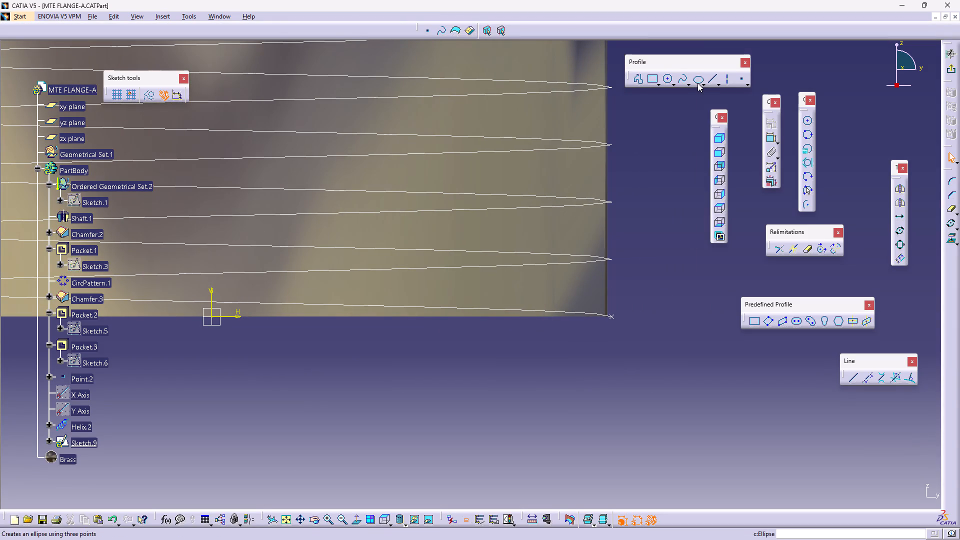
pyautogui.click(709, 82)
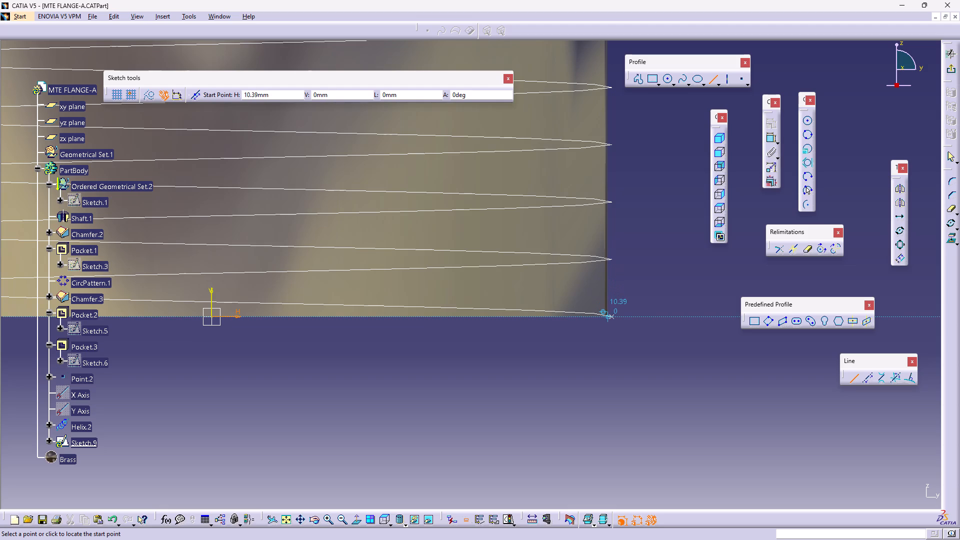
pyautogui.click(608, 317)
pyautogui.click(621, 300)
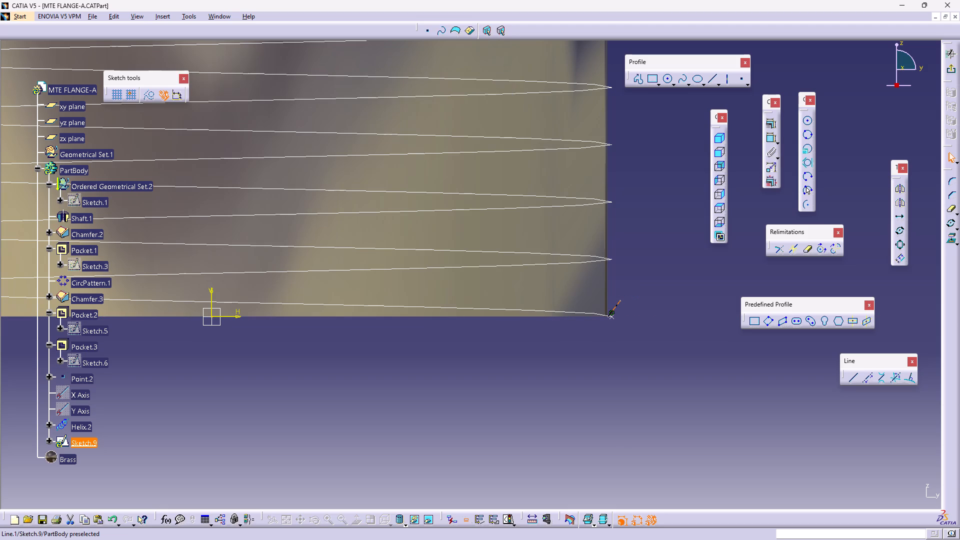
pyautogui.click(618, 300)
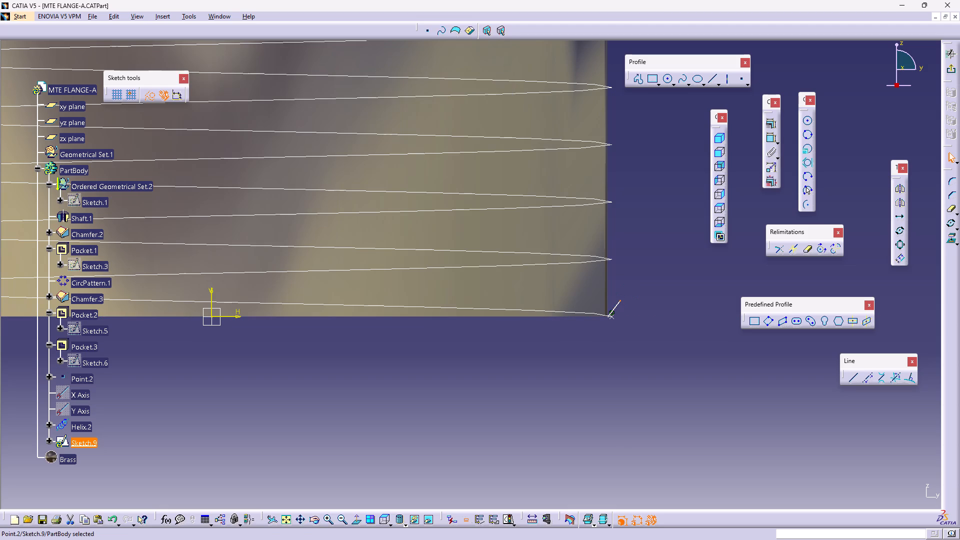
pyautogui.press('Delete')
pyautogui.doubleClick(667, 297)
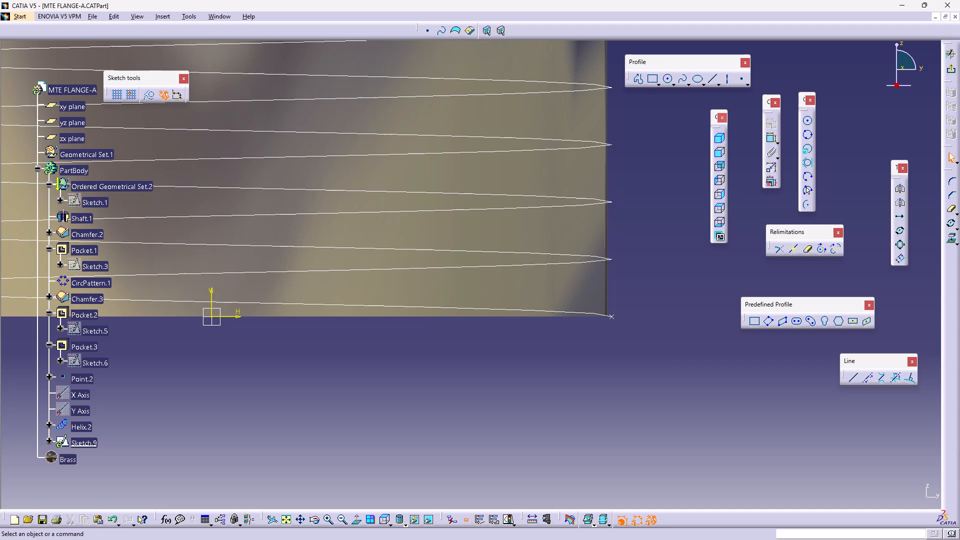
# Sketch a closed triangle at the helix start, with its apex on the horizontal axis at about H 10.34 mm and a vertical outer side at about H 10.68 mm.
pyautogui.click(635, 76)
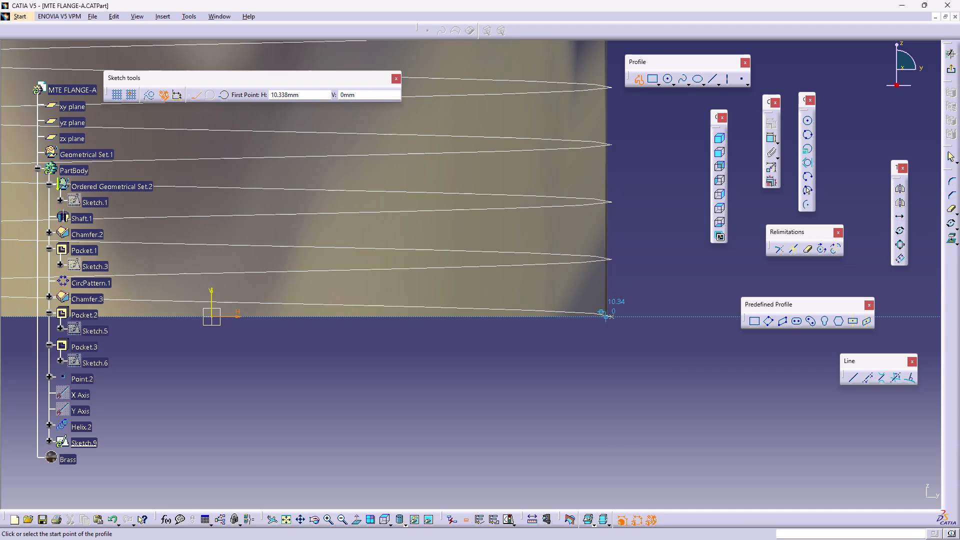
pyautogui.click(605, 315)
pyautogui.click(619, 301)
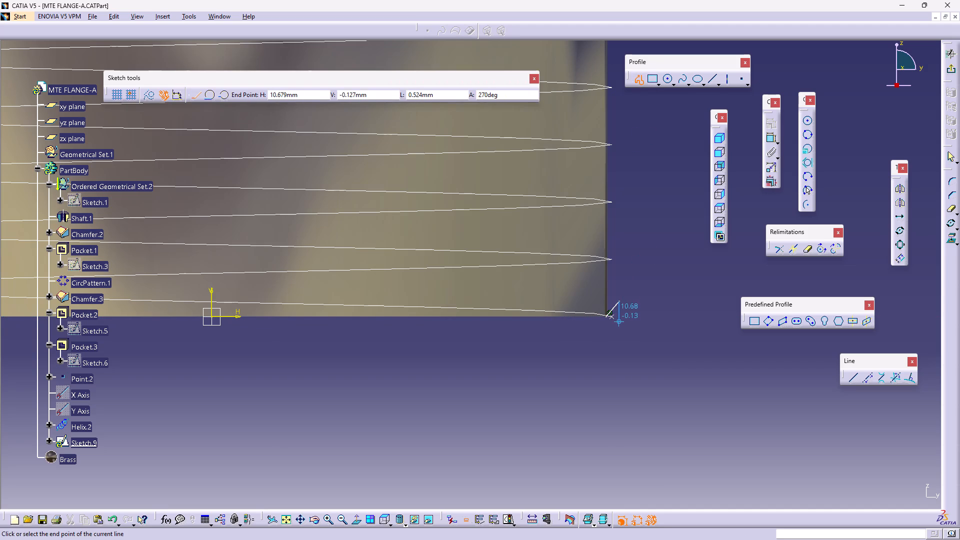
pyautogui.click(618, 330)
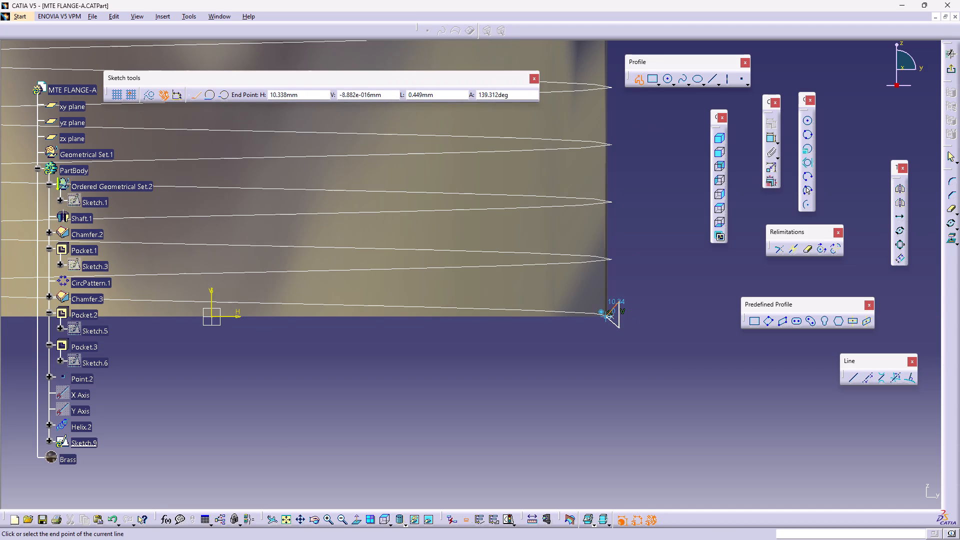
pyautogui.click(606, 315)
pyautogui.press('Escape')
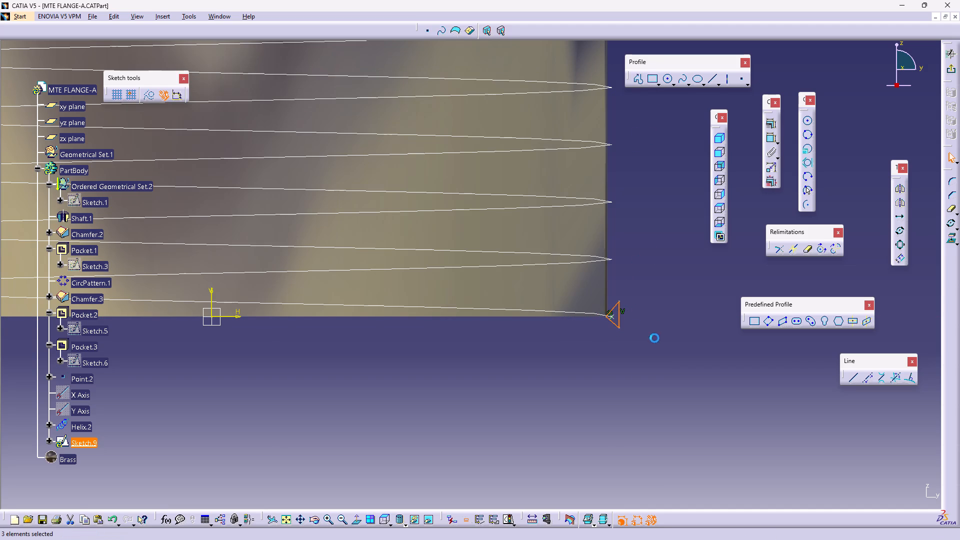
pyautogui.press('Escape')
# Reshape the triangle to be roughly symmetric about the horizontal axis, move its vertical side farther outside the sleeve, and finish the sketch.
pyautogui.moveTo(654, 338); pyautogui.dragTo(661, 305, button='middle')
pyautogui.rightClick(654, 338)
pyautogui.scroll(1, 654, 338)
pyautogui.click(590, 386)
pyautogui.moveTo(680, 341); pyautogui.dragTo(664, 340)
pyautogui.click(647, 386)
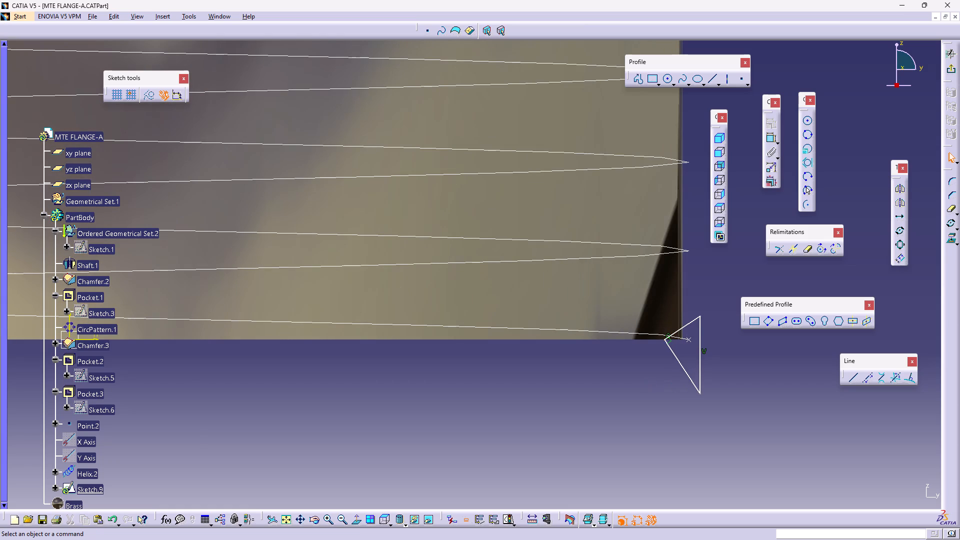
pyautogui.moveTo(700, 392); pyautogui.dragTo(697, 372)
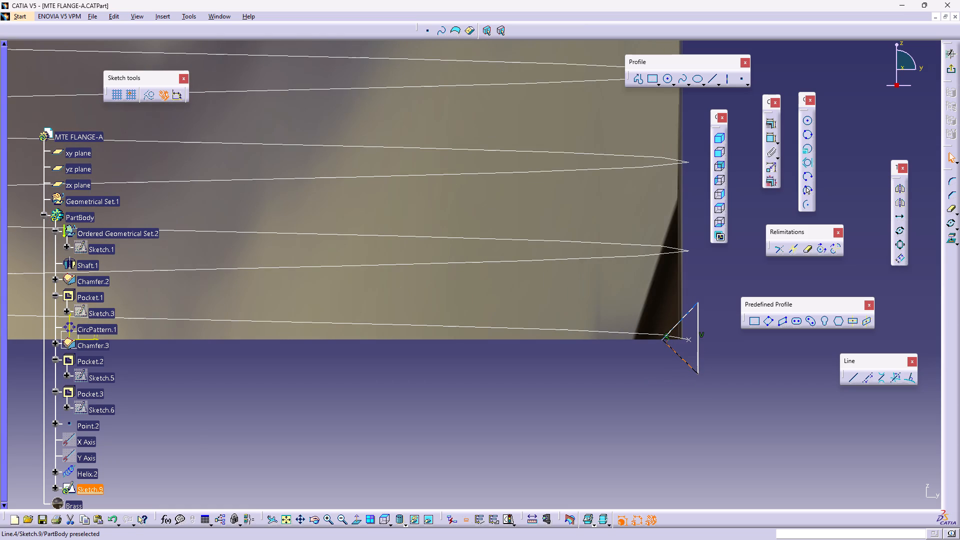
pyautogui.click(667, 340)
pyautogui.press('Delete')
pyautogui.click(652, 417)
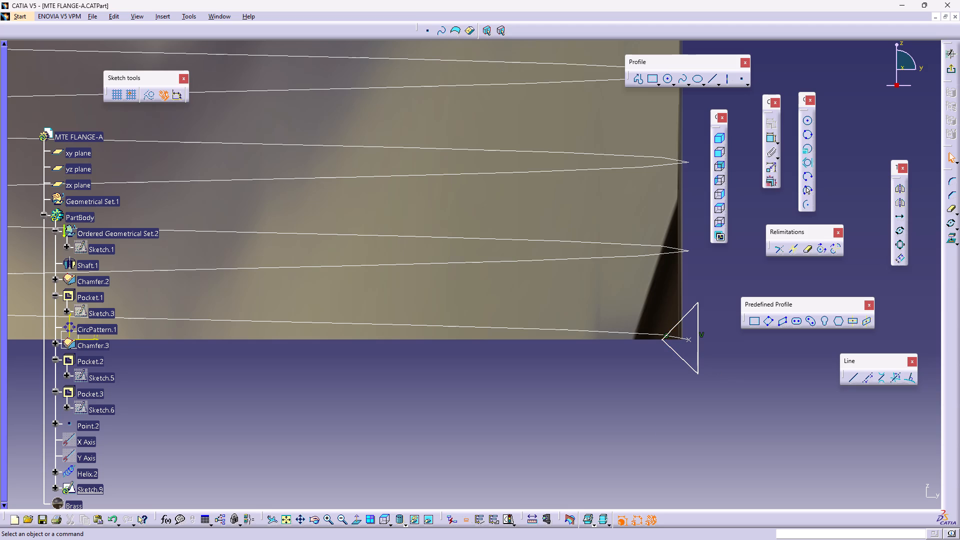
pyautogui.moveTo(697, 344); pyautogui.dragTo(734, 347)
pyautogui.click(668, 409)
pyautogui.click(953, 67)
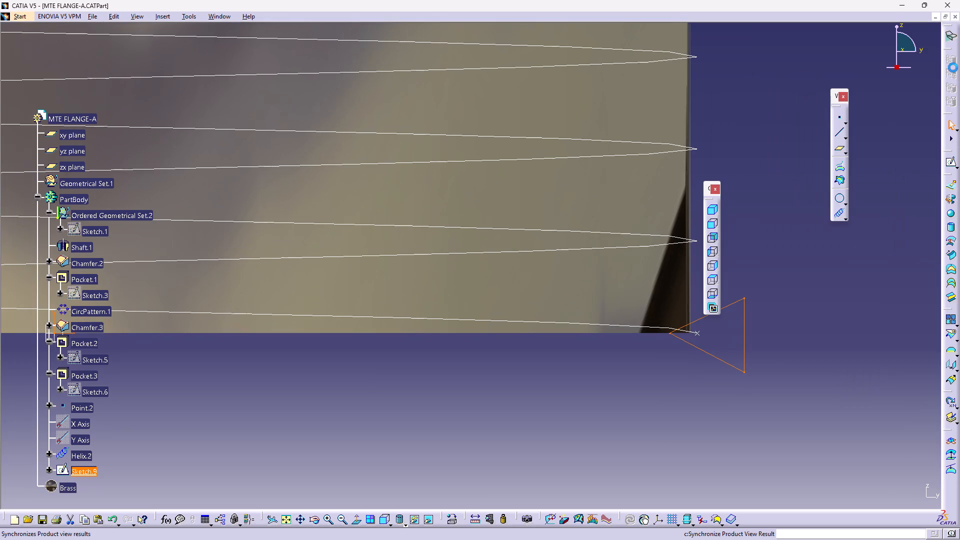
# Switch to the Part Design workbench.
pyautogui.moveTo(764, 271); pyautogui.dragTo(758, 292, button='middle')
pyautogui.rightClick(758, 222)
pyautogui.moveTo(652, 296); pyautogui.dragTo(615, 349, button='middle')
pyautogui.moveTo(652, 296); pyautogui.dragTo(615, 335, button='right')
pyautogui.rightClick(614, 335)
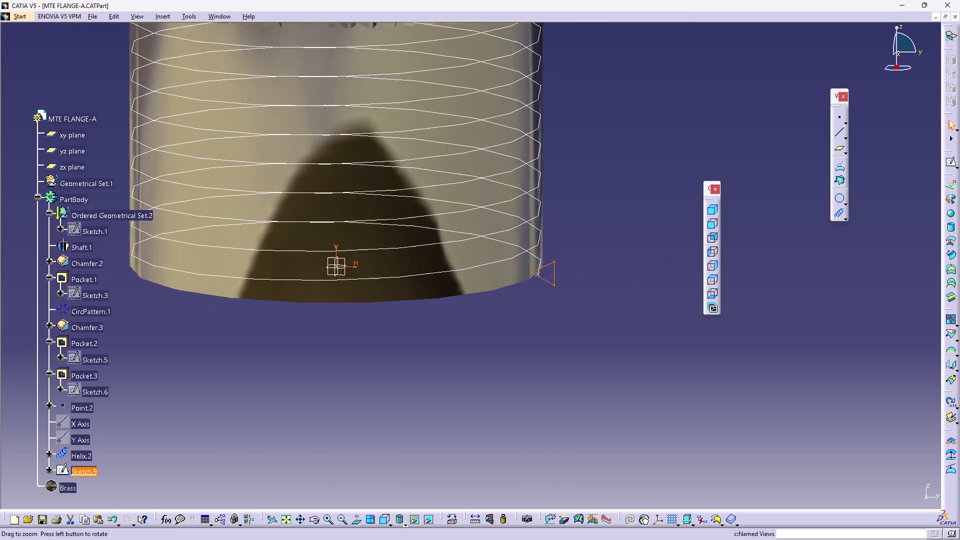
pyautogui.moveTo(615, 349); pyautogui.dragTo(622, 370, button='middle')
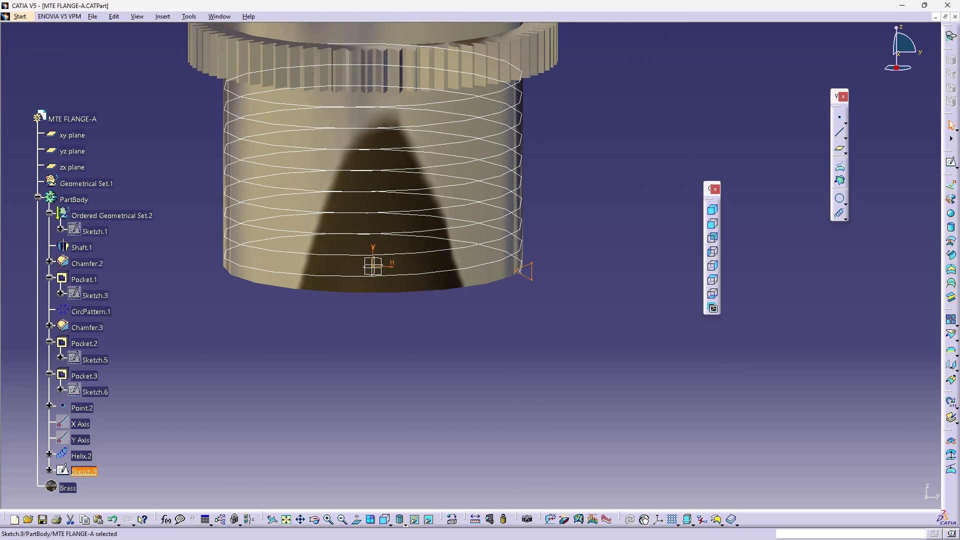
pyautogui.click(816, 285)
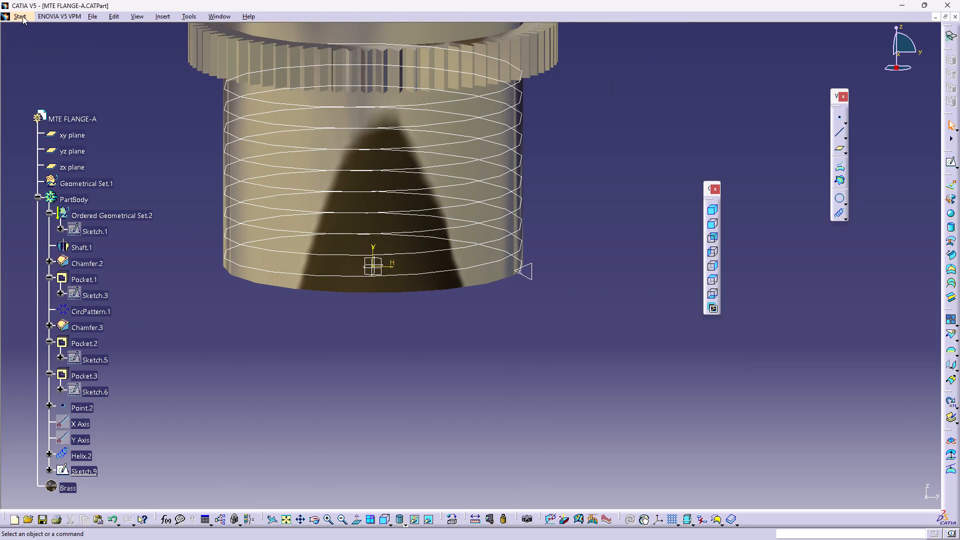
pyautogui.click(22, 16)
pyautogui.click(61, 62)
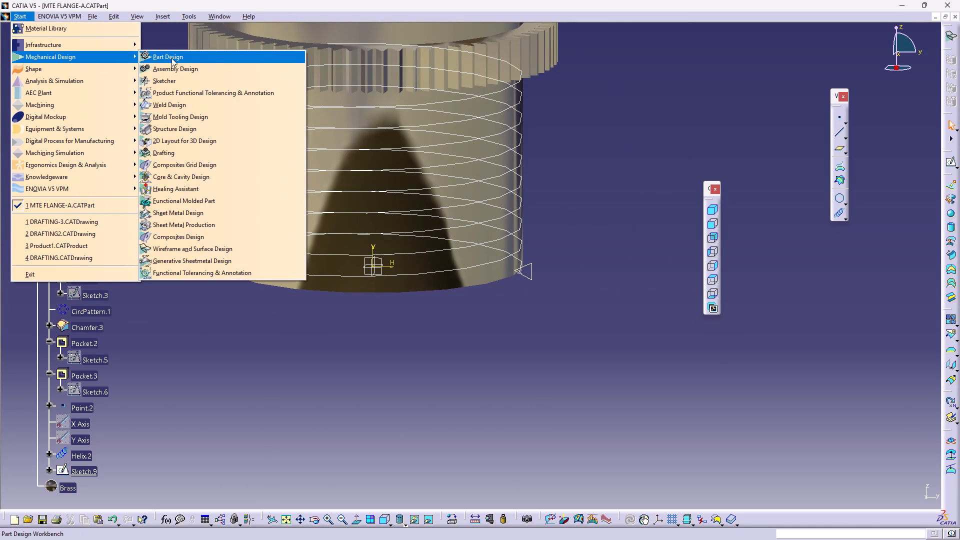
pyautogui.click(171, 58)
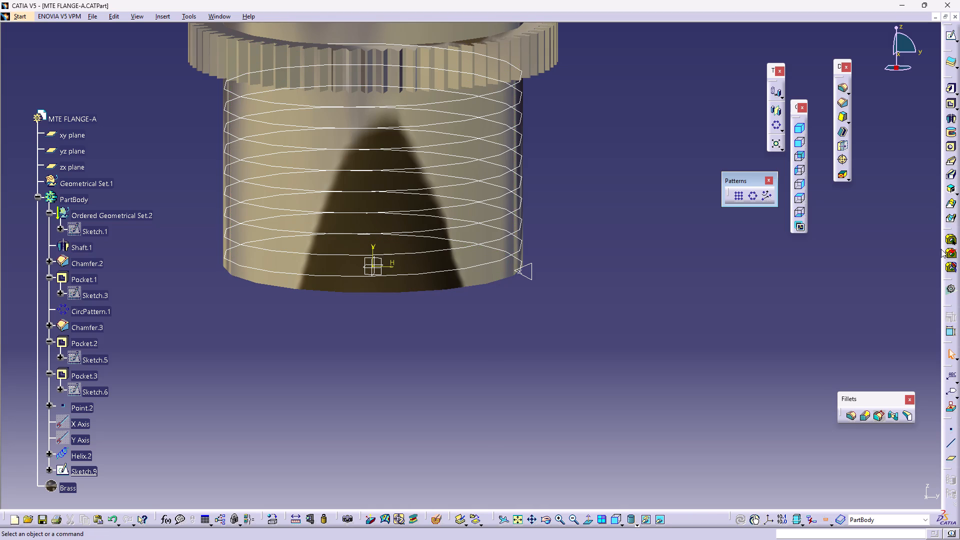
# Examine the helix and the triangular profile on the lower sleeve from several angles.
pyautogui.moveTo(673, 279); pyautogui.dragTo(688, 312, button='middle')
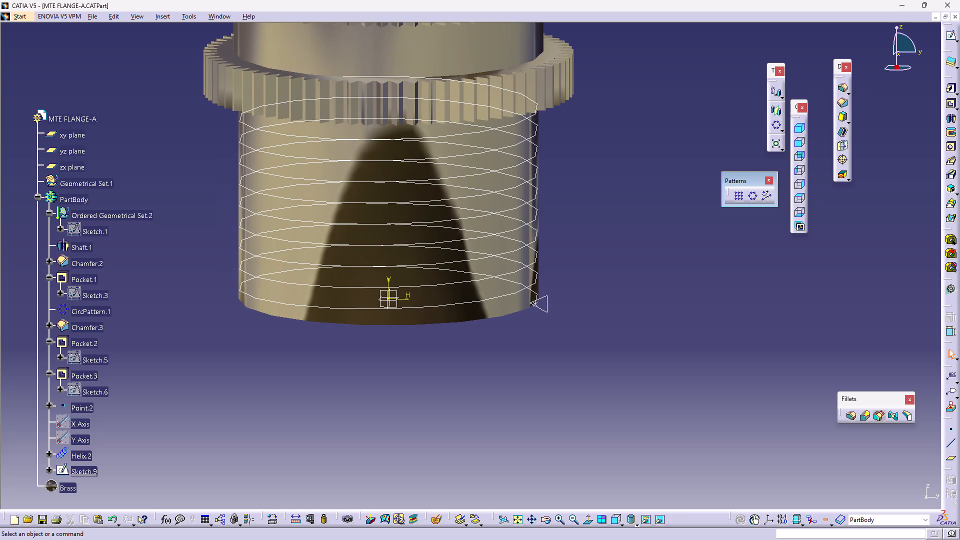
pyautogui.moveTo(678, 236); pyautogui.dragTo(705, 362, button='middle')
pyautogui.moveTo(705, 362); pyautogui.dragTo(686, 370, button='middle')
pyautogui.moveTo(705, 362); pyautogui.dragTo(680, 334, button='right')
pyautogui.rightClick(676, 328)
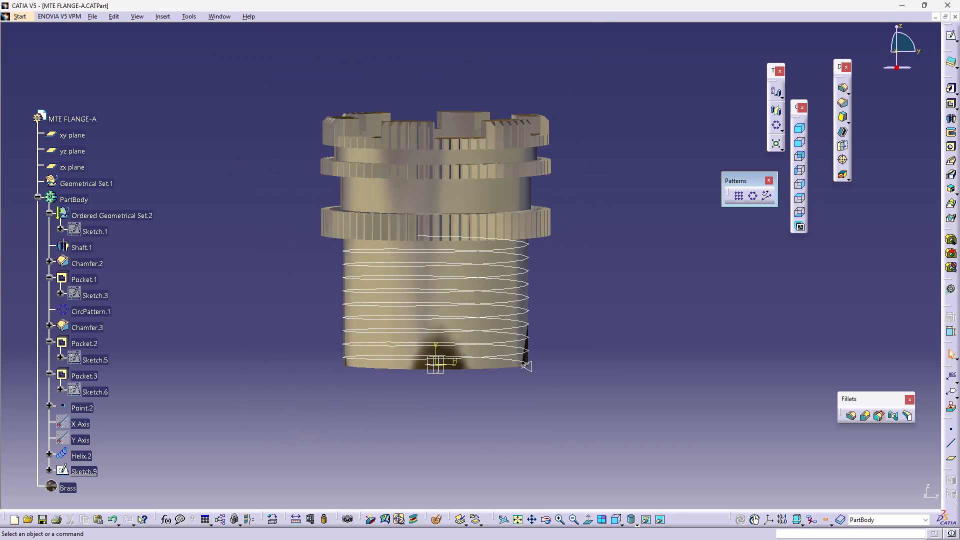
pyautogui.moveTo(686, 370); pyautogui.dragTo(686, 371, button='middle')
pyautogui.moveTo(675, 325); pyautogui.dragTo(682, 387, button='middle')
pyautogui.moveTo(675, 325); pyautogui.dragTo(682, 387, button='right')
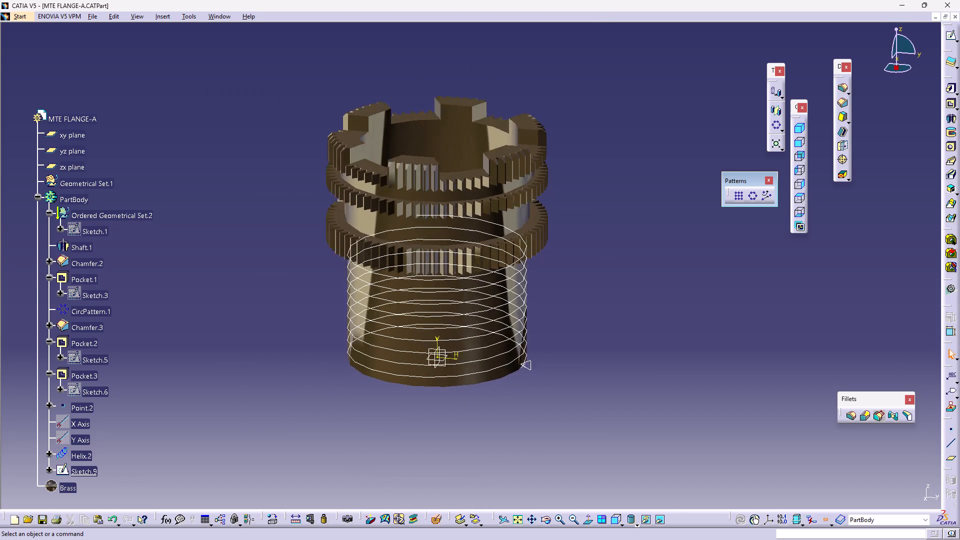
pyautogui.moveTo(682, 387); pyautogui.dragTo(633, 378, button='right')
pyautogui.moveTo(682, 387); pyautogui.dragTo(633, 378, button='middle')
pyautogui.moveTo(623, 383); pyautogui.dragTo(629, 328, button='middle')
pyautogui.moveTo(602, 351); pyautogui.dragTo(597, 274, button='middle')
pyautogui.moveTo(602, 351); pyautogui.dragTo(597, 274, button='right')
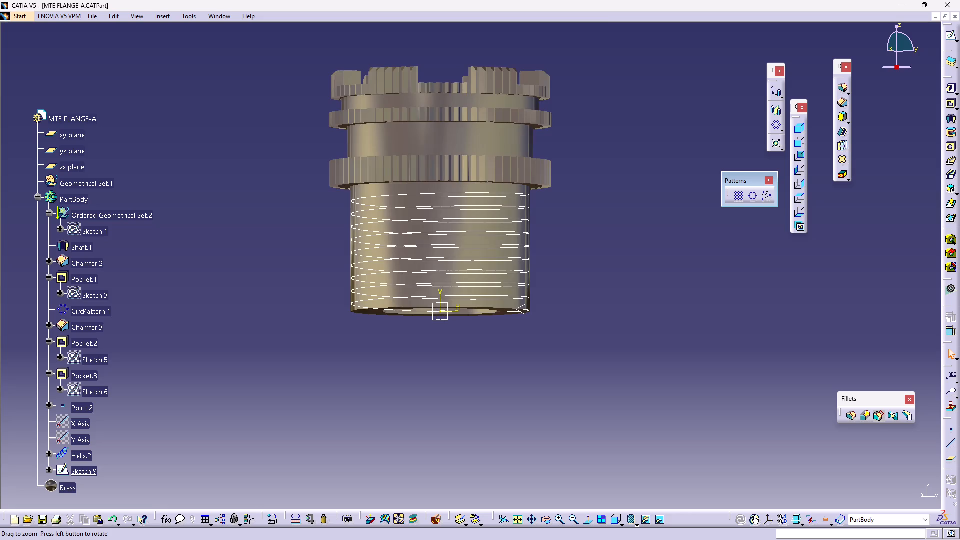
pyautogui.moveTo(597, 274); pyautogui.dragTo(603, 238, button='middle')
pyautogui.moveTo(598, 275); pyautogui.dragTo(604, 277, button='right')
pyautogui.moveTo(600, 271); pyautogui.dragTo(704, 288, button='middle')
pyautogui.moveTo(600, 271); pyautogui.dragTo(704, 288, button='right')
pyautogui.moveTo(703, 291); pyautogui.dragTo(726, 242, button='middle')
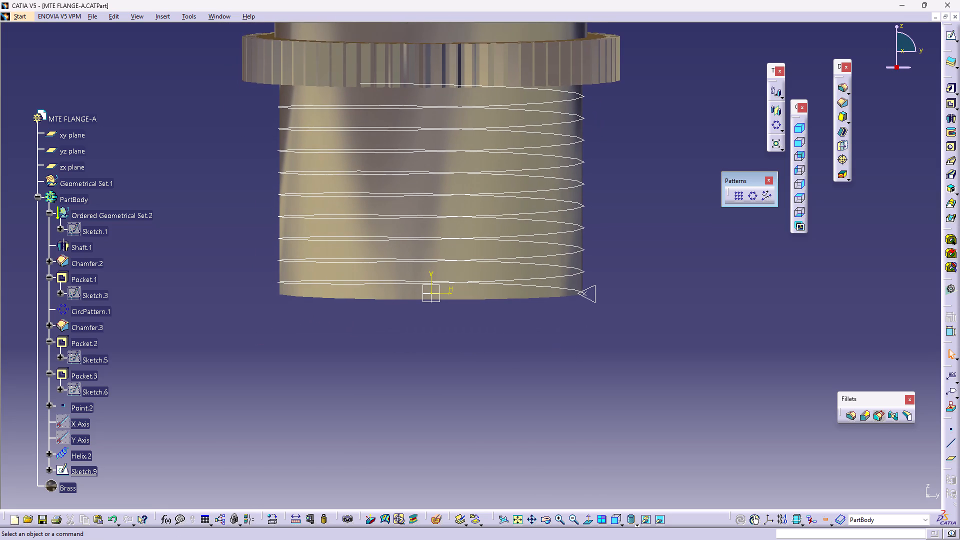
# Cut a Slot using the triangular sketch as profile and the helix as center curve, with profile control set to Keep angle.
pyautogui.click(950, 171)
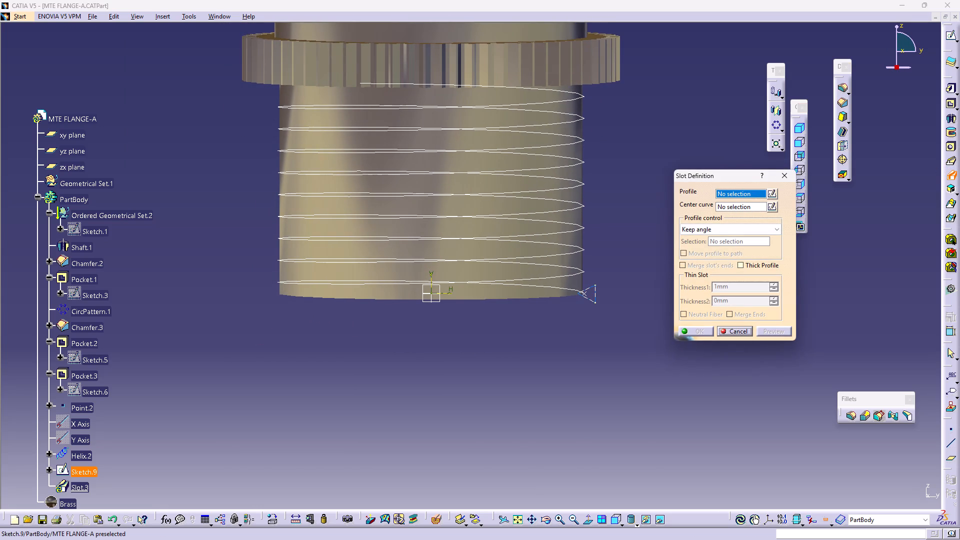
pyautogui.click(594, 287)
pyautogui.click(571, 288)
pyautogui.moveTo(614, 330); pyautogui.dragTo(594, 313, button='middle')
pyautogui.moveTo(614, 330); pyautogui.dragTo(594, 313, button='right')
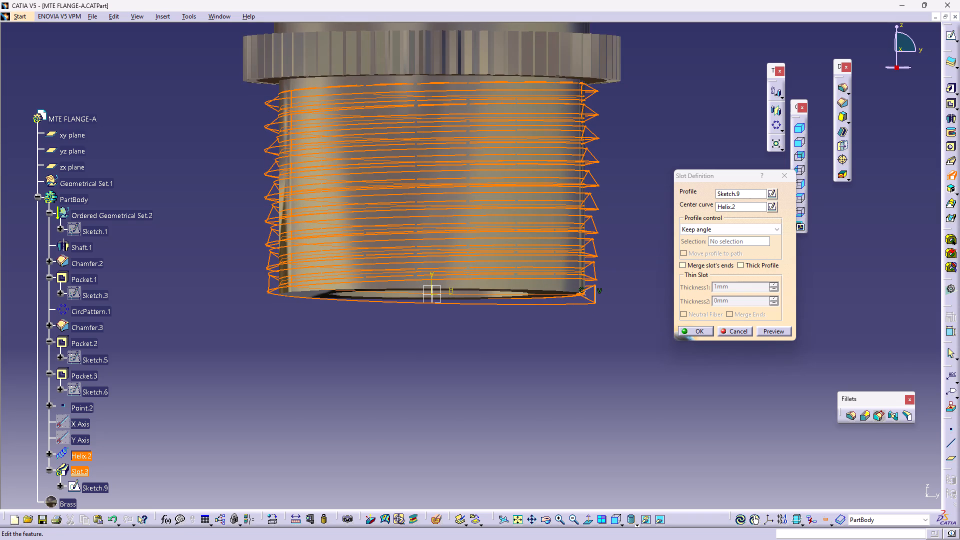
pyautogui.click(770, 333)
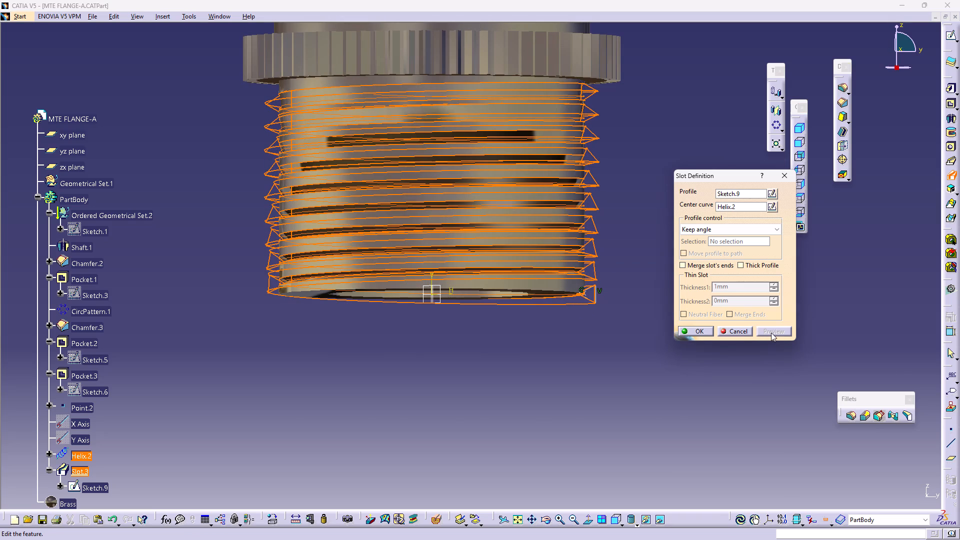
pyautogui.moveTo(592, 327); pyautogui.dragTo(475, 327, button='middle')
pyautogui.moveTo(592, 326); pyautogui.dragTo(475, 327, button='right')
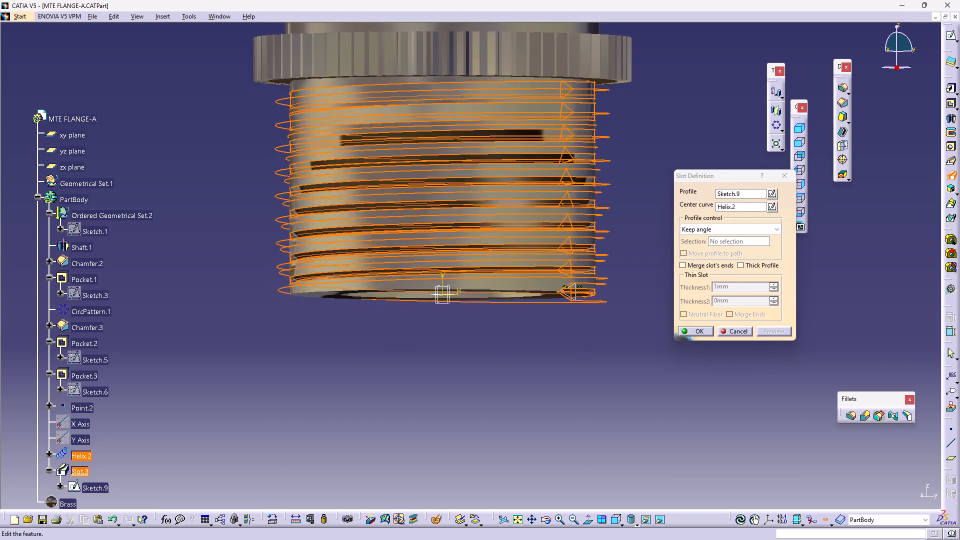
pyautogui.moveTo(475, 327); pyautogui.dragTo(478, 347, button='middle')
pyautogui.moveTo(475, 327); pyautogui.dragTo(478, 348, button='right')
pyautogui.click(690, 329)
pyautogui.click(635, 356)
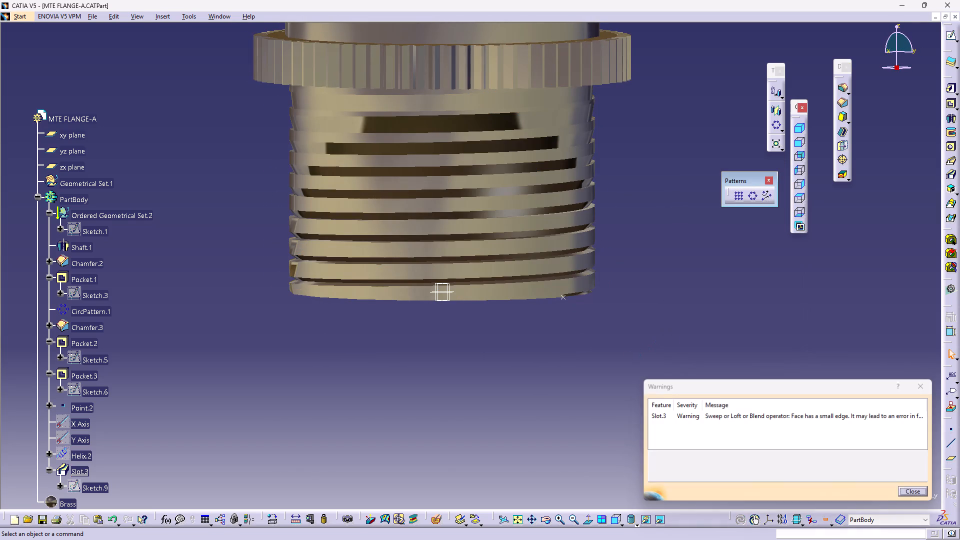
pyautogui.middleClick(640, 343)
pyautogui.click(925, 389)
# Inspect the helical thread cut around the lower sleeve, checking the groove shape and its upper end from several sides.
pyautogui.moveTo(552, 316); pyautogui.dragTo(685, 421, button='middle')
pyautogui.moveTo(664, 389); pyautogui.dragTo(437, 386, button='middle')
pyautogui.moveTo(664, 389); pyautogui.dragTo(437, 386, button='right')
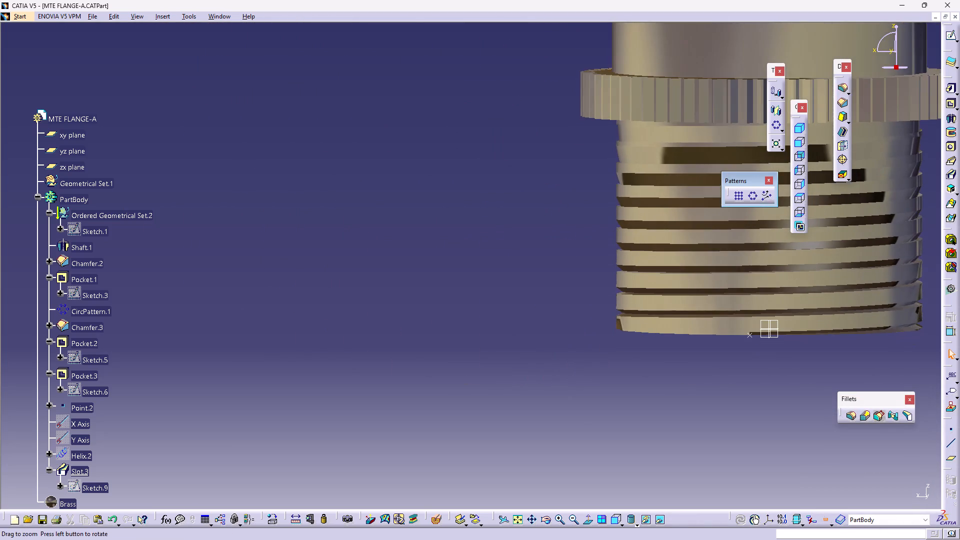
pyautogui.moveTo(655, 333); pyautogui.dragTo(488, 365, button='middle')
pyautogui.moveTo(466, 352); pyautogui.dragTo(487, 364, button='right')
pyautogui.moveTo(616, 397); pyautogui.dragTo(574, 356, button='middle')
pyautogui.moveTo(572, 378); pyautogui.dragTo(574, 356, button='right')
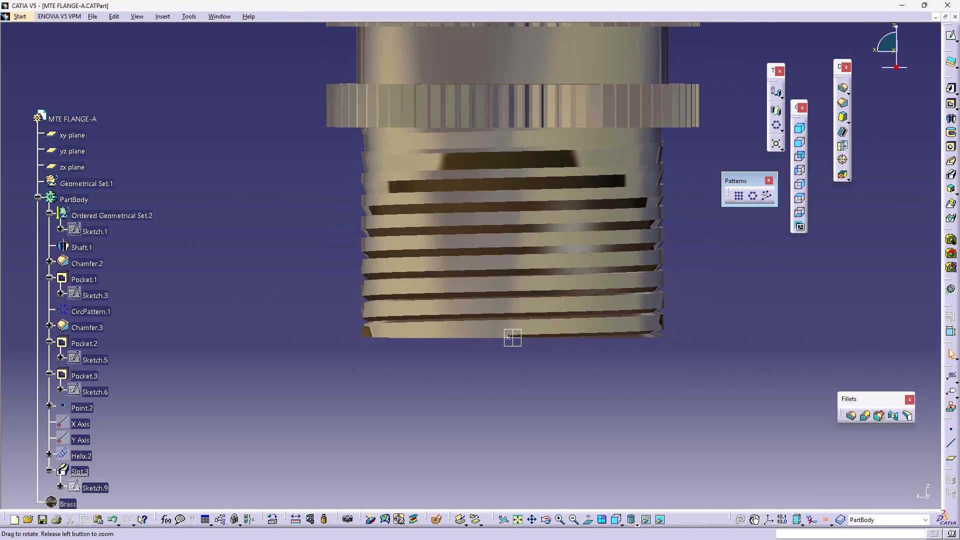
pyautogui.moveTo(574, 356); pyautogui.dragTo(788, 384, button='right')
pyautogui.moveTo(574, 356); pyautogui.dragTo(788, 384, button='middle')
pyautogui.moveTo(403, 366); pyautogui.dragTo(694, 322, button='middle')
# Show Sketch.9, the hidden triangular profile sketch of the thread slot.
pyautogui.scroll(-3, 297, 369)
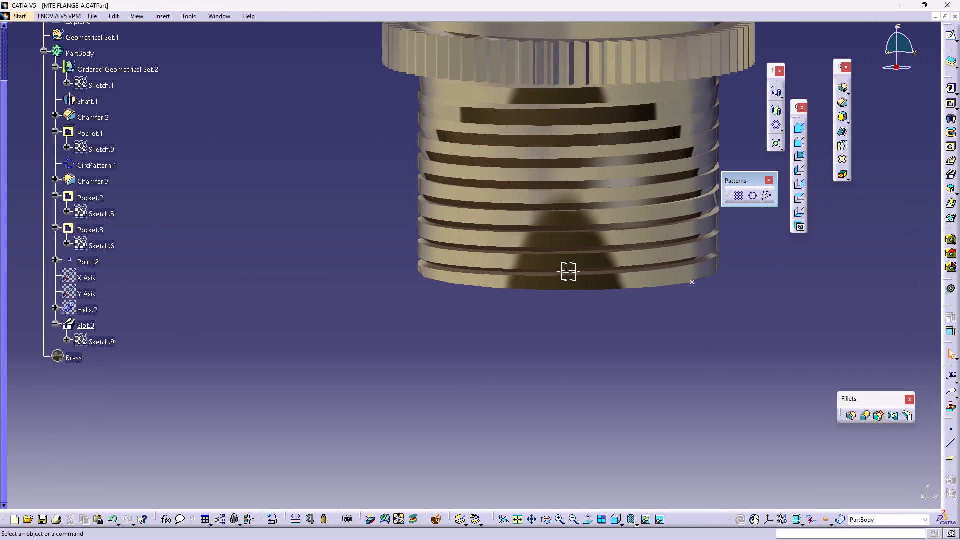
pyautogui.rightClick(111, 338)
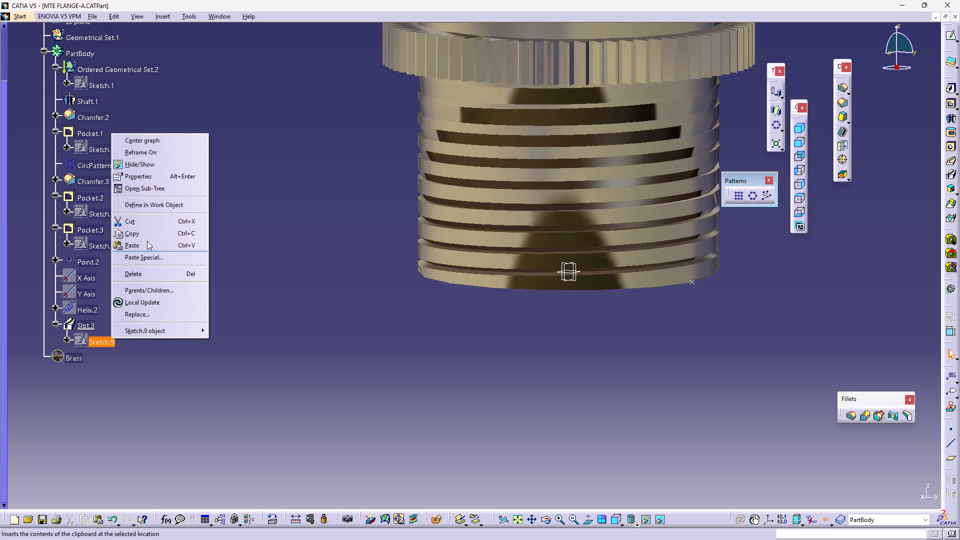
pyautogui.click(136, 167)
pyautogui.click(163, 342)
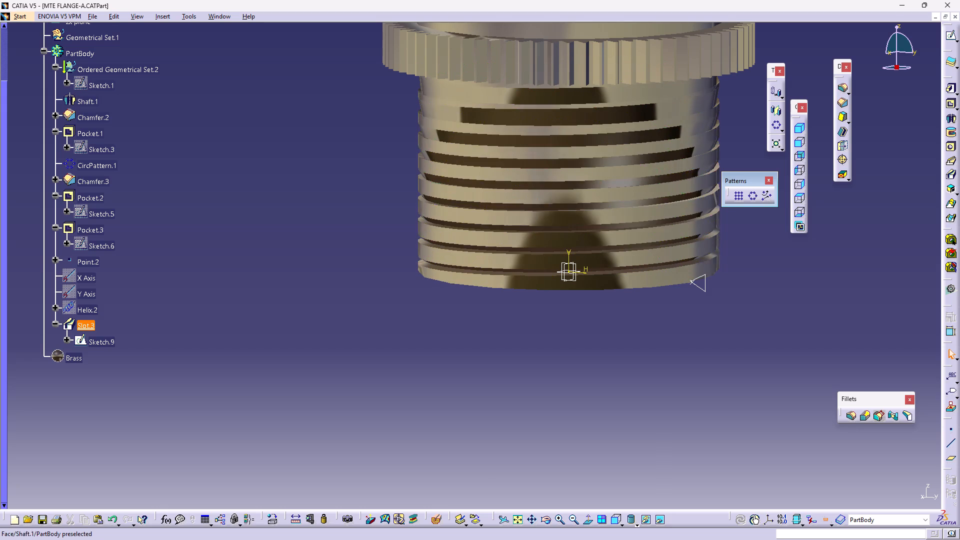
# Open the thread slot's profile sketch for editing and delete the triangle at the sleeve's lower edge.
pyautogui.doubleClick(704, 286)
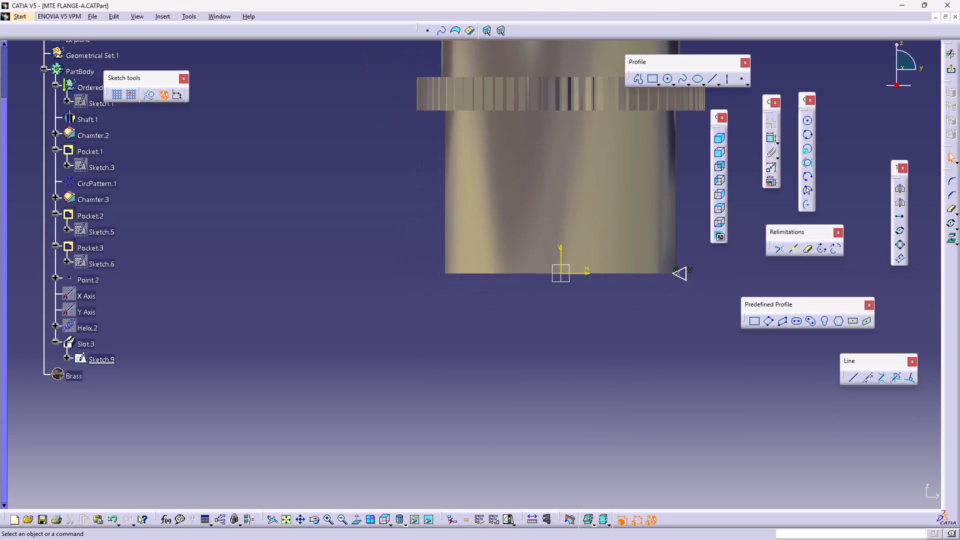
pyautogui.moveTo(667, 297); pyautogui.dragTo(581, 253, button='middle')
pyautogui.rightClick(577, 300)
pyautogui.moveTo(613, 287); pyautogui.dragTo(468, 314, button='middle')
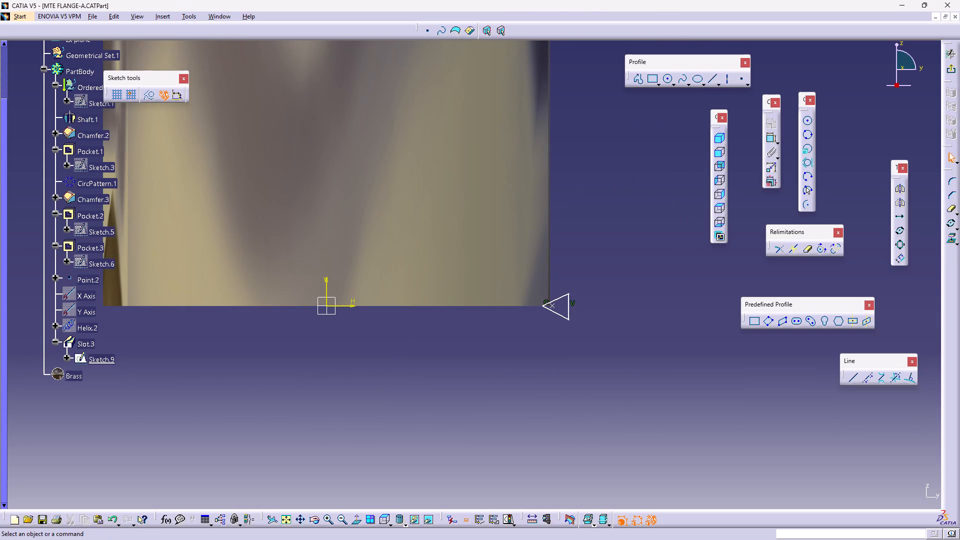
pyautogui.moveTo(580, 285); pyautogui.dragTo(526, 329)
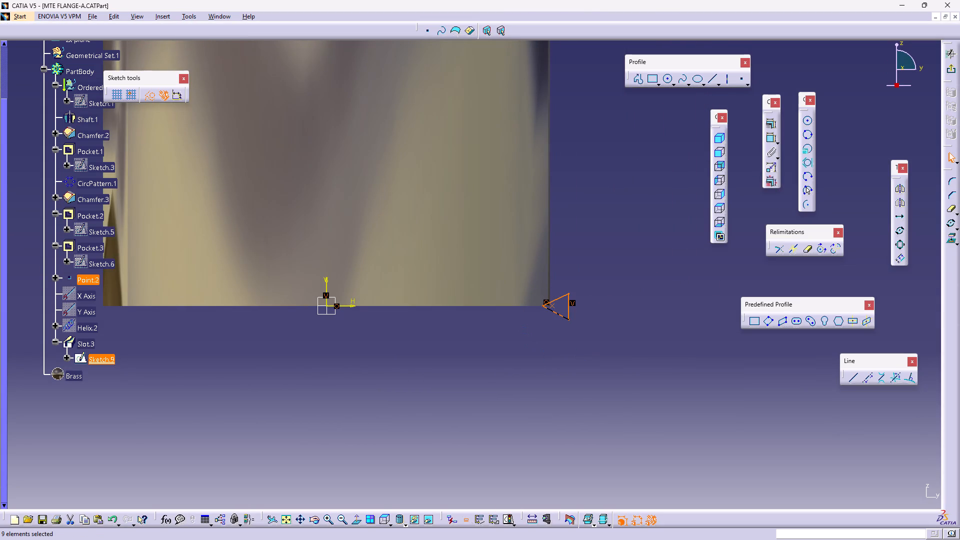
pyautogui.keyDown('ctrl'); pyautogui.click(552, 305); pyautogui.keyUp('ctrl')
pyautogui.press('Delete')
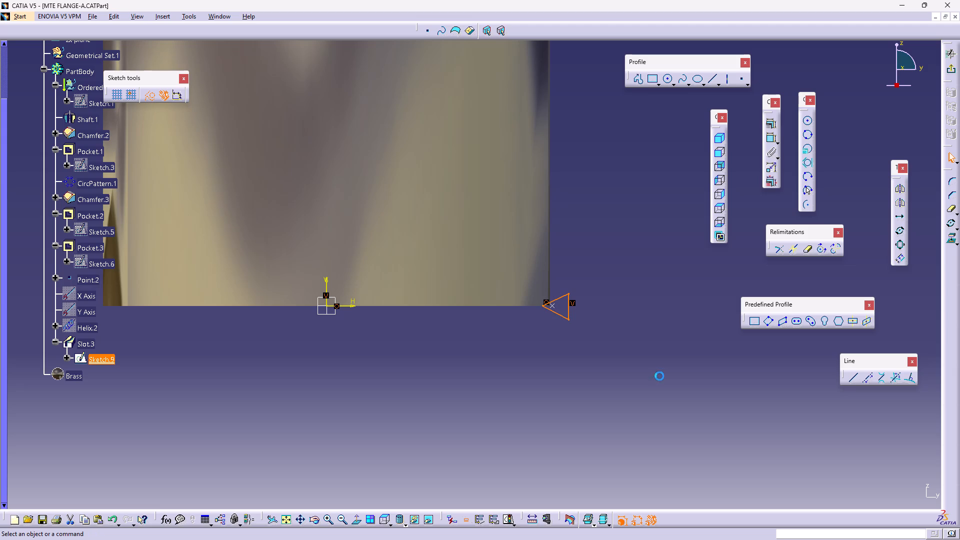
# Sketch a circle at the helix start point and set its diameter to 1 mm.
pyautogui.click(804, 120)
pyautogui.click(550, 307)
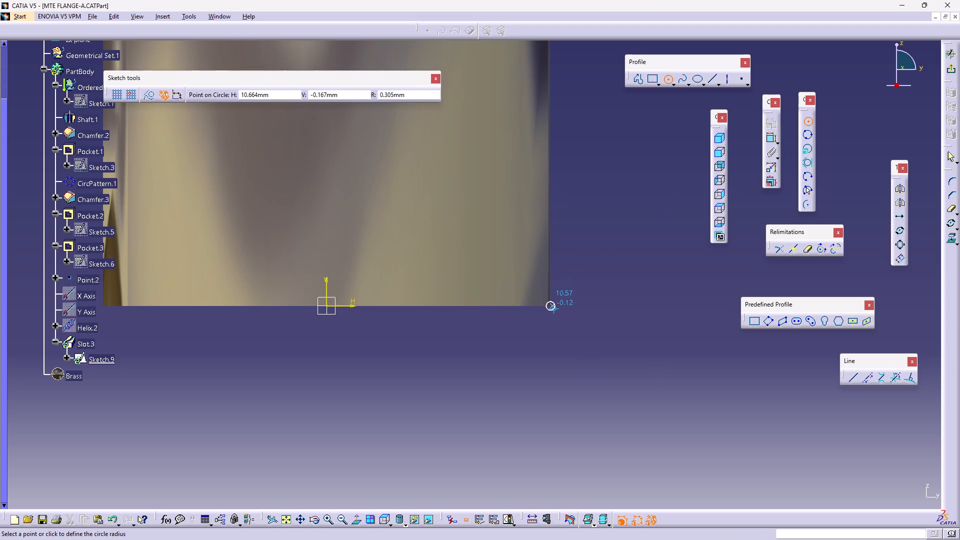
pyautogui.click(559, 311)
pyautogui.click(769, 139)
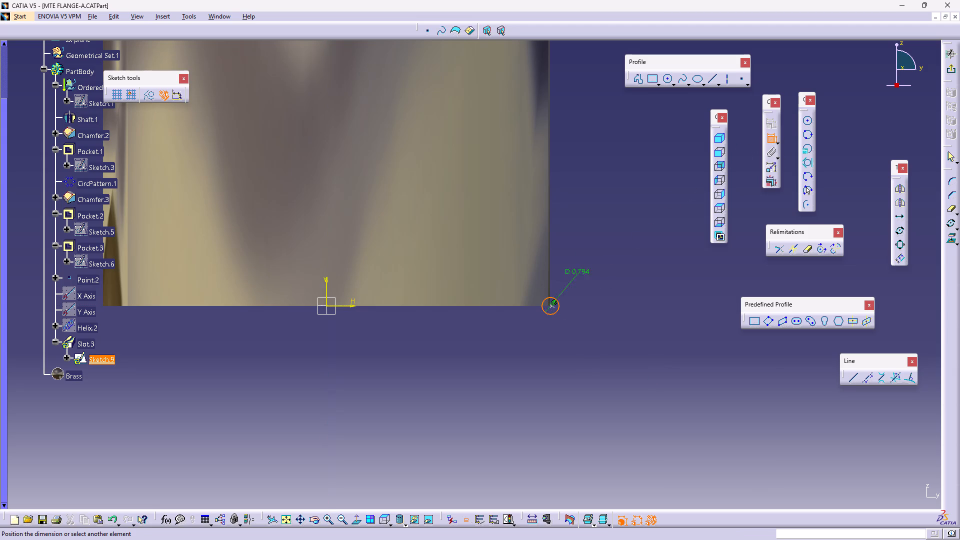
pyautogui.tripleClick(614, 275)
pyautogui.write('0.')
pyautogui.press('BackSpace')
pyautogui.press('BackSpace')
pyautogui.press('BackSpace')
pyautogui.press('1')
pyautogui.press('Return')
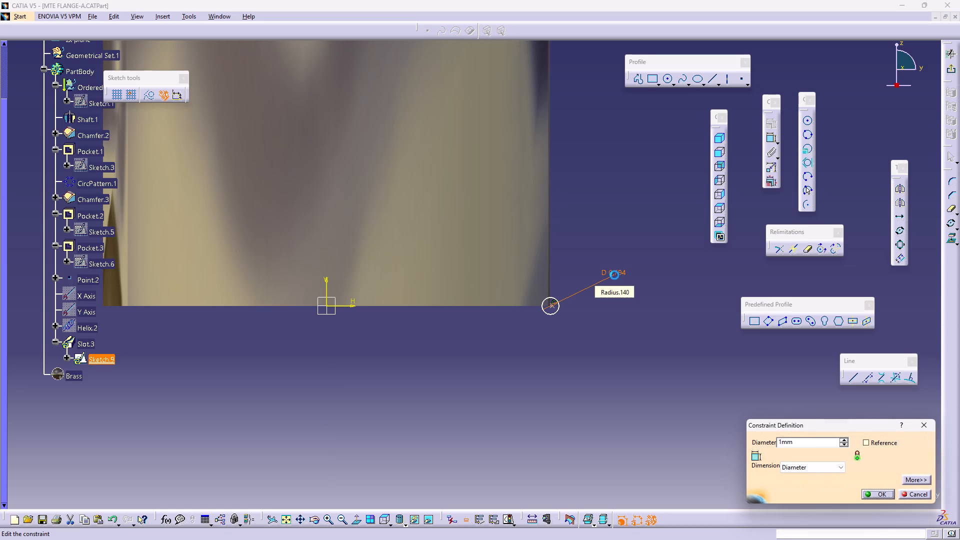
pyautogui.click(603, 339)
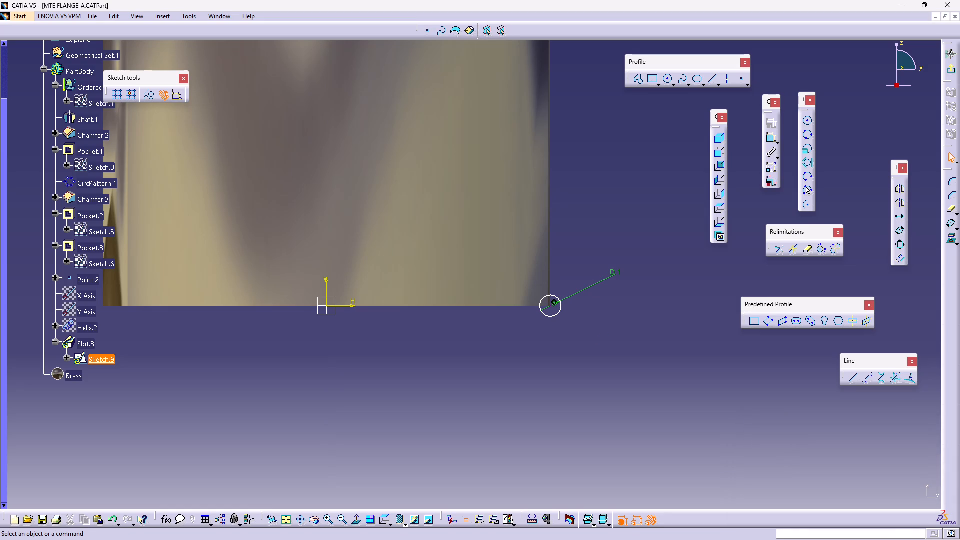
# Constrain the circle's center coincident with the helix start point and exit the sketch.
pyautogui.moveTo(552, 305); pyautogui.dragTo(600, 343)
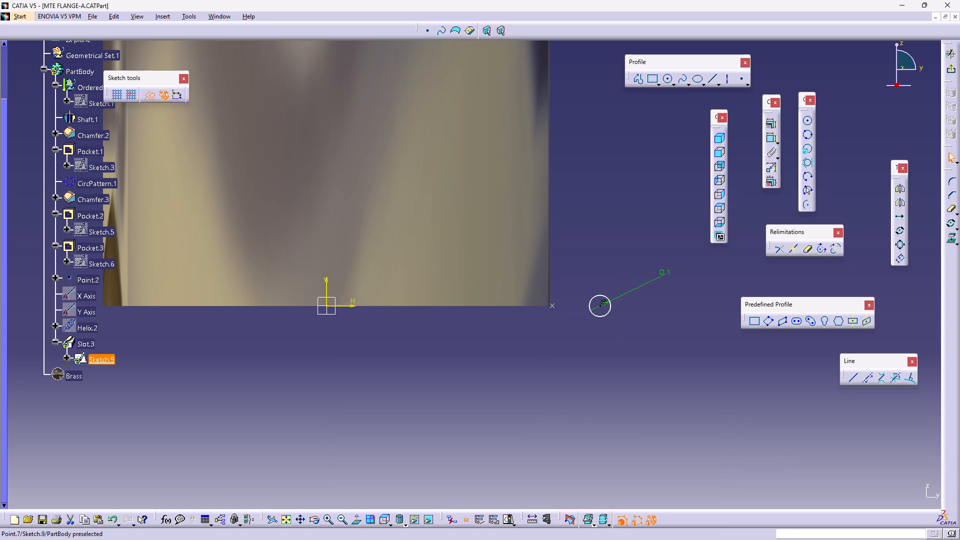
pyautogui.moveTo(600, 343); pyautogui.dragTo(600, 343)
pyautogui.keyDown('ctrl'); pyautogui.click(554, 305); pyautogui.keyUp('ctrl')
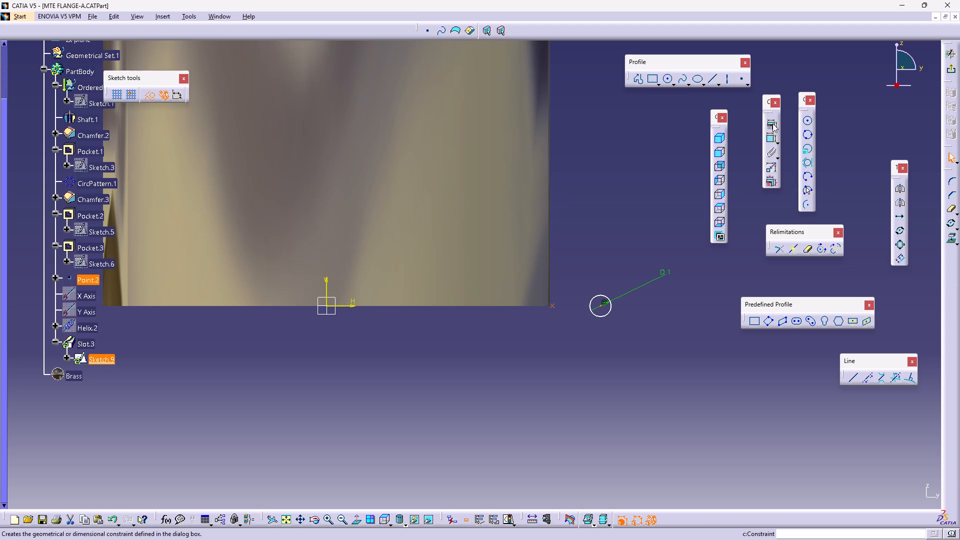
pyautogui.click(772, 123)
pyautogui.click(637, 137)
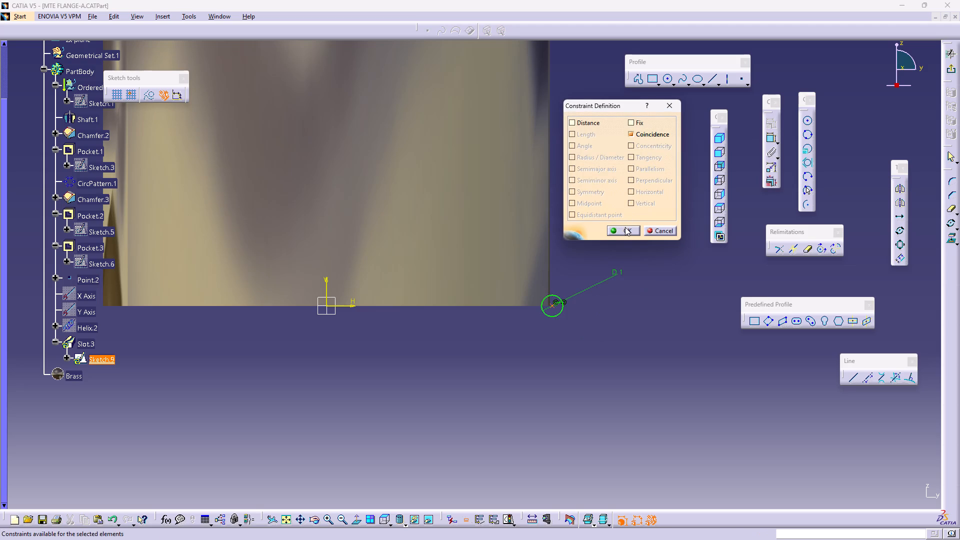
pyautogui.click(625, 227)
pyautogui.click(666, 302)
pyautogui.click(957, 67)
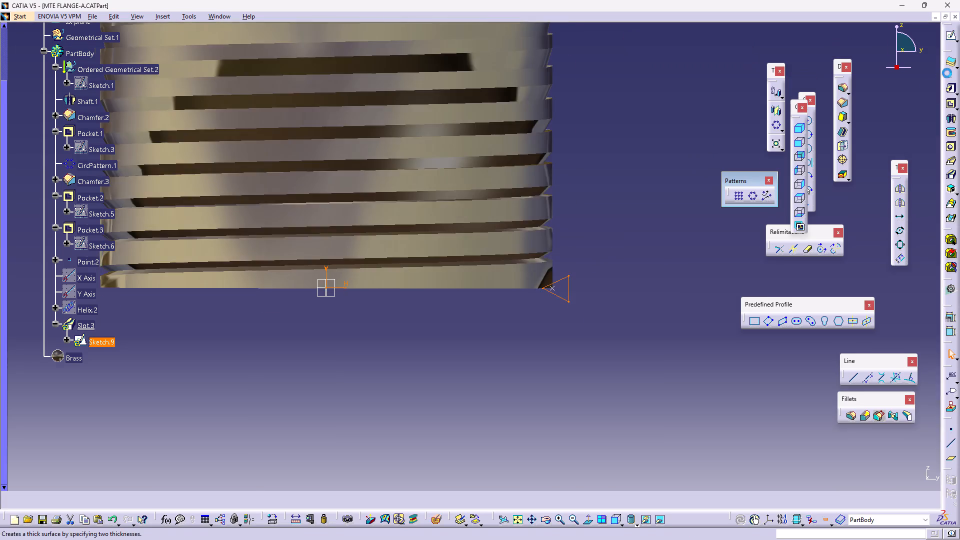
# Show the hidden helix around the lower sleeve.
pyautogui.moveTo(438, 368); pyautogui.dragTo(558, 357, button='middle')
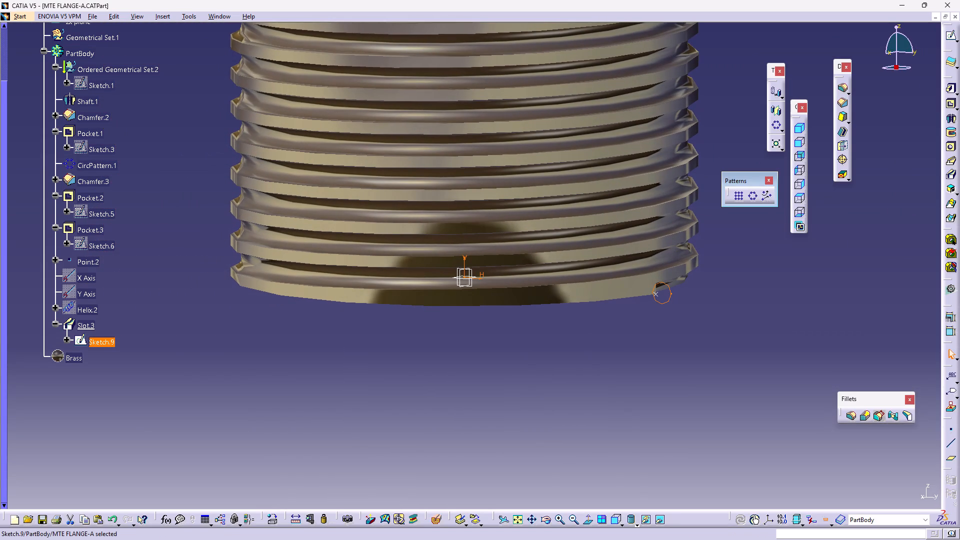
pyautogui.rightClick(82, 307)
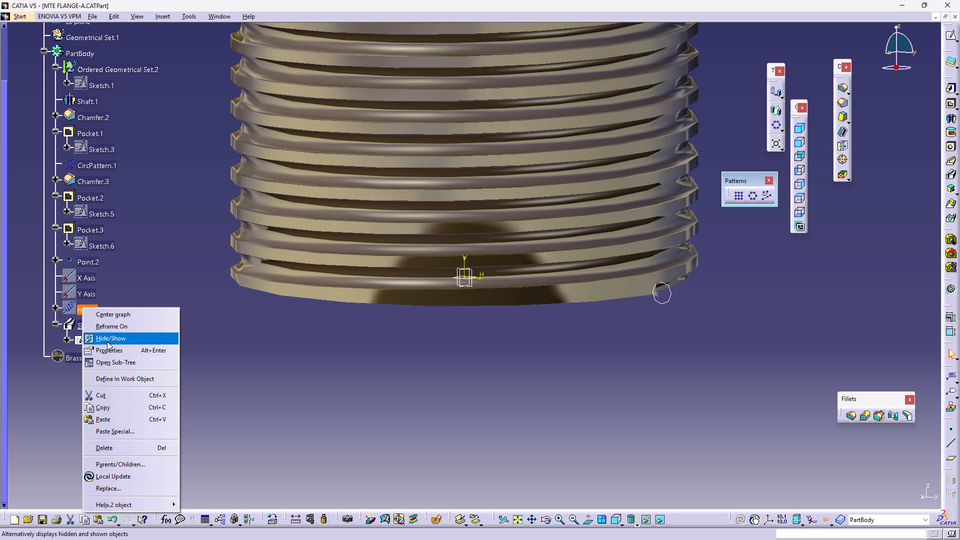
pyautogui.click(107, 341)
pyautogui.doubleClick(374, 404)
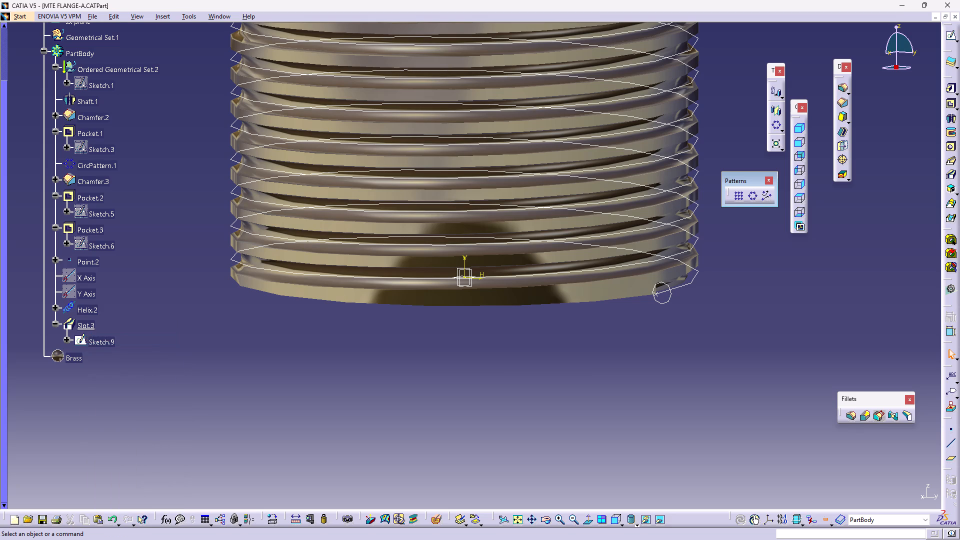
# Delete Slot.3 together with its aggregated profile sketch.
pyautogui.rightClick(83, 326)
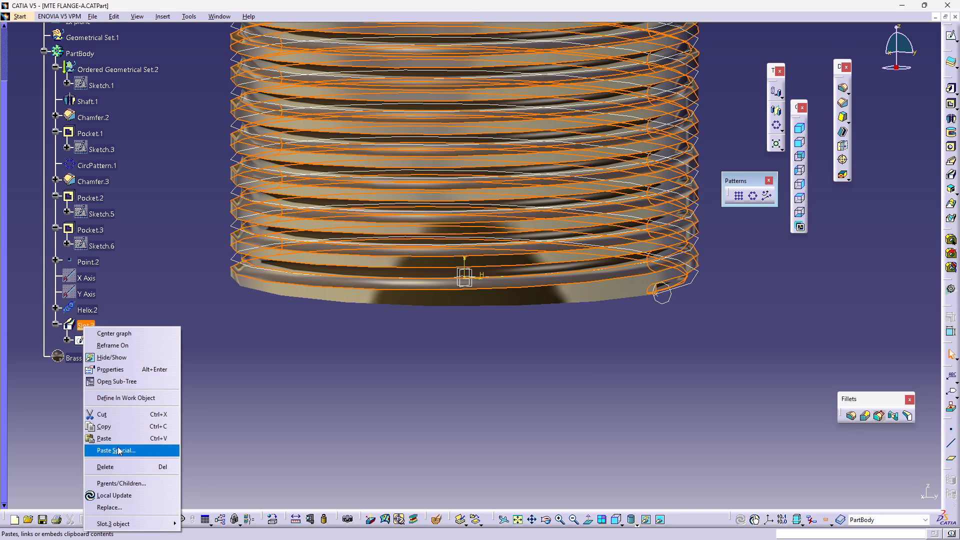
pyautogui.click(121, 464)
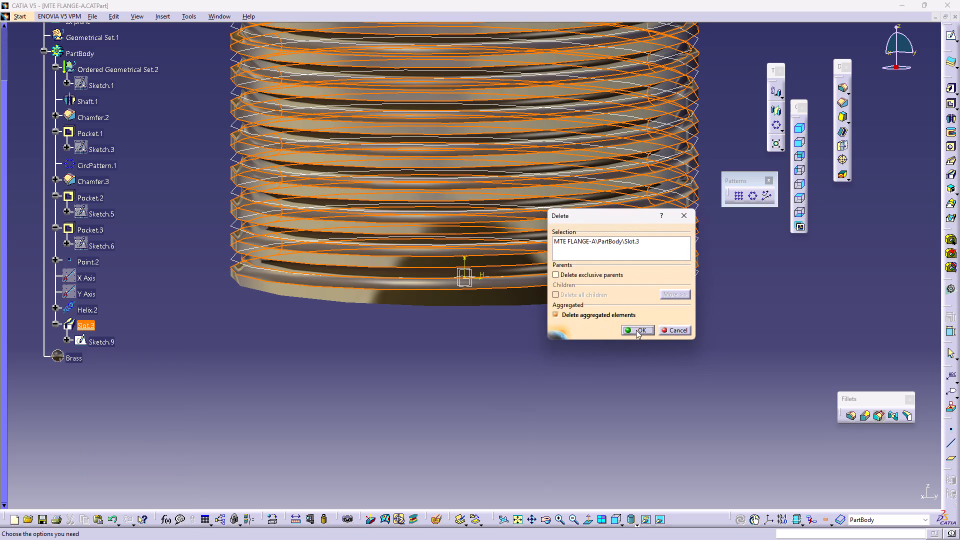
pyautogui.click(636, 330)
pyautogui.doubleClick(624, 350)
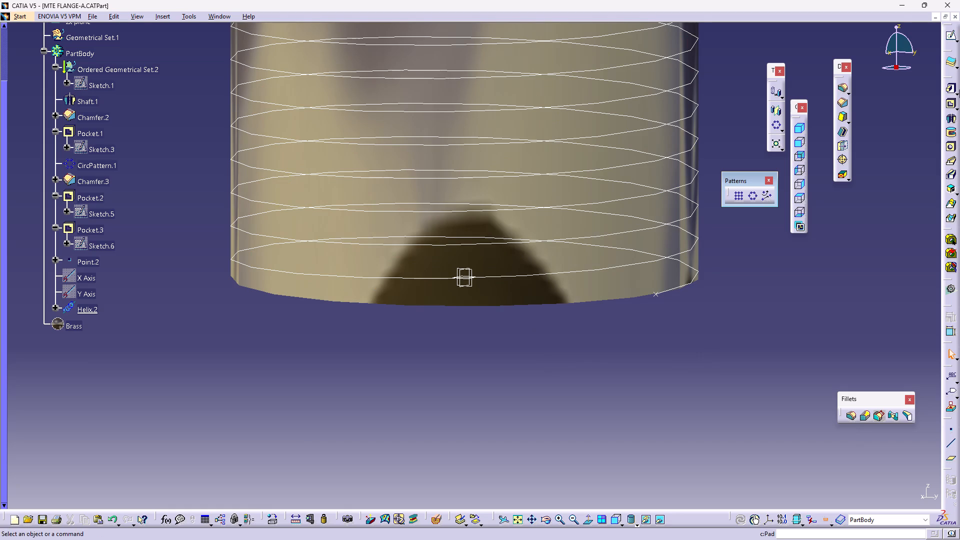
# Create a sketch on the yz plane and draw a circle about 1.6 mm in diameter at the helix start point.
pyautogui.click(951, 36)
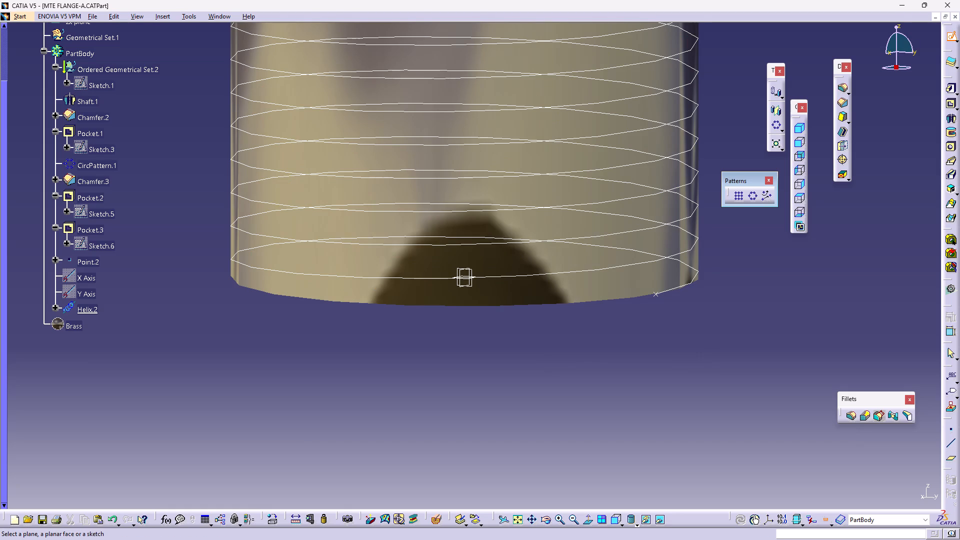
pyautogui.click(803, 141)
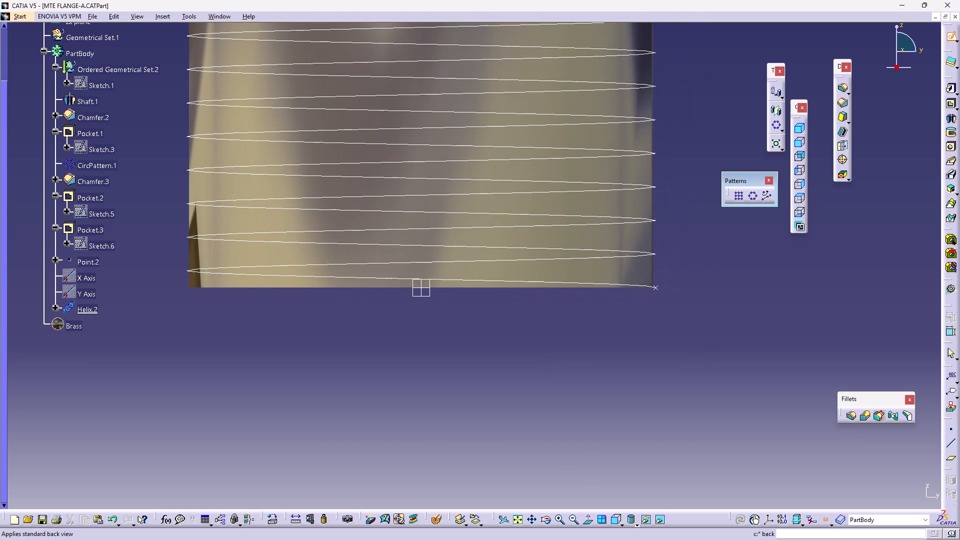
pyautogui.click(430, 295)
pyautogui.moveTo(627, 316); pyautogui.dragTo(567, 292, button='middle')
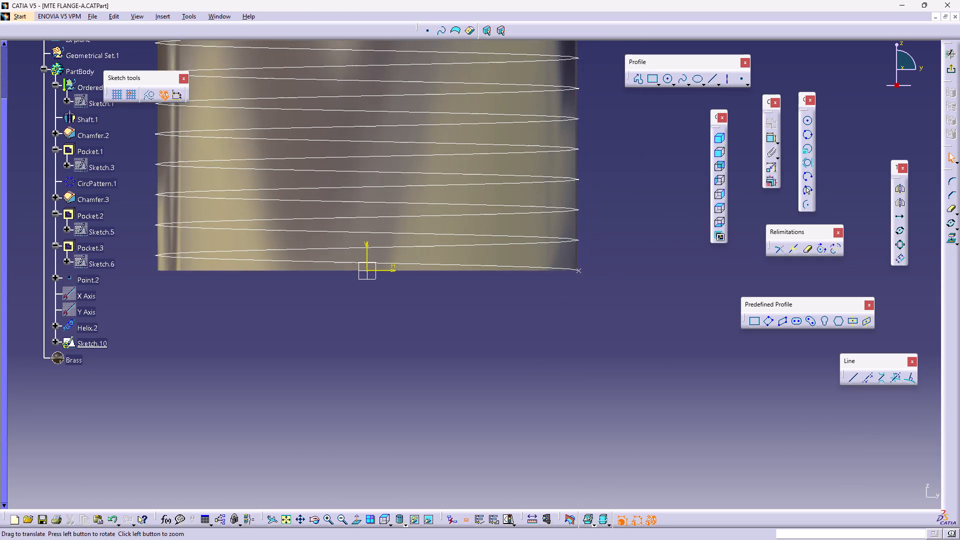
pyautogui.moveTo(567, 292); pyautogui.dragTo(567, 269, button='middle')
pyautogui.rightClick(567, 292)
pyautogui.doubleClick(640, 296)
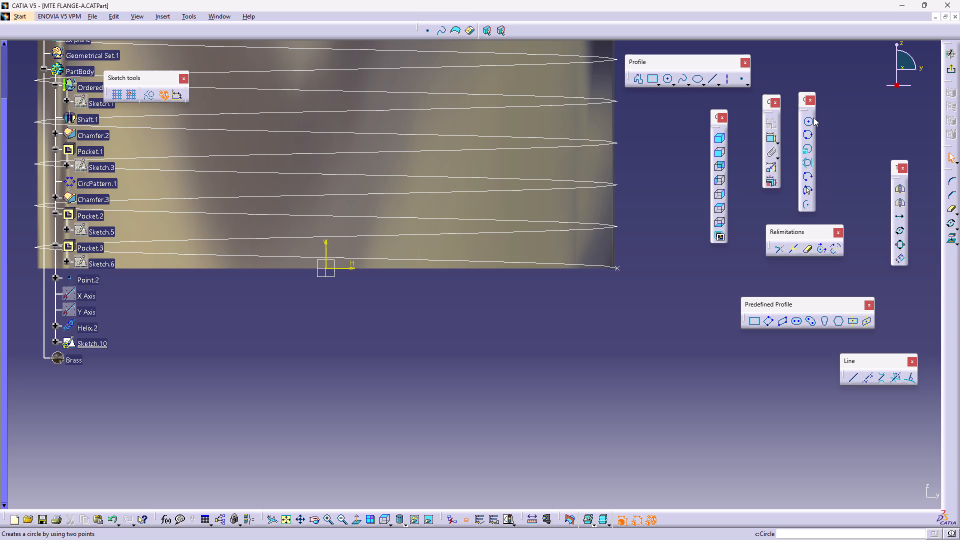
pyautogui.click(806, 123)
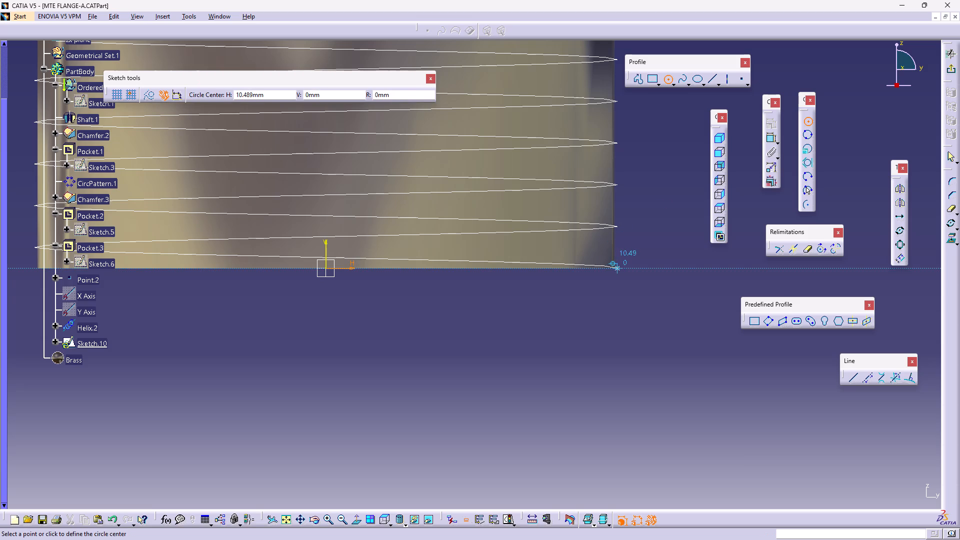
pyautogui.click(618, 268)
pyautogui.click(639, 261)
# Dimension the circle and set its diameter to 1 mm.
pyautogui.click(777, 132)
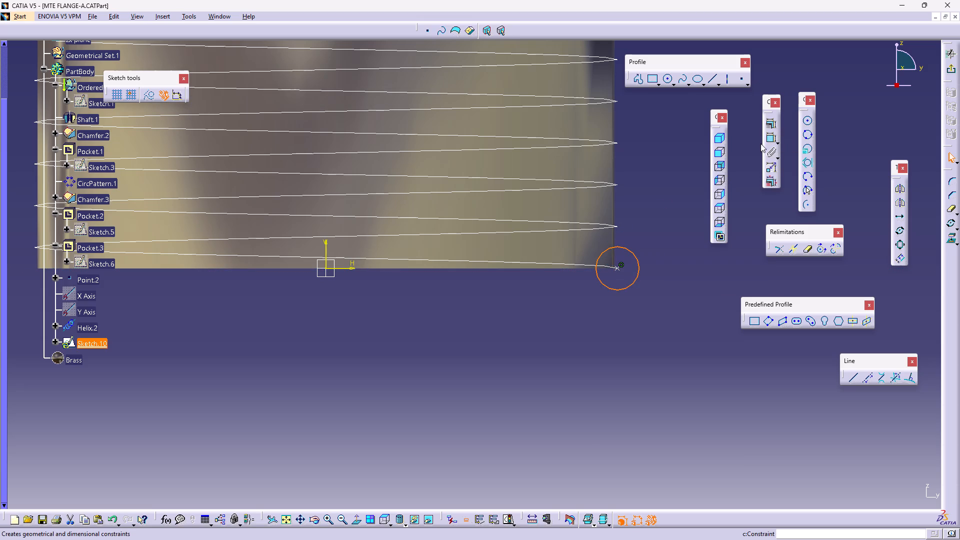
pyautogui.click(773, 139)
pyautogui.tripleClick(685, 204)
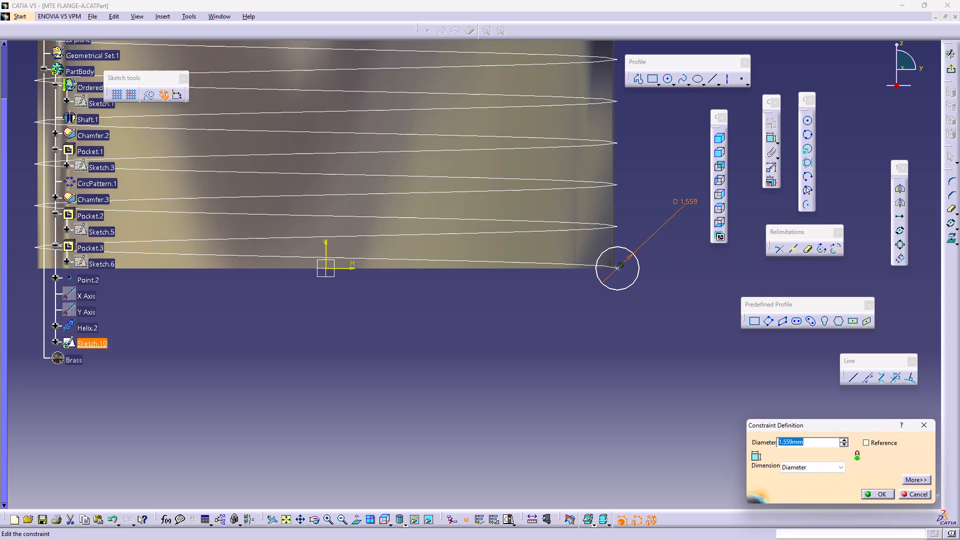
pyautogui.press('1')
pyautogui.press('Return')
pyautogui.click(633, 311)
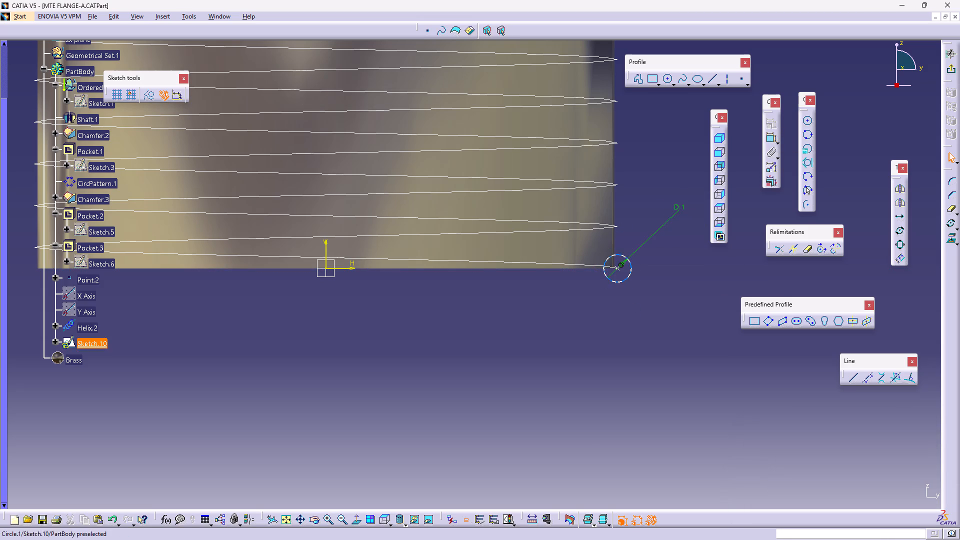
# Constrain the circle's center coincident with the helix start point and exit the sketch.
pyautogui.moveTo(617, 268); pyautogui.dragTo(625, 278)
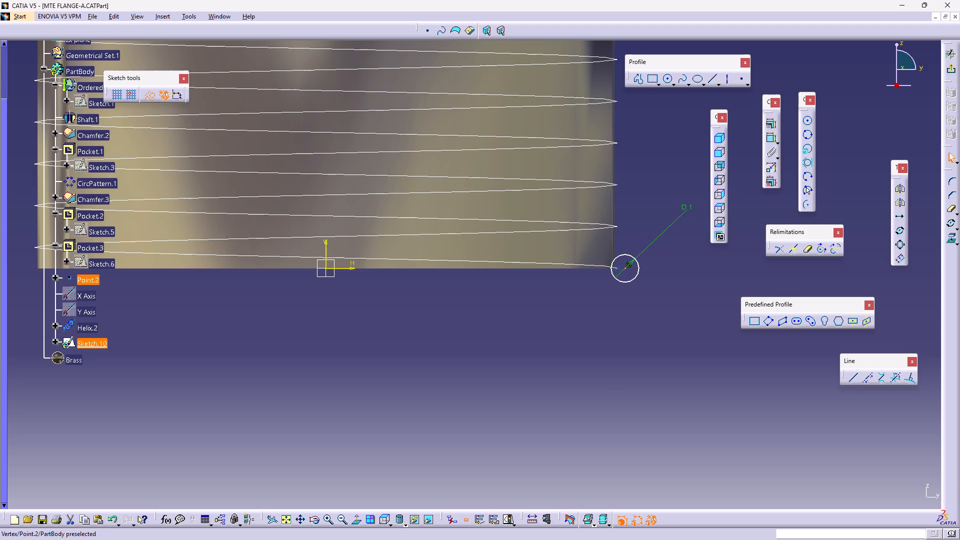
pyautogui.keyDown('ctrl'); pyautogui.click(616, 267); pyautogui.keyUp('ctrl')
pyautogui.click(774, 123)
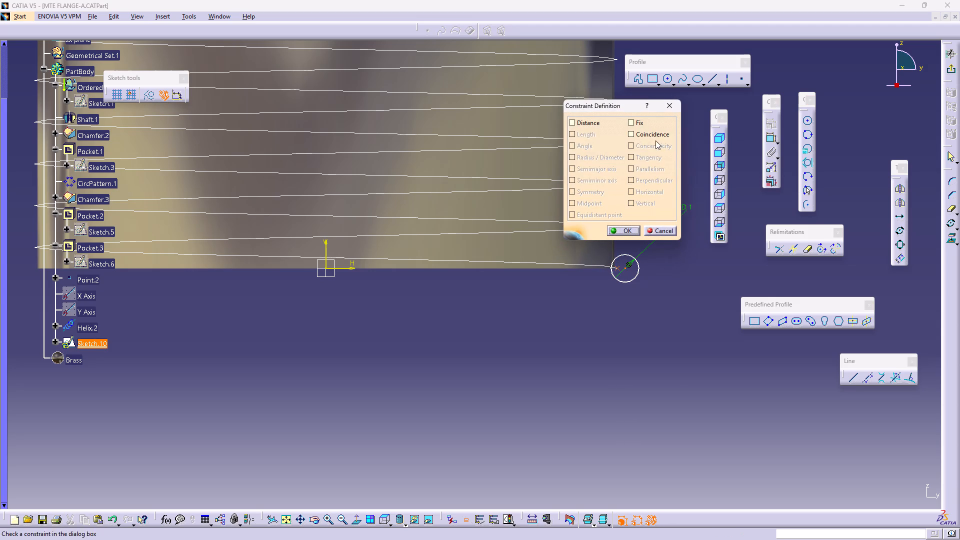
pyautogui.click(653, 138)
pyautogui.click(608, 229)
pyautogui.click(668, 302)
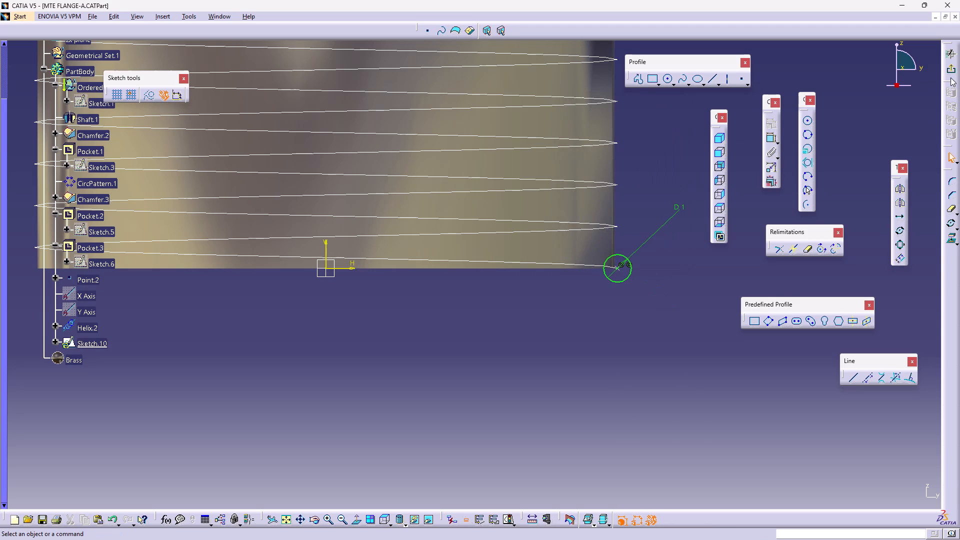
pyautogui.click(954, 67)
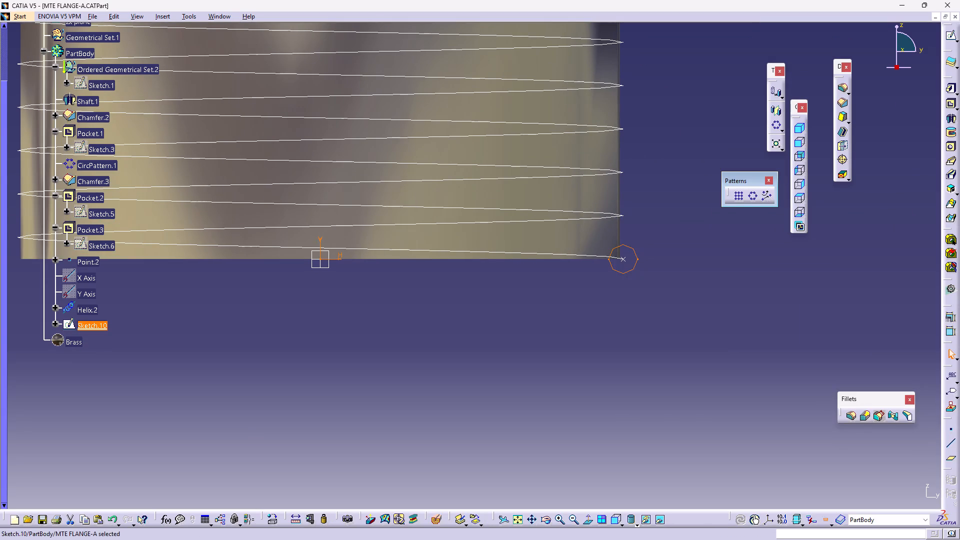
pyautogui.click(695, 263)
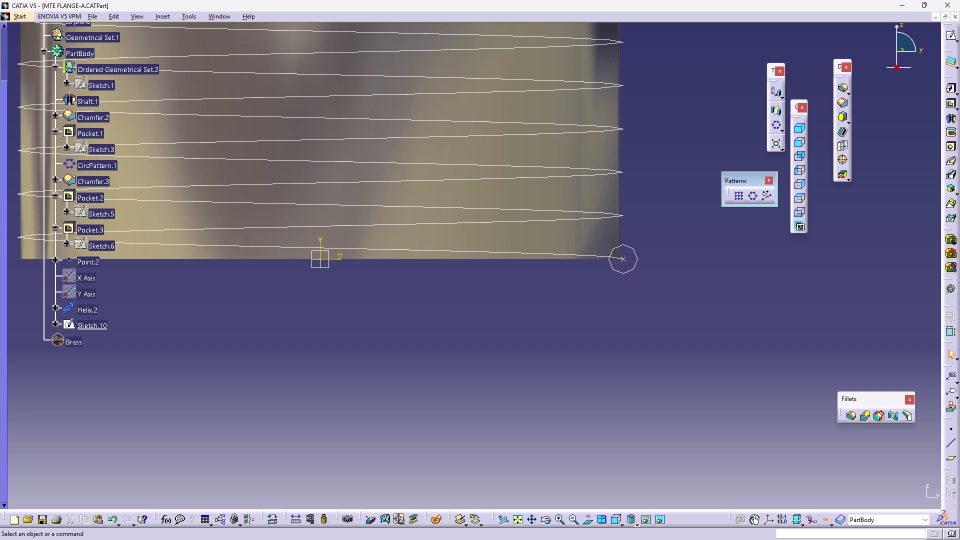
# Cut a slot with the 1 mm circle sketch as profile and the helix as center curve, previewing it before accepting.
pyautogui.click(955, 170)
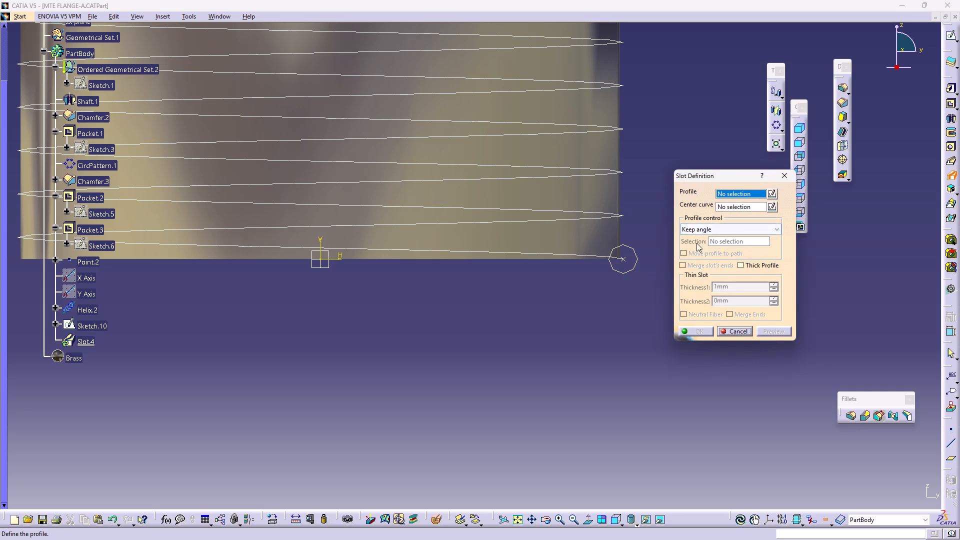
pyautogui.click(636, 254)
pyautogui.click(602, 213)
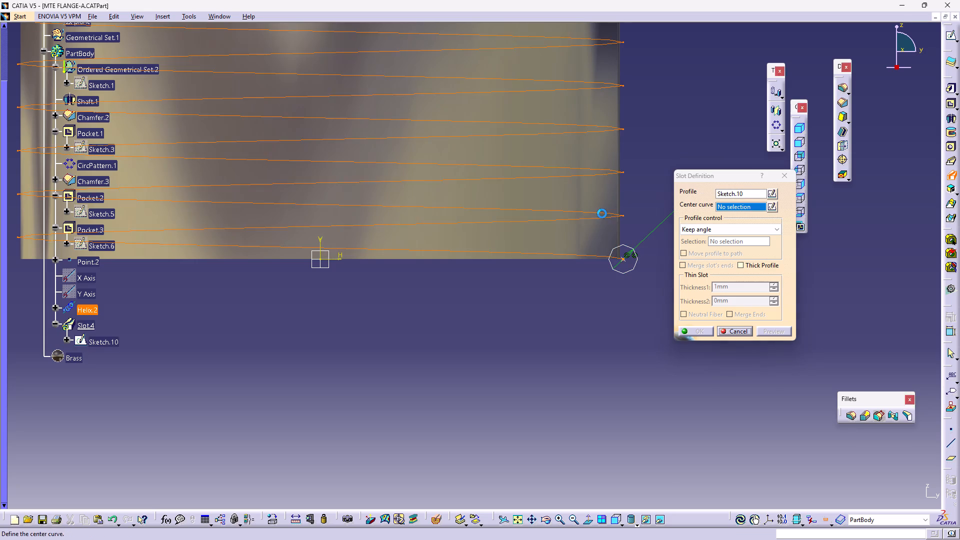
pyautogui.moveTo(626, 224); pyautogui.dragTo(610, 281, button='middle')
pyautogui.moveTo(626, 224); pyautogui.dragTo(604, 243, button='right')
pyautogui.rightClick(604, 243)
pyautogui.moveTo(596, 215); pyautogui.dragTo(607, 320, button='middle')
pyautogui.moveTo(605, 315); pyautogui.dragTo(607, 316, button='middle')
pyautogui.moveTo(606, 315); pyautogui.dragTo(607, 316, button='right')
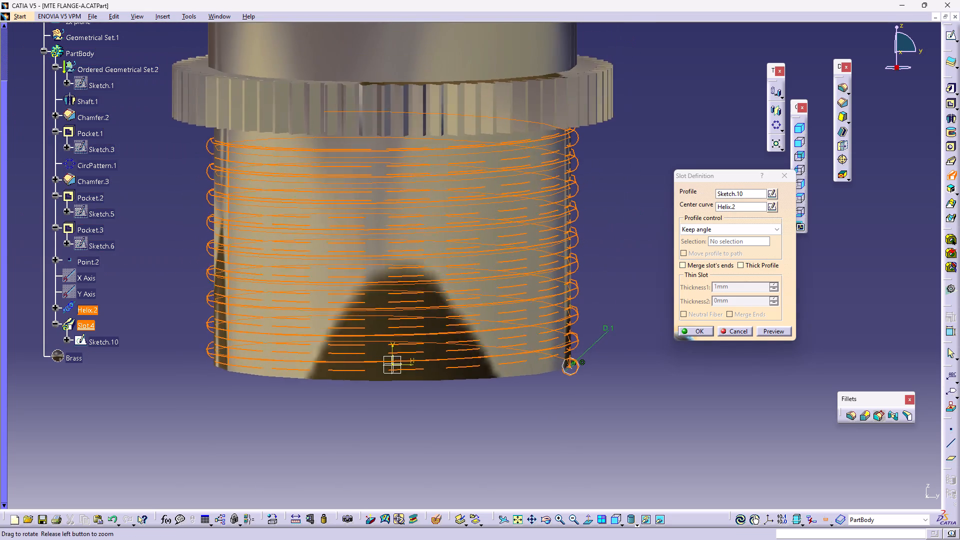
pyautogui.moveTo(607, 316); pyautogui.dragTo(613, 294, button='middle')
pyautogui.moveTo(607, 316); pyautogui.dragTo(613, 294, button='right')
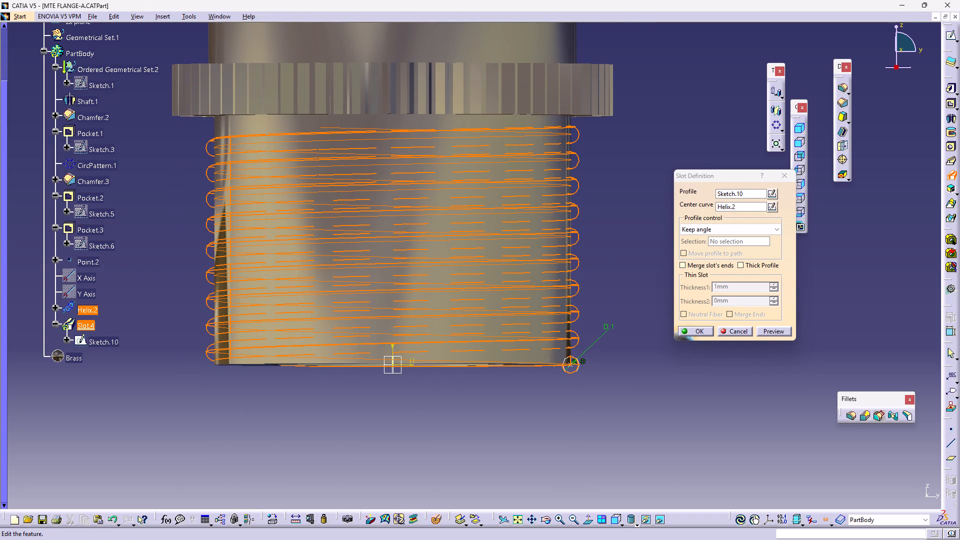
pyautogui.click(780, 330)
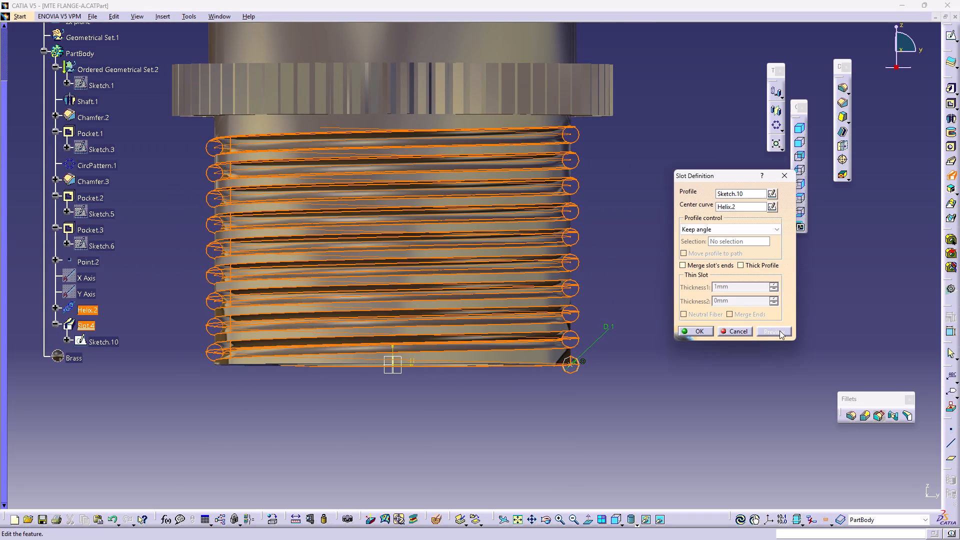
pyautogui.click(707, 328)
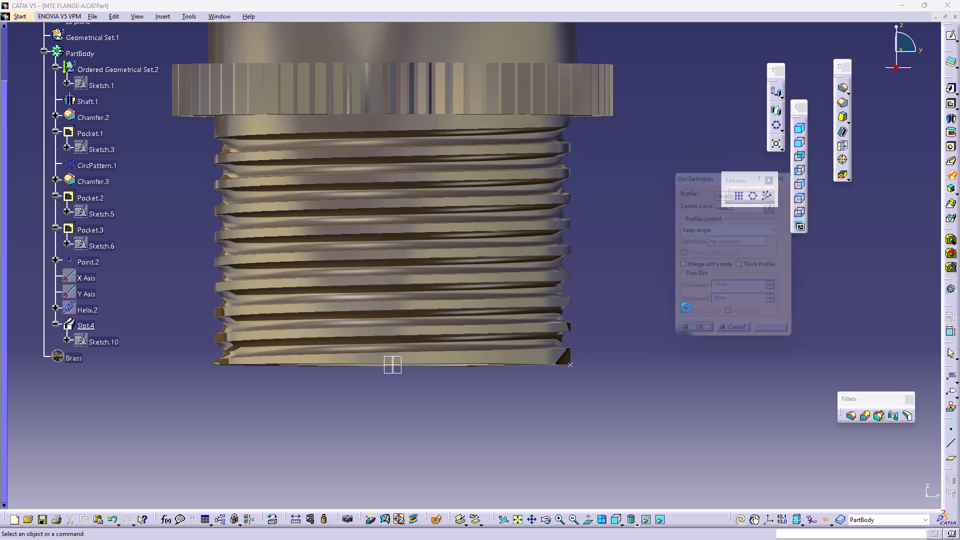
pyautogui.click(657, 281)
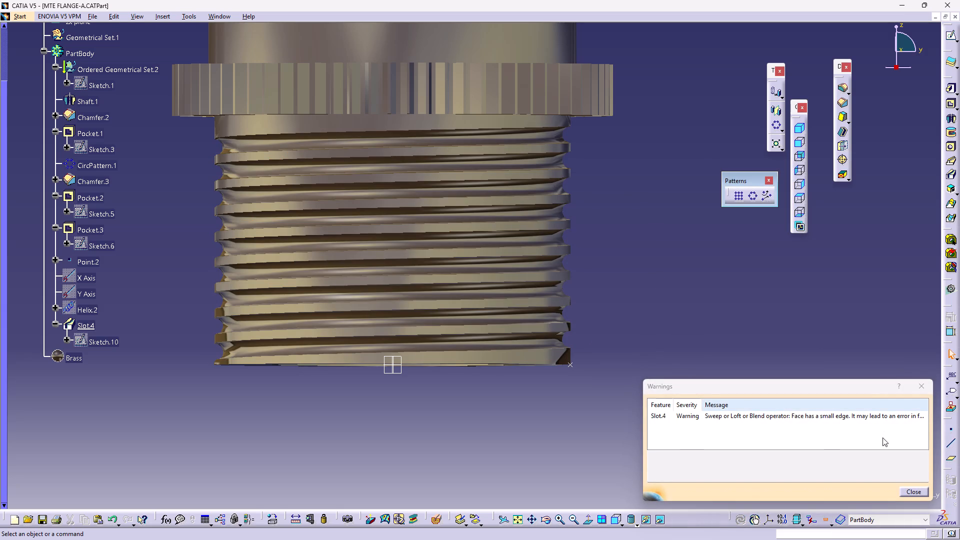
# Read the full message reported for the new slot feature and dismiss it.
pyautogui.moveTo(858, 383); pyautogui.dragTo(741, 333)
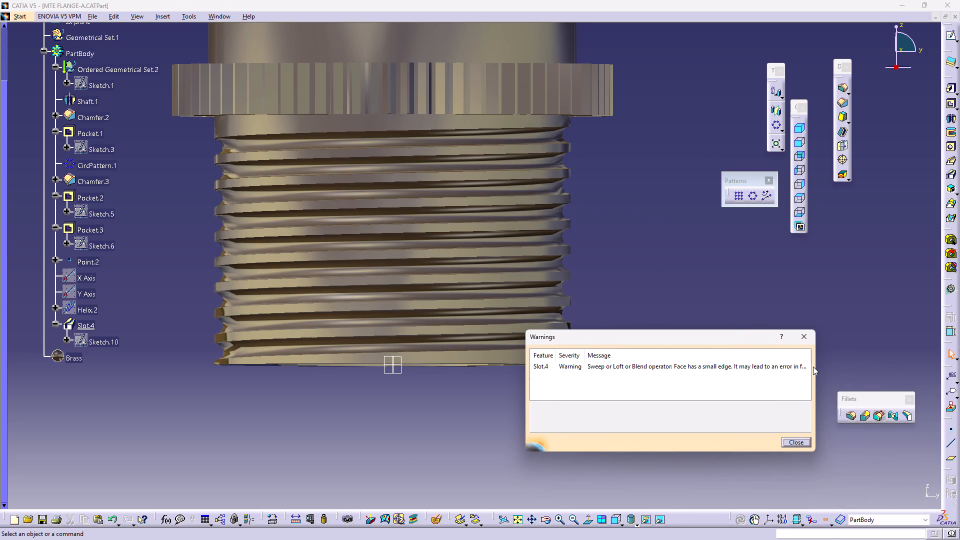
pyautogui.moveTo(815, 367); pyautogui.dragTo(889, 358)
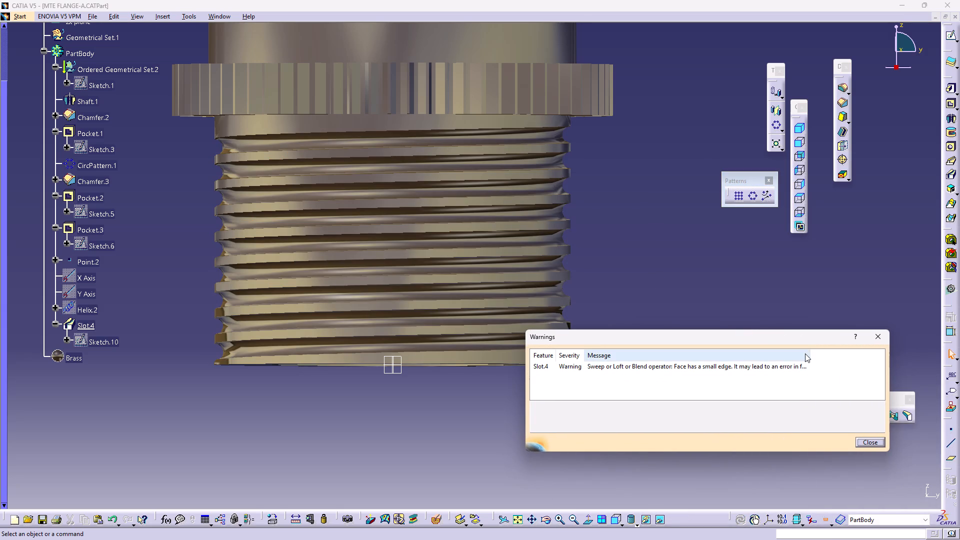
pyautogui.moveTo(807, 352); pyautogui.dragTo(888, 362)
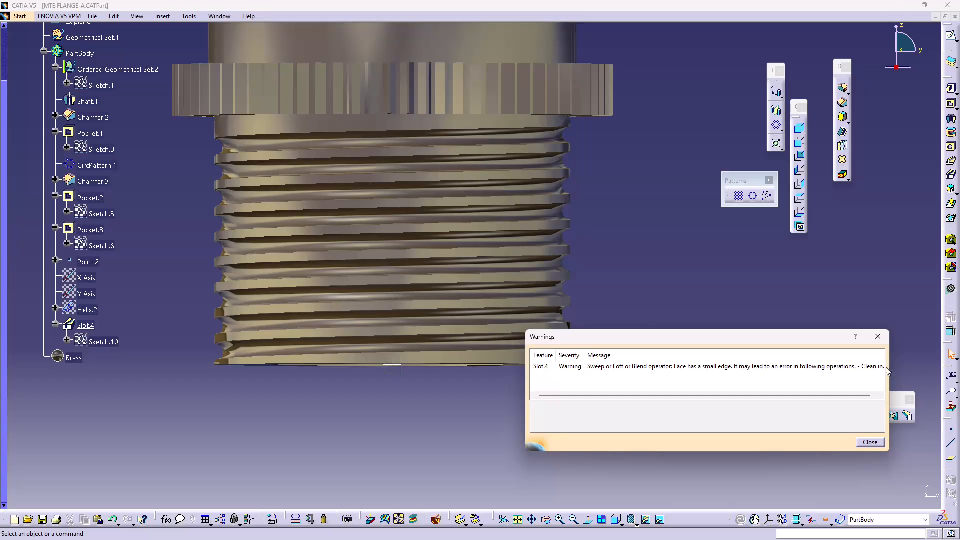
pyautogui.click(867, 446)
pyautogui.click(867, 449)
# Examine the thread cut on the lower sleeve and the whole flange from several sides.
pyautogui.moveTo(745, 402); pyautogui.dragTo(783, 342, button='middle')
pyautogui.rightClick(783, 342)
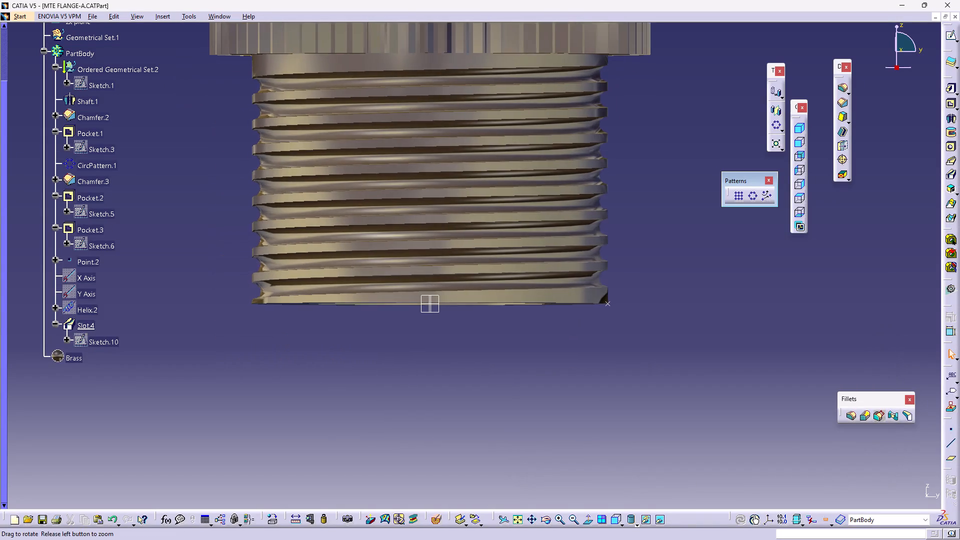
pyautogui.moveTo(783, 342); pyautogui.dragTo(794, 381, button='middle')
pyautogui.moveTo(753, 344); pyautogui.dragTo(527, 426, button='middle')
pyautogui.moveTo(754, 345); pyautogui.dragTo(510, 350, button='right')
pyautogui.moveTo(508, 346); pyautogui.dragTo(506, 364, button='right')
pyautogui.moveTo(588, 339); pyautogui.dragTo(590, 346, button='middle')
pyautogui.moveTo(588, 339); pyautogui.dragTo(590, 346, button='right')
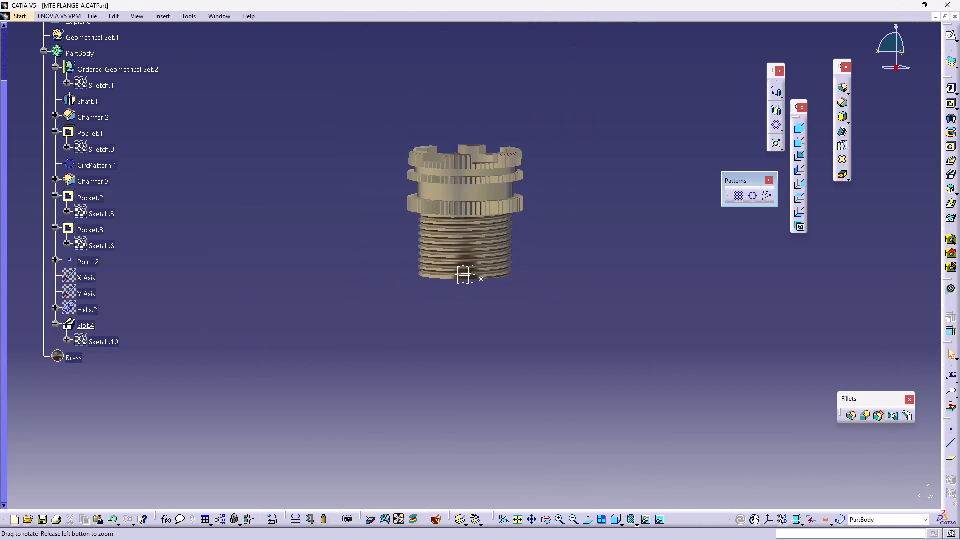
pyautogui.moveTo(590, 346); pyautogui.dragTo(745, 399, button='right')
pyautogui.moveTo(590, 346); pyautogui.dragTo(745, 399, button='middle')
pyautogui.moveTo(490, 349); pyautogui.dragTo(628, 365, button='middle')
pyautogui.moveTo(505, 362); pyautogui.dragTo(628, 365, button='right')
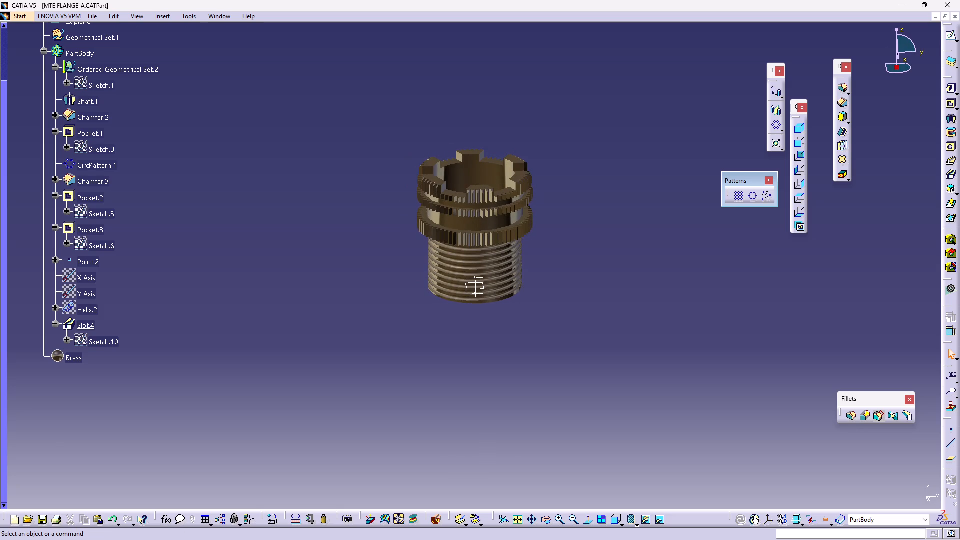
# Collapse the PartBody branch in the specification tree.
pyautogui.scroll(5, 176, 236)
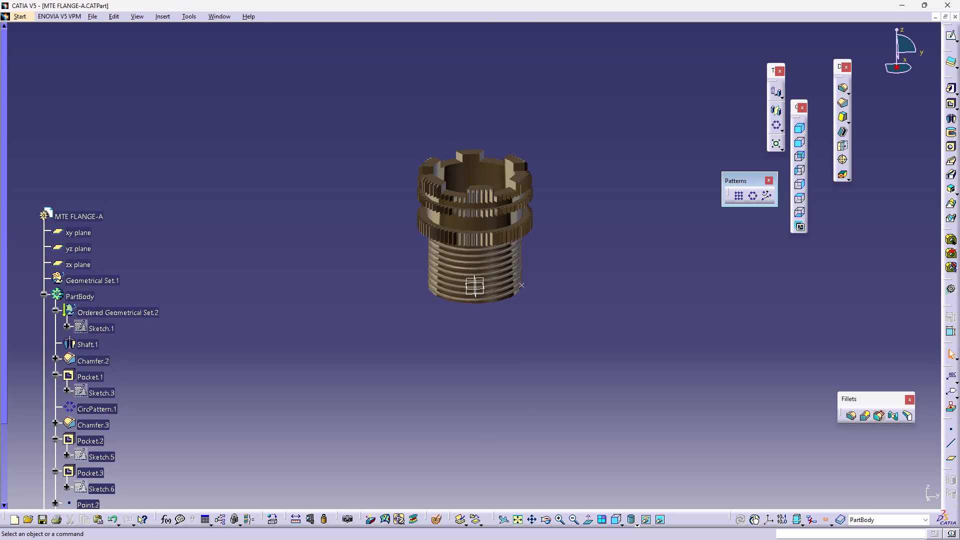
pyautogui.click(43, 293)
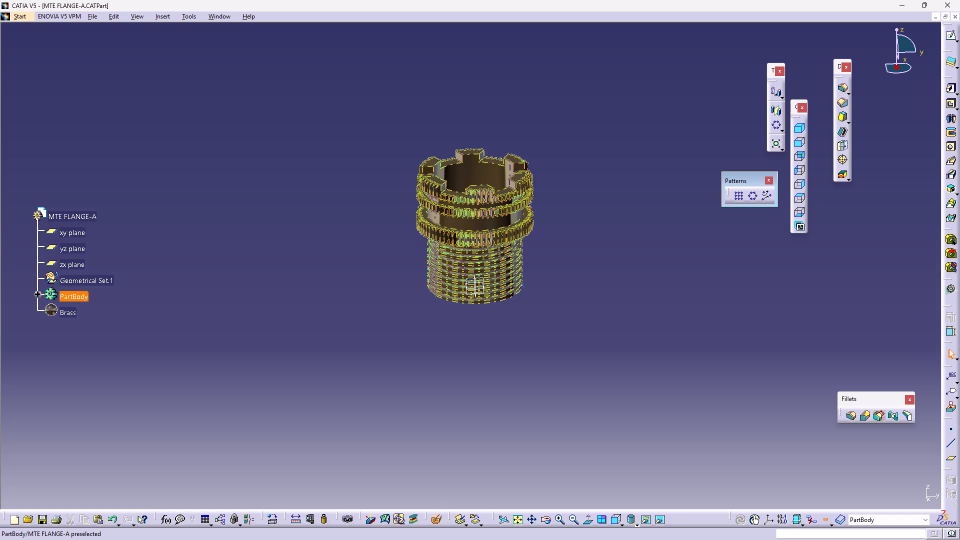
# Examine the sleeve's bottom end and the thread start from below and from the side.
pyautogui.moveTo(472, 297); pyautogui.dragTo(482, 255, button='middle')
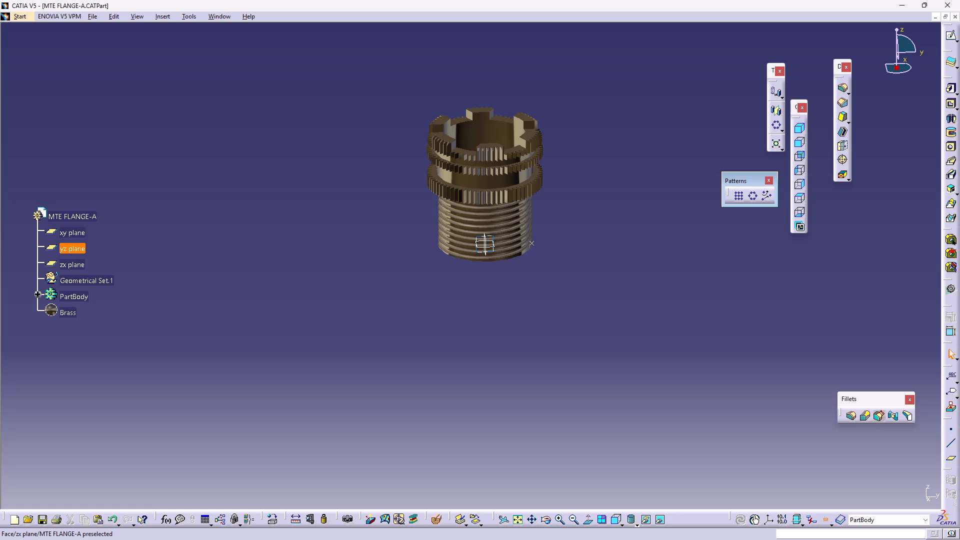
pyautogui.doubleClick(514, 309)
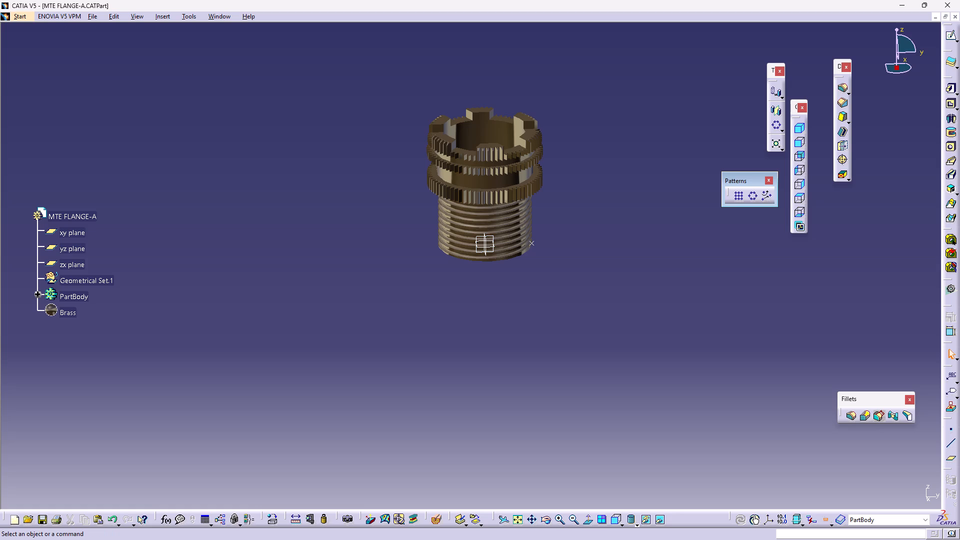
pyautogui.moveTo(518, 323); pyautogui.dragTo(513, 213, button='middle')
pyautogui.moveTo(518, 323); pyautogui.dragTo(517, 283, button='right')
pyautogui.rightClick(517, 281)
pyautogui.moveTo(493, 314); pyautogui.dragTo(514, 217, button='middle')
pyautogui.moveTo(493, 314); pyautogui.dragTo(514, 217, button='right')
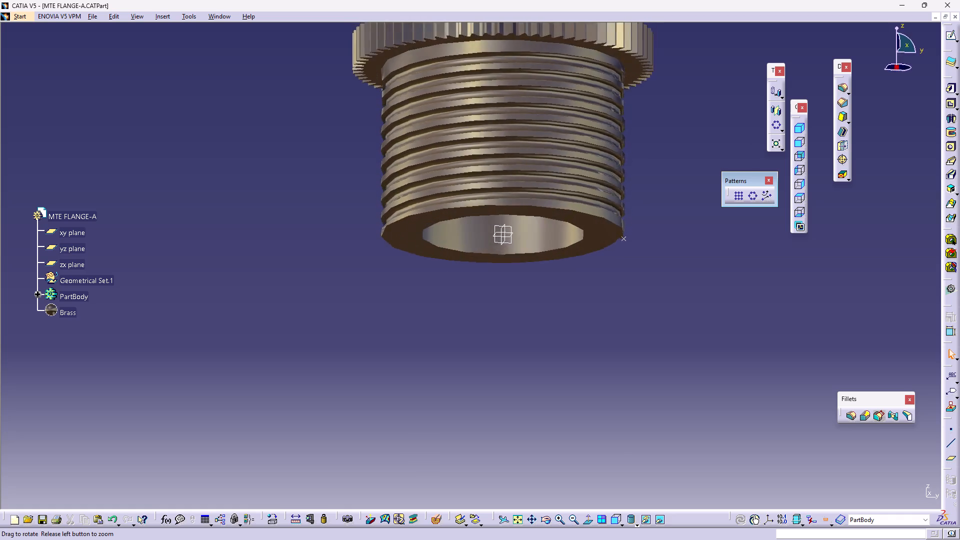
pyautogui.moveTo(514, 217); pyautogui.dragTo(677, 256, button='middle')
pyautogui.moveTo(514, 217); pyautogui.dragTo(677, 256, button='right')
pyautogui.tripleClick(677, 256)
pyautogui.doubleClick(677, 256)
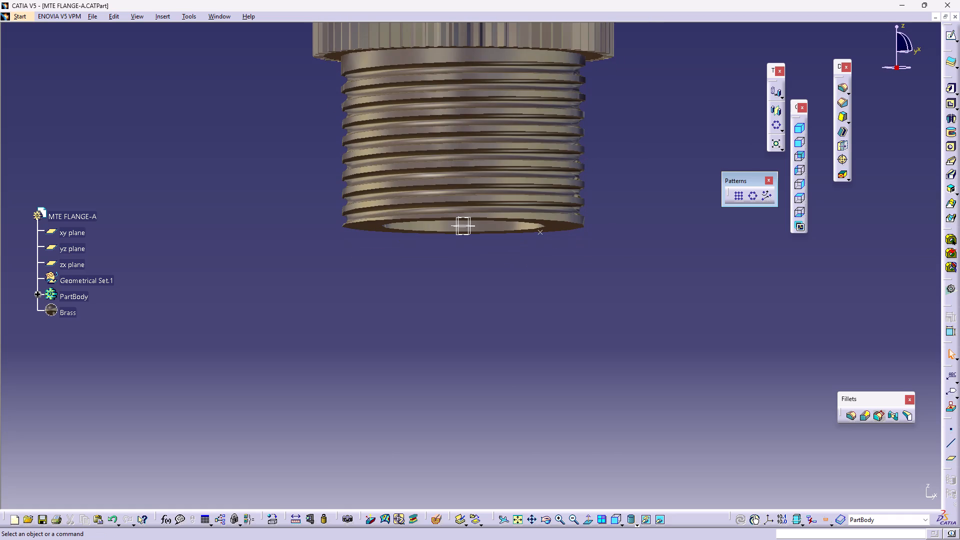
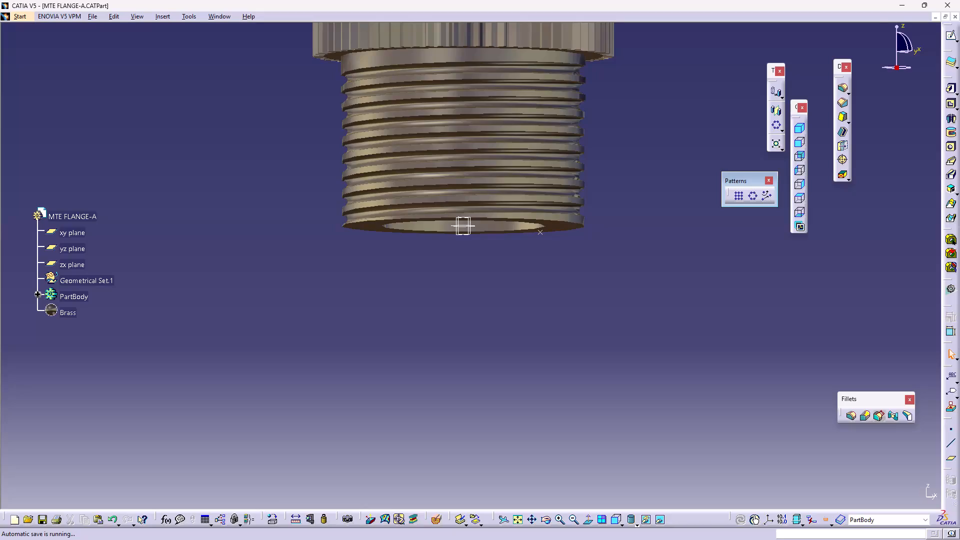
# Chamfer the outer bottom edge of the threaded lower sleeve with a length of 1 mm at 45 degrees.
pyautogui.click(840, 100)
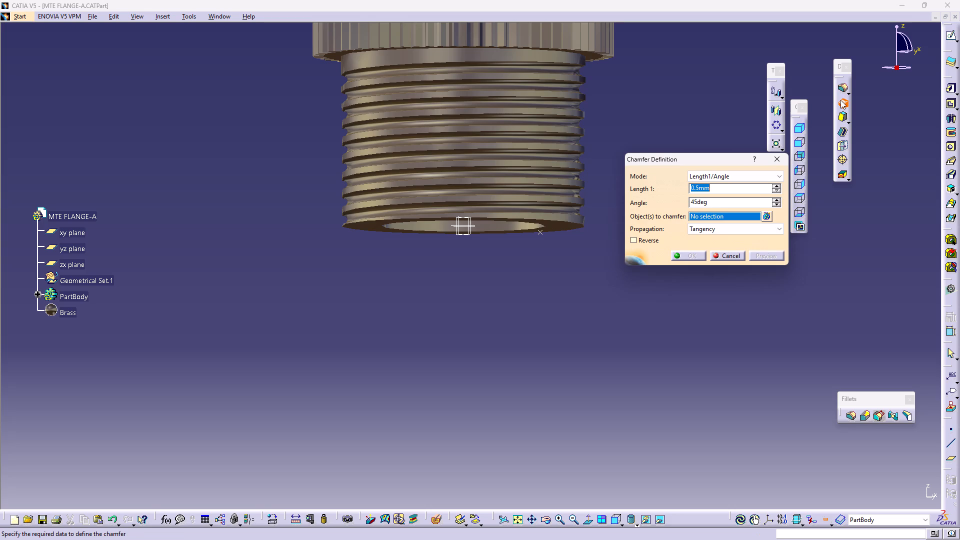
pyautogui.moveTo(589, 280); pyautogui.dragTo(528, 267, button='middle')
pyautogui.moveTo(582, 289); pyautogui.dragTo(546, 325, button='right')
pyautogui.rightClick(543, 324)
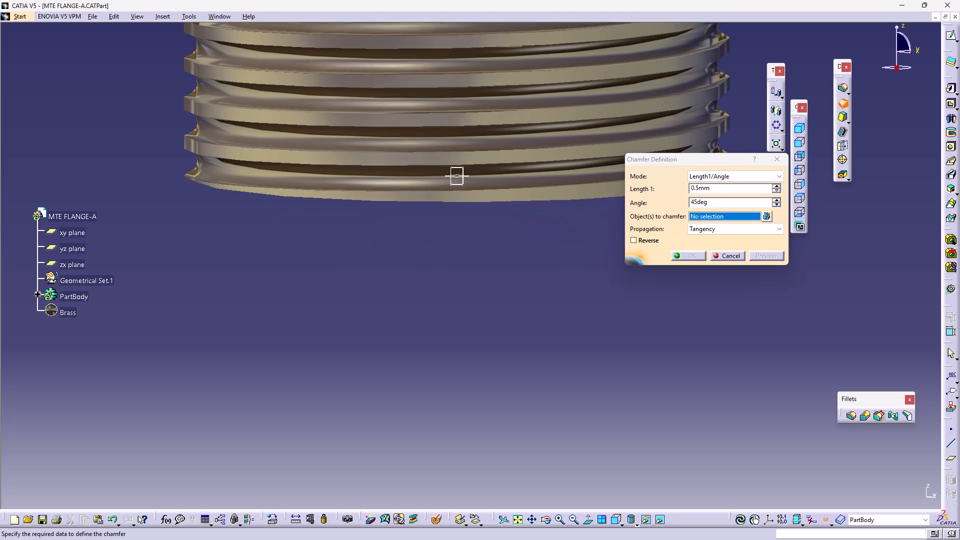
pyautogui.moveTo(528, 267); pyautogui.dragTo(528, 265, button='middle')
pyautogui.click(568, 197)
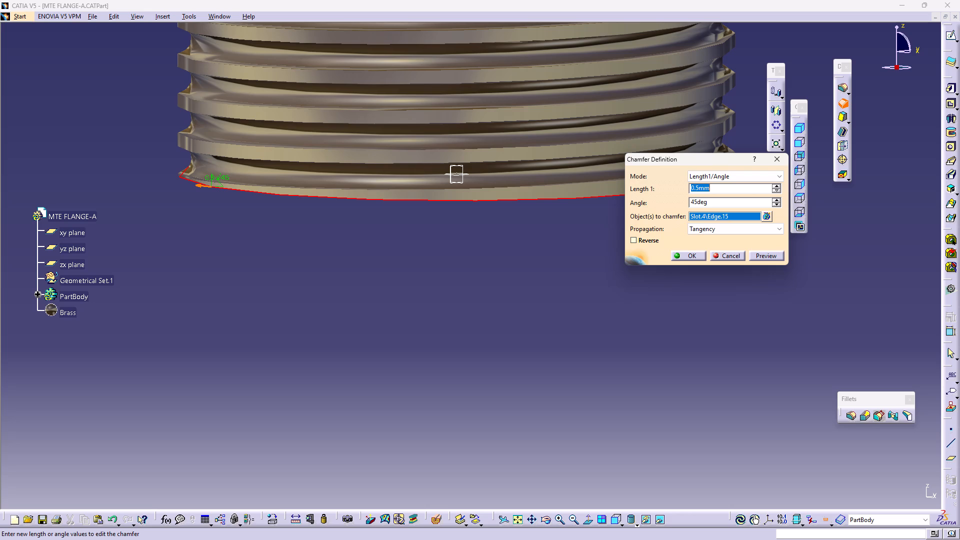
pyautogui.press('1')
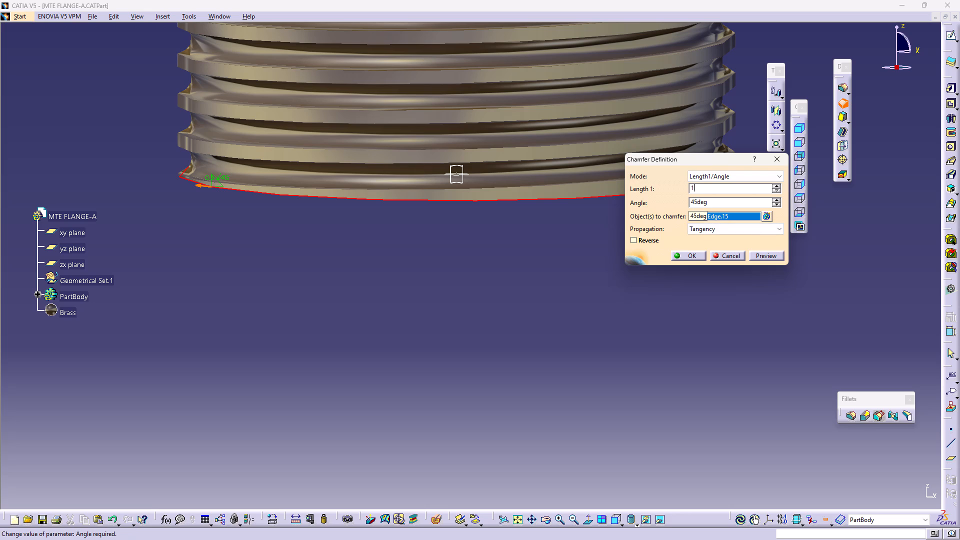
pyautogui.press('Return')
pyautogui.click(627, 281)
# Examine the chamfered sleeve end, the thread and the whole flange from below and from several sides.
pyautogui.moveTo(616, 288); pyautogui.dragTo(620, 329, button='middle')
pyautogui.rightClick(616, 288)
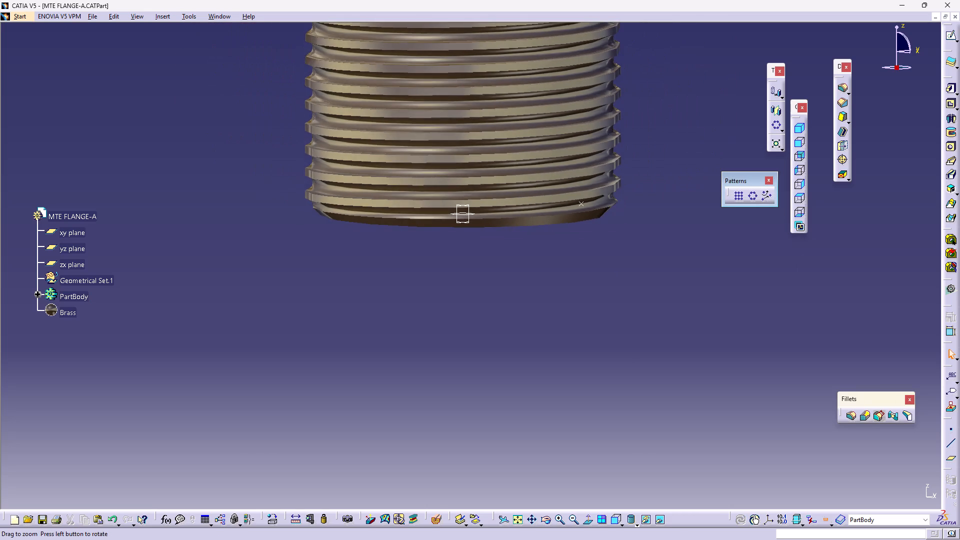
pyautogui.moveTo(620, 329); pyautogui.dragTo(525, 287, button='middle')
pyautogui.moveTo(619, 325); pyautogui.dragTo(524, 263, button='right')
pyautogui.rightClick(523, 263)
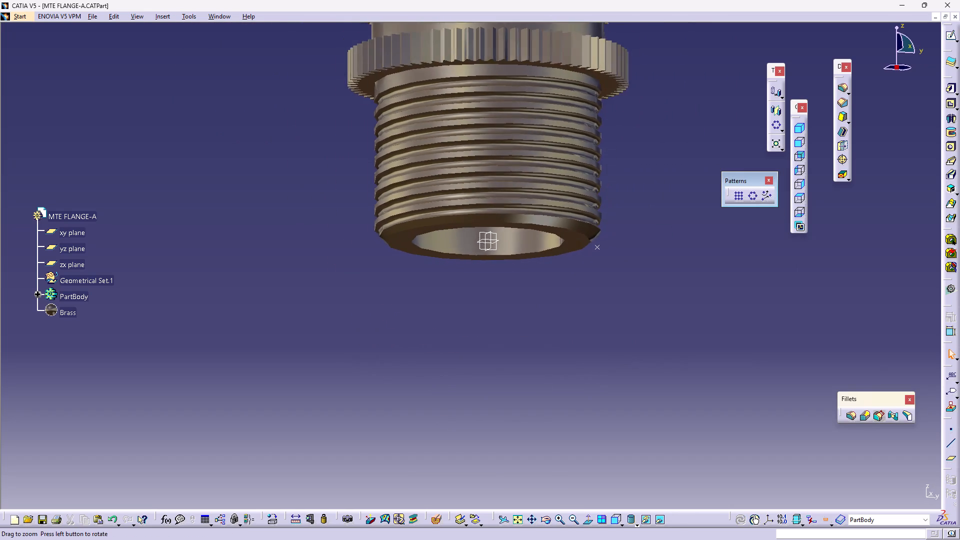
pyautogui.moveTo(525, 287); pyautogui.dragTo(524, 291, button='middle')
pyautogui.moveTo(534, 265); pyautogui.dragTo(517, 367, button='middle')
pyautogui.moveTo(534, 274); pyautogui.dragTo(518, 345, button='right')
pyautogui.moveTo(518, 345); pyautogui.dragTo(517, 364, button='right')
pyautogui.moveTo(571, 340); pyautogui.dragTo(545, 445, button='middle')
pyautogui.moveTo(590, 378); pyautogui.dragTo(588, 406, button='middle')
pyautogui.moveTo(590, 378); pyautogui.dragTo(589, 393, button='right')
pyautogui.moveTo(634, 345); pyautogui.dragTo(543, 461, button='middle')
pyautogui.moveTo(620, 371); pyautogui.dragTo(543, 468, button='right')
pyautogui.moveTo(570, 383); pyautogui.dragTo(473, 198, button='middle')
pyautogui.moveTo(570, 383); pyautogui.dragTo(473, 198, button='right')
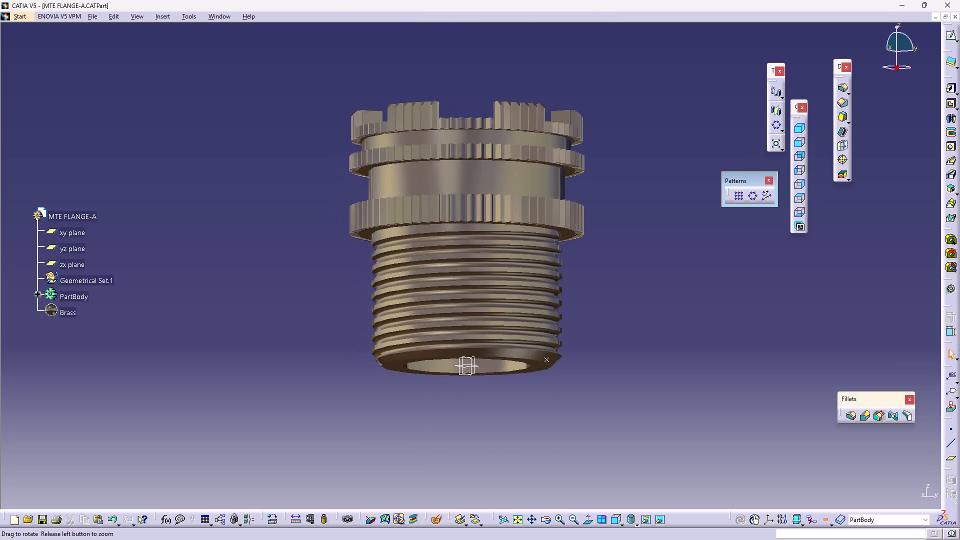
pyautogui.moveTo(473, 198); pyautogui.dragTo(146, 259, button='right')
pyautogui.moveTo(473, 198); pyautogui.dragTo(561, 357, button='middle')
pyautogui.moveTo(475, 403); pyautogui.dragTo(490, 372, button='middle')
pyautogui.rightClick(481, 405)
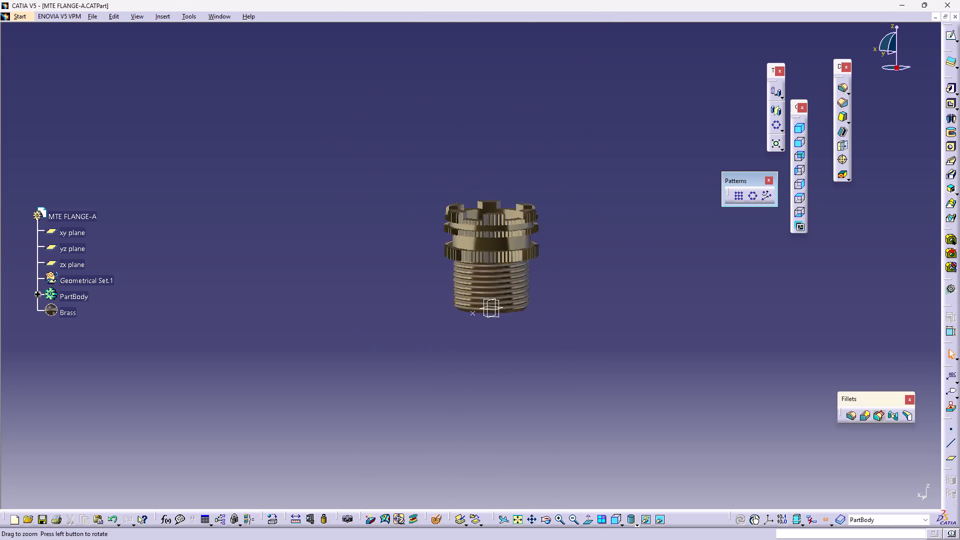
pyautogui.moveTo(490, 372); pyautogui.dragTo(506, 324, button='middle')
pyautogui.moveTo(389, 370); pyautogui.dragTo(659, 279, button='middle')
pyautogui.moveTo(394, 378); pyautogui.dragTo(659, 279, button='right')
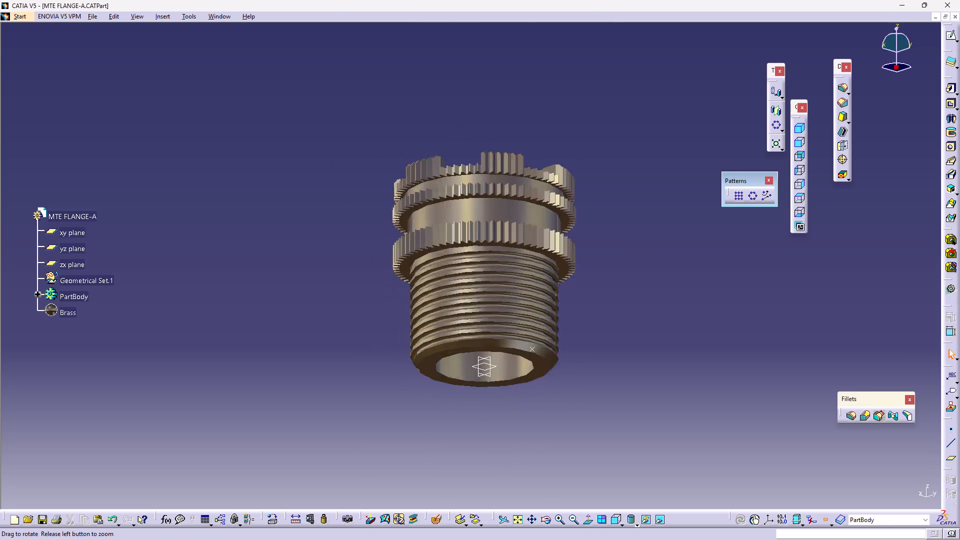
pyautogui.moveTo(659, 279); pyautogui.dragTo(521, 424, button='right')
pyautogui.moveTo(659, 279); pyautogui.dragTo(521, 424, button='middle')
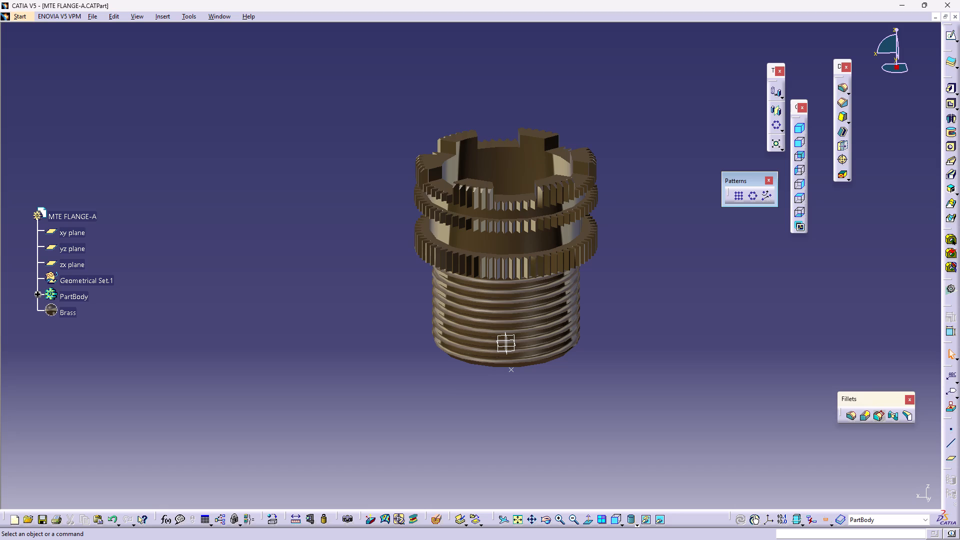
# Examine the flange's notched top opening and bore, its chamfered bottom end and the thread run-out.
pyautogui.moveTo(572, 390); pyautogui.dragTo(482, 312, button='middle')
pyautogui.moveTo(568, 395); pyautogui.dragTo(506, 334, button='right')
pyautogui.rightClick(503, 328)
pyautogui.moveTo(570, 285); pyautogui.dragTo(415, 424, button='middle')
pyautogui.moveTo(568, 293); pyautogui.dragTo(402, 435, button='right')
pyautogui.moveTo(497, 332); pyautogui.dragTo(548, 354, button='middle')
pyautogui.moveTo(499, 344); pyautogui.dragTo(548, 354, button='right')
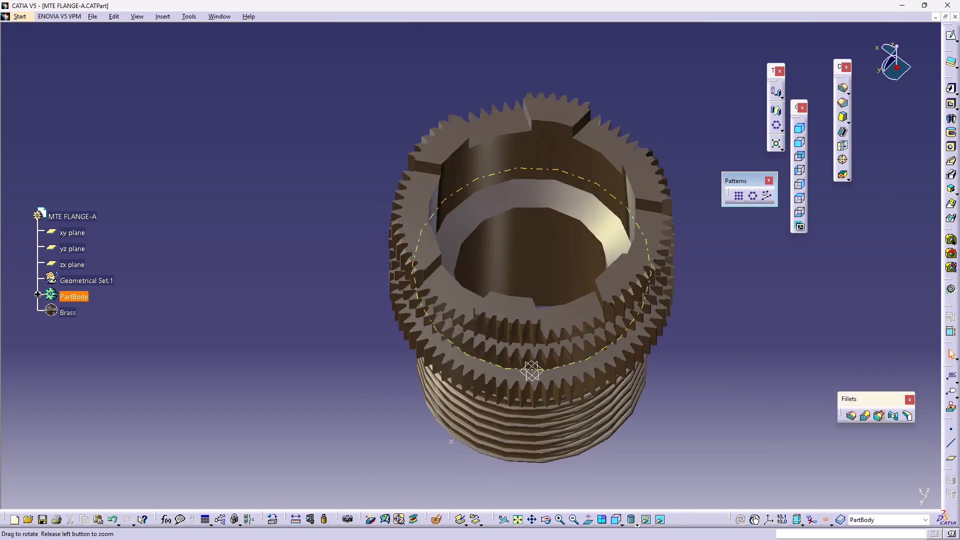
pyautogui.moveTo(548, 354); pyautogui.dragTo(577, 182, button='right')
pyautogui.moveTo(548, 354); pyautogui.dragTo(577, 182, button='middle')
pyautogui.moveTo(654, 264); pyautogui.dragTo(512, 92, button='middle')
pyautogui.moveTo(654, 271); pyautogui.dragTo(512, 92, button='right')
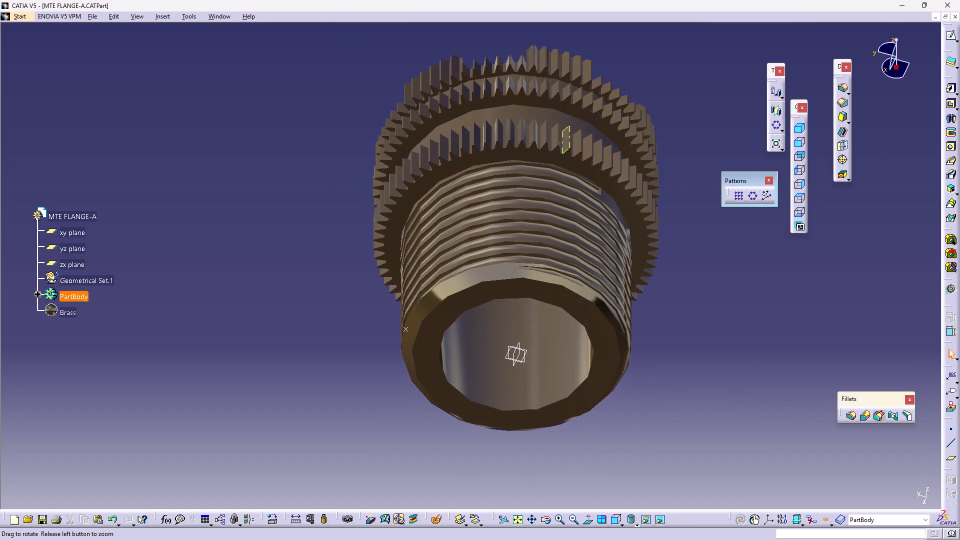
pyautogui.moveTo(512, 92); pyautogui.dragTo(527, 77, button='right')
pyautogui.moveTo(512, 92); pyautogui.dragTo(527, 77, button='middle')
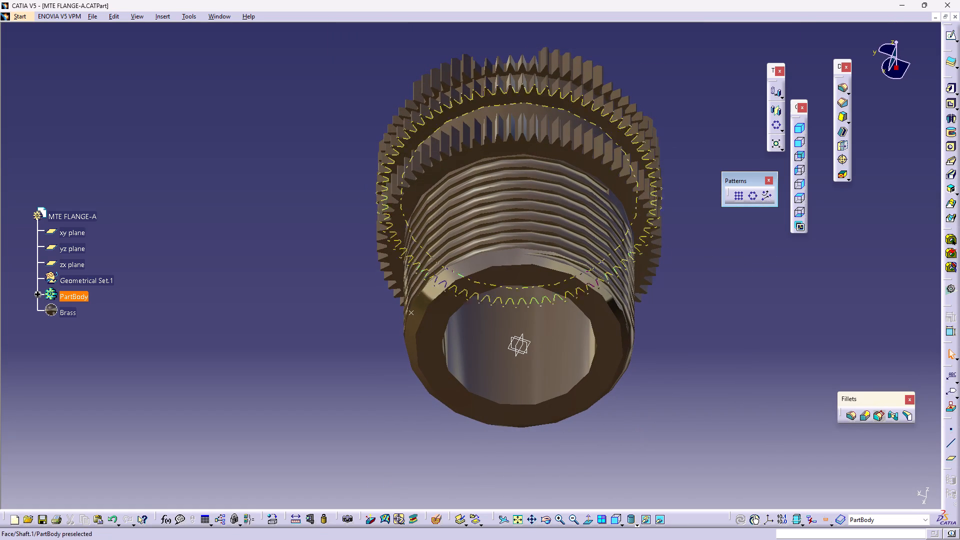
pyautogui.doubleClick(706, 90)
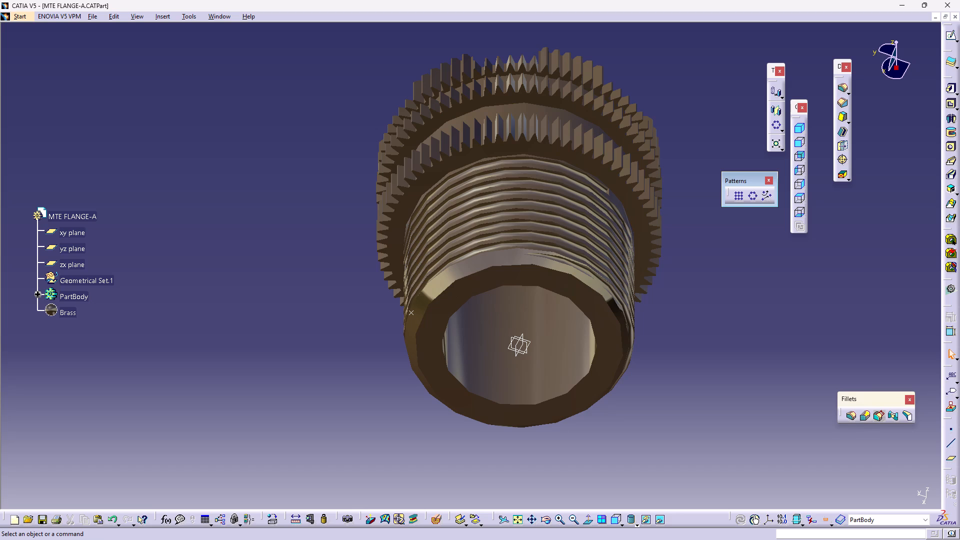
pyautogui.moveTo(628, 226); pyautogui.dragTo(533, 404, button='middle')
pyautogui.moveTo(615, 258); pyautogui.dragTo(533, 404, button='right')
pyautogui.moveTo(536, 395); pyautogui.dragTo(542, 290, button='middle')
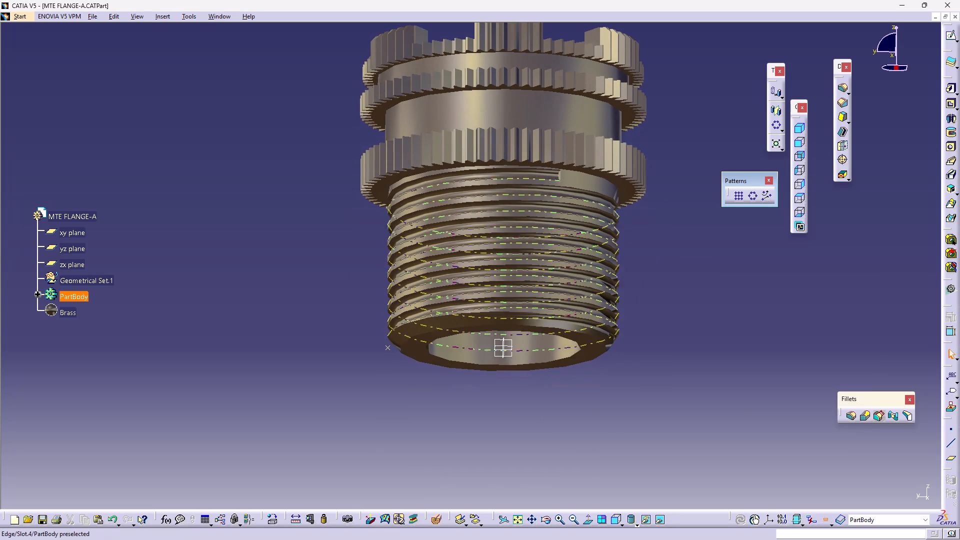
pyautogui.tripleClick(627, 322)
pyautogui.moveTo(633, 289); pyautogui.dragTo(558, 382, button='middle')
pyautogui.moveTo(621, 310); pyautogui.dragTo(558, 382, button='right')
pyautogui.doubleClick(640, 343)
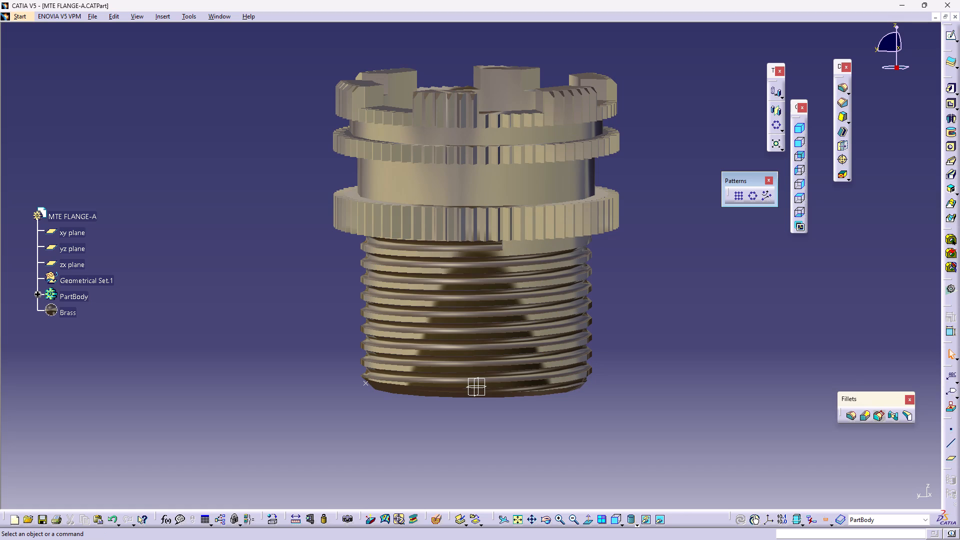
pyautogui.doubleClick(647, 336)
# Start saving the MTE FLANGE-A part and browse to the Designing > Bentline > Dhuryodhan folder on drive D.
pyautogui.doubleClick(78, 219)
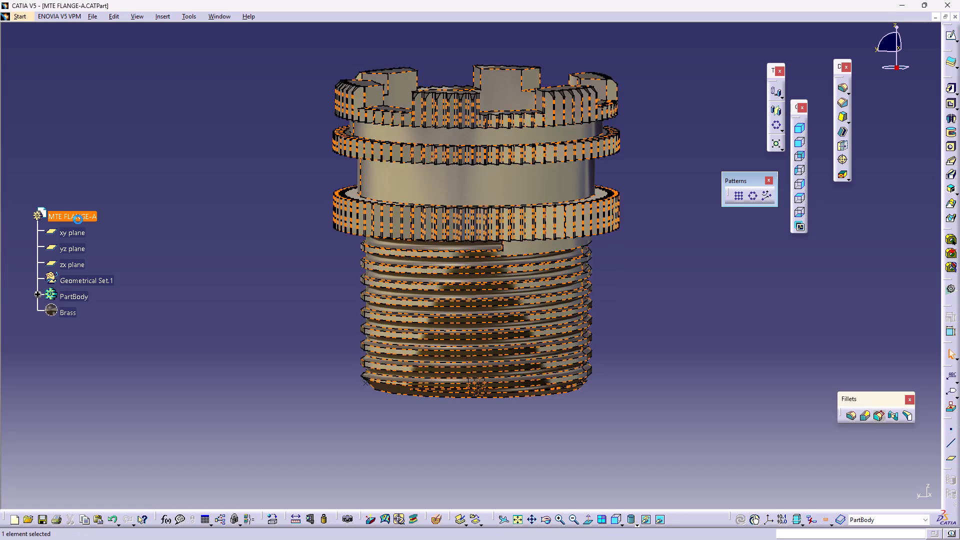
pyautogui.doubleClick(78, 219)
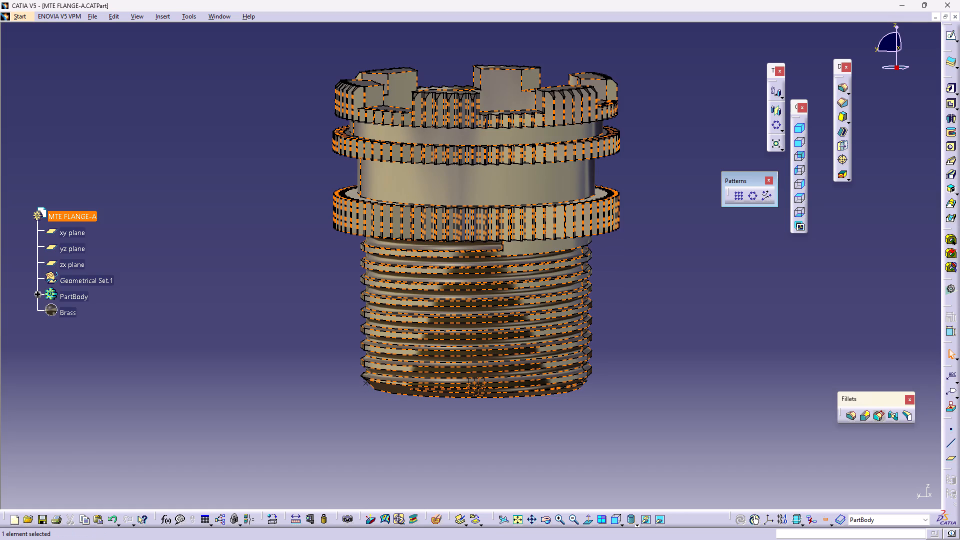
pyautogui.hotkey('ctrl', 's')
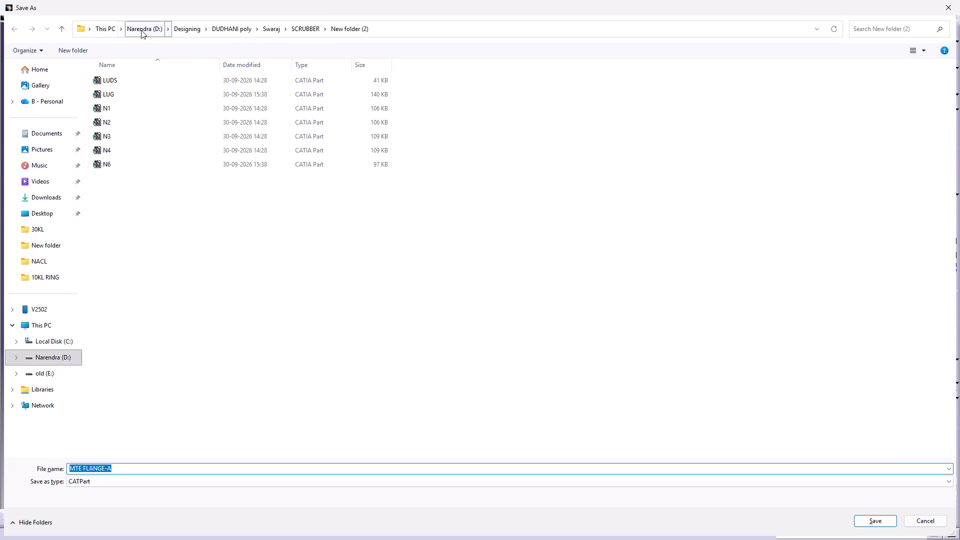
pyautogui.click(132, 28)
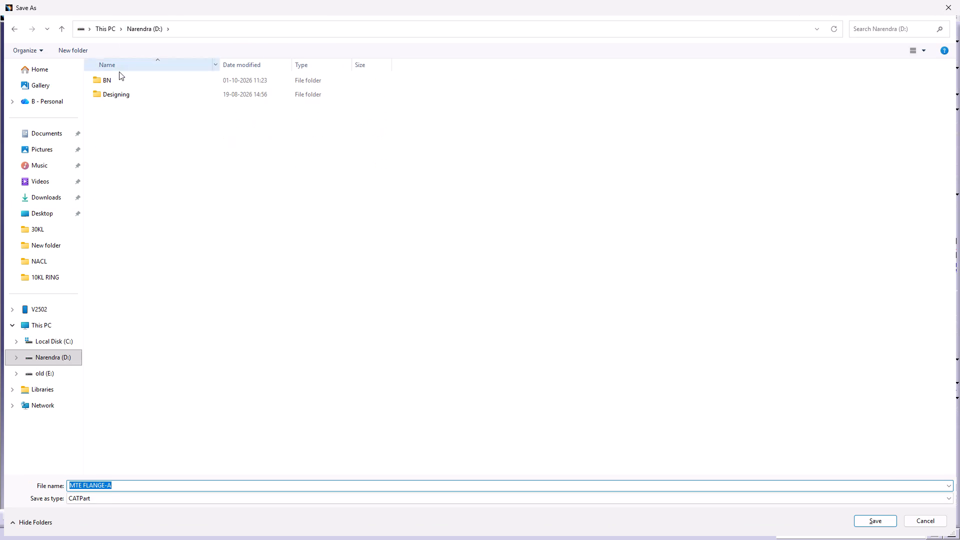
pyautogui.click(109, 27)
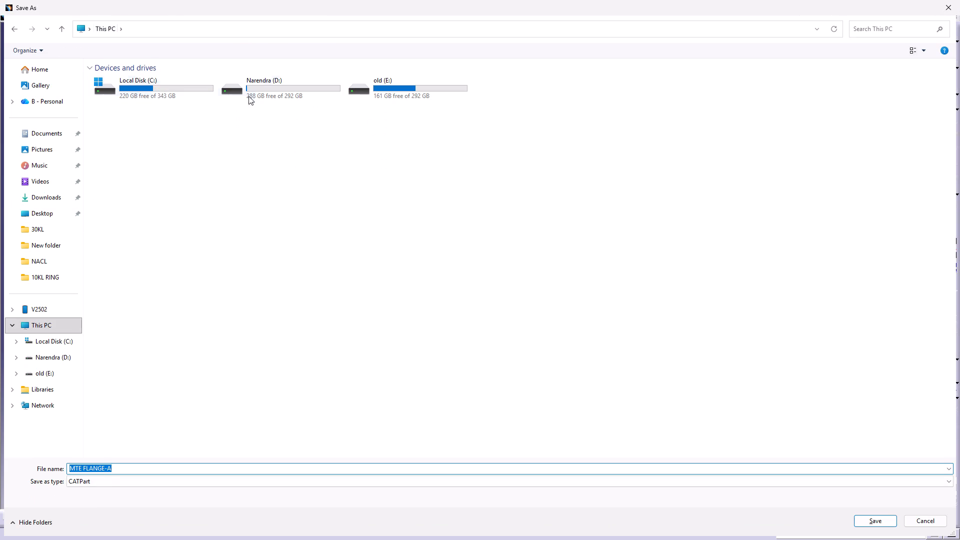
pyautogui.doubleClick(282, 88)
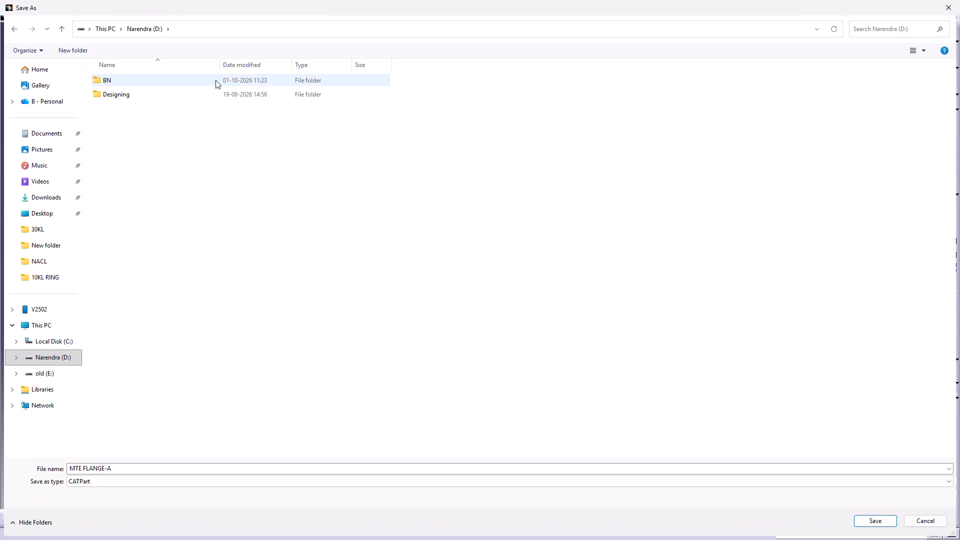
pyautogui.doubleClick(138, 90)
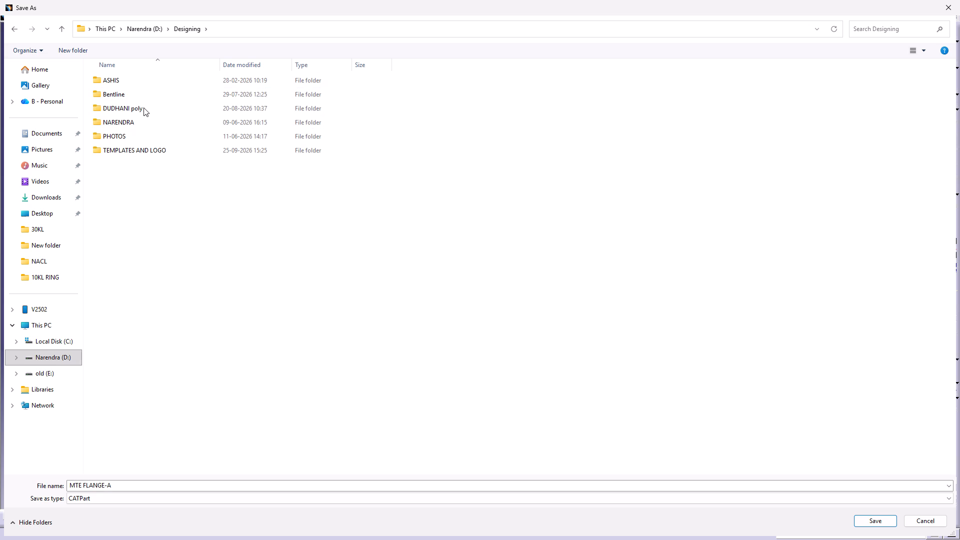
pyautogui.doubleClick(144, 107)
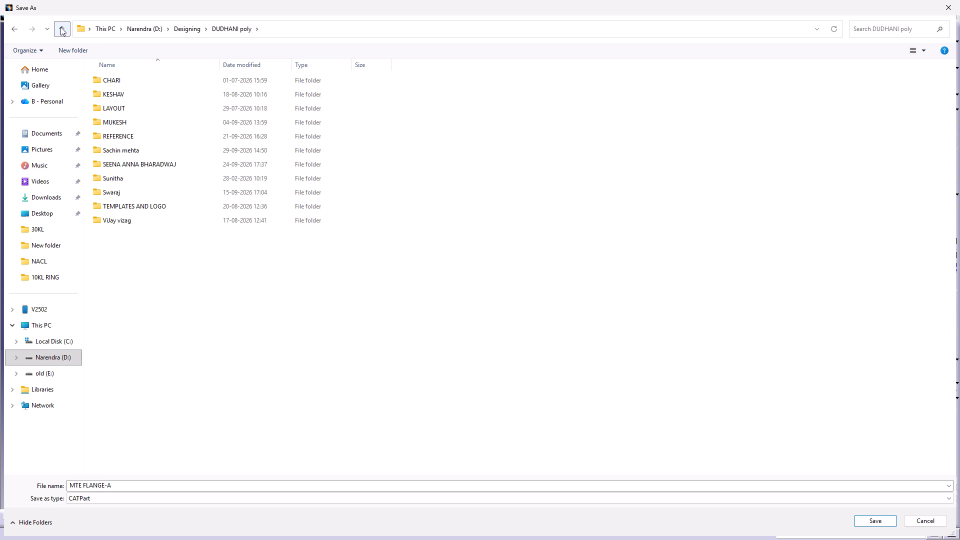
pyautogui.click(60, 27)
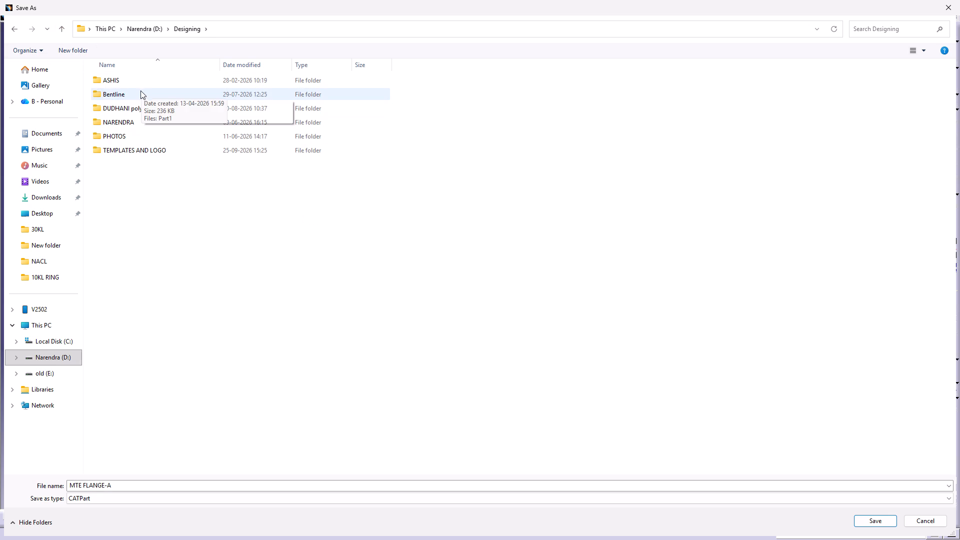
pyautogui.click(139, 94)
pyautogui.doubleClick(139, 94)
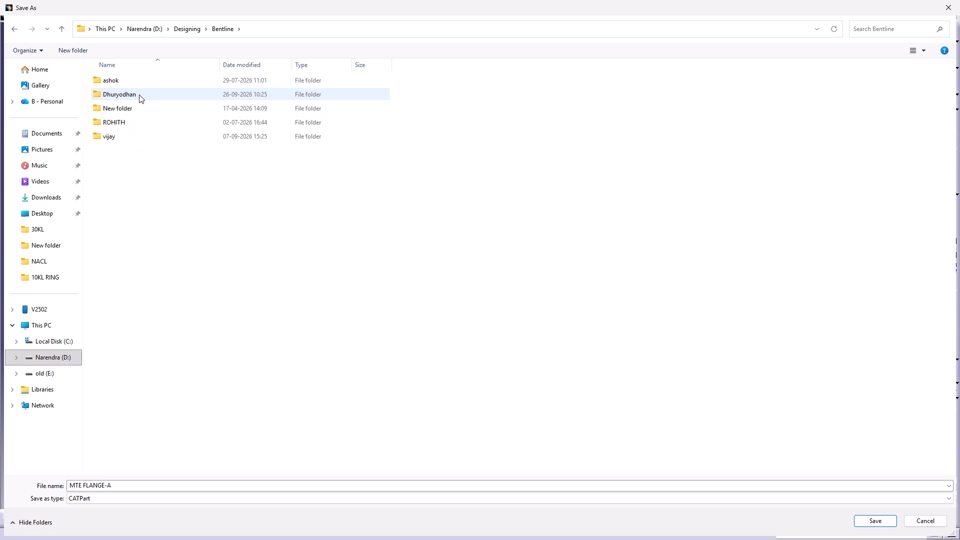
pyautogui.doubleClick(139, 94)
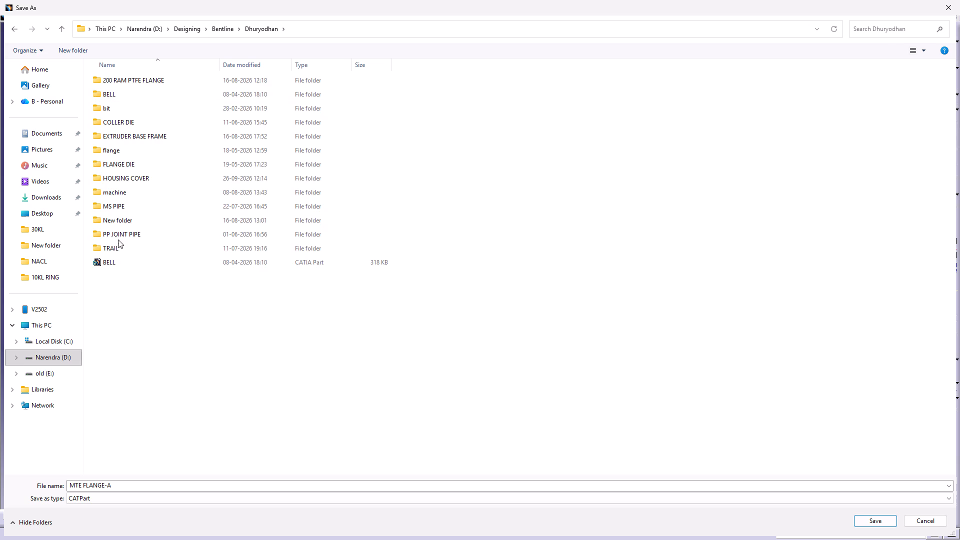
# Create a new folder named FLANGES inside the Dhuryodhan folder.
pyautogui.rightClick(121, 280)
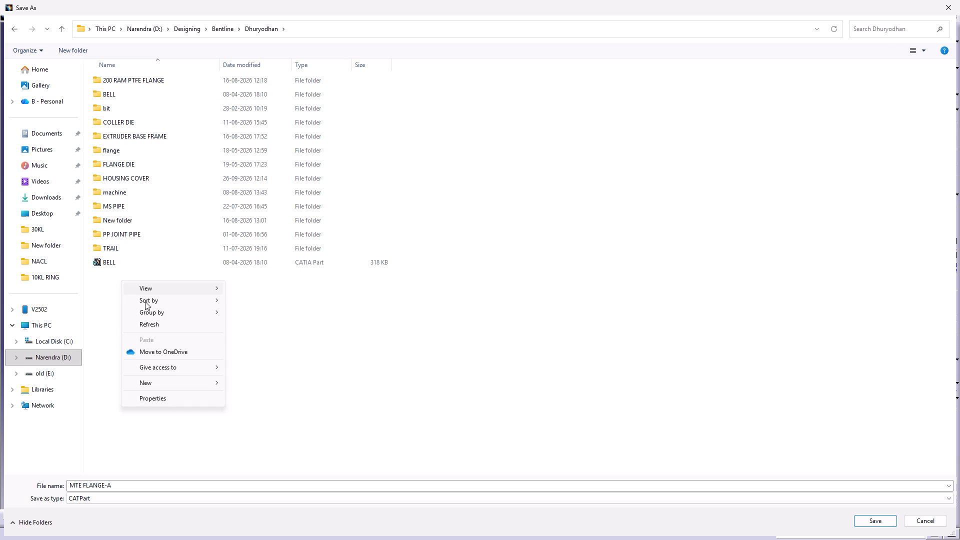
pyautogui.click(158, 380)
pyautogui.click(256, 186)
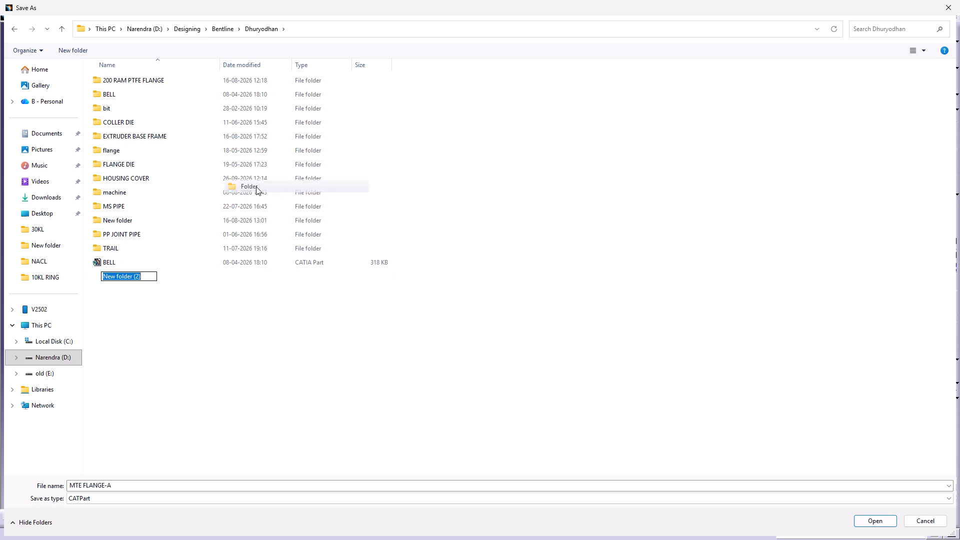
pyautogui.write('FL')
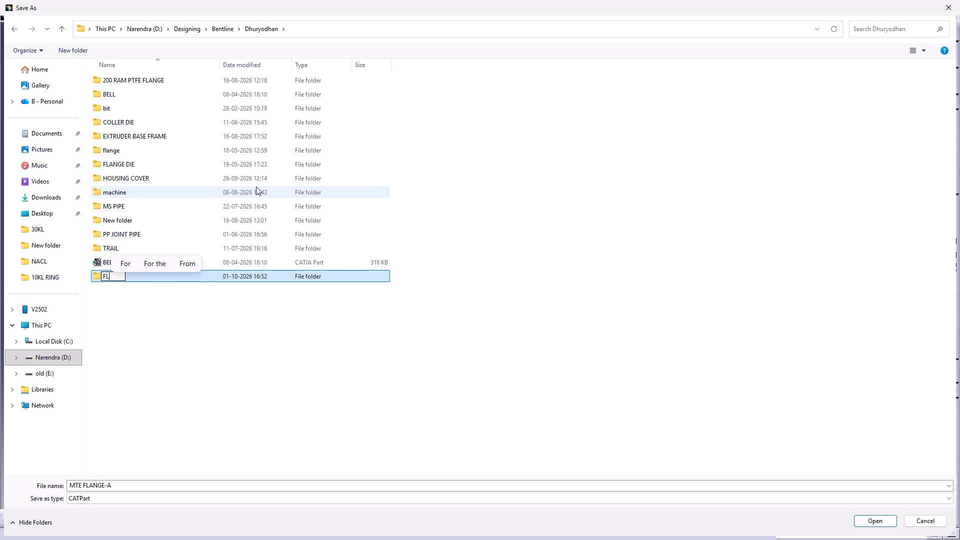
pyautogui.write('ANGES')
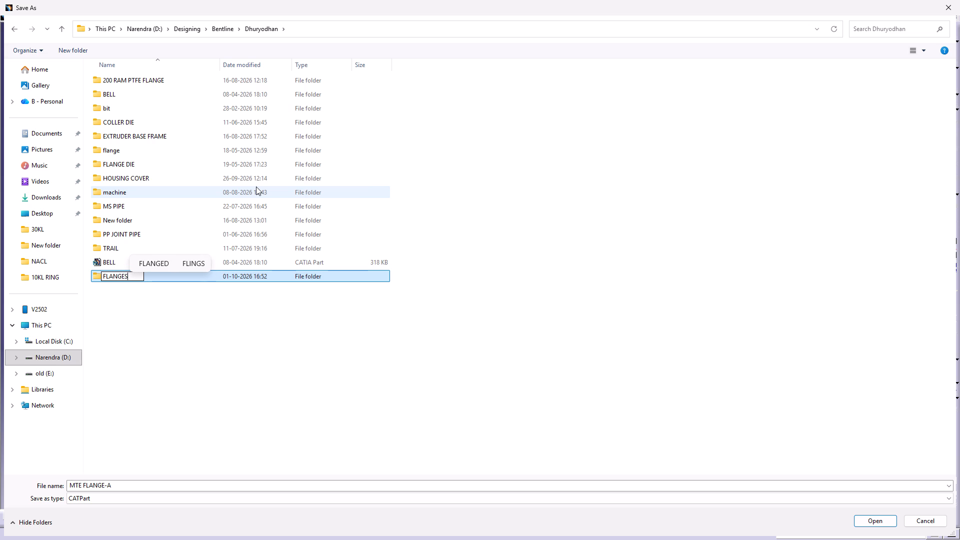
pyautogui.press('Return')
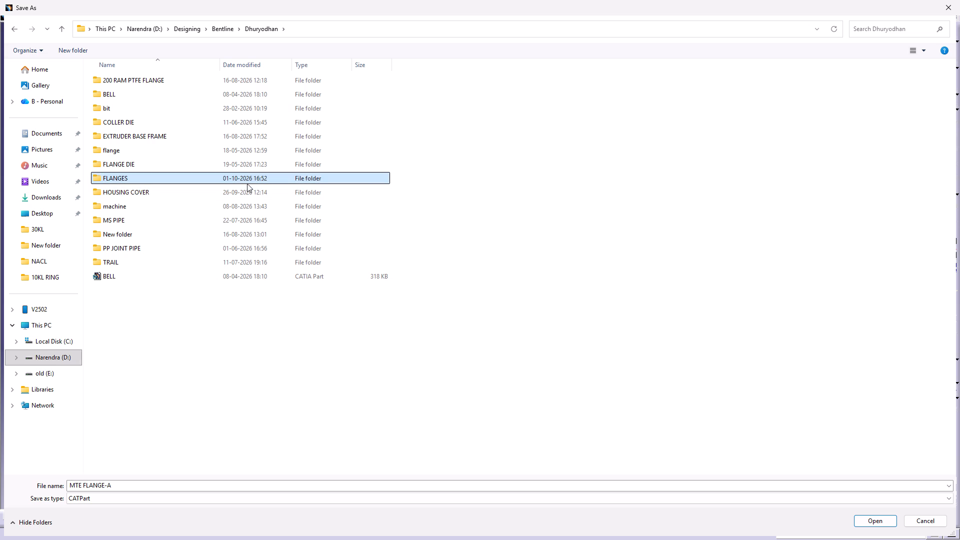
# Save the part in the FLANGES folder as a CATPart named MTE FLANGE-A.
pyautogui.doubleClick(259, 175)
pyautogui.click(864, 515)
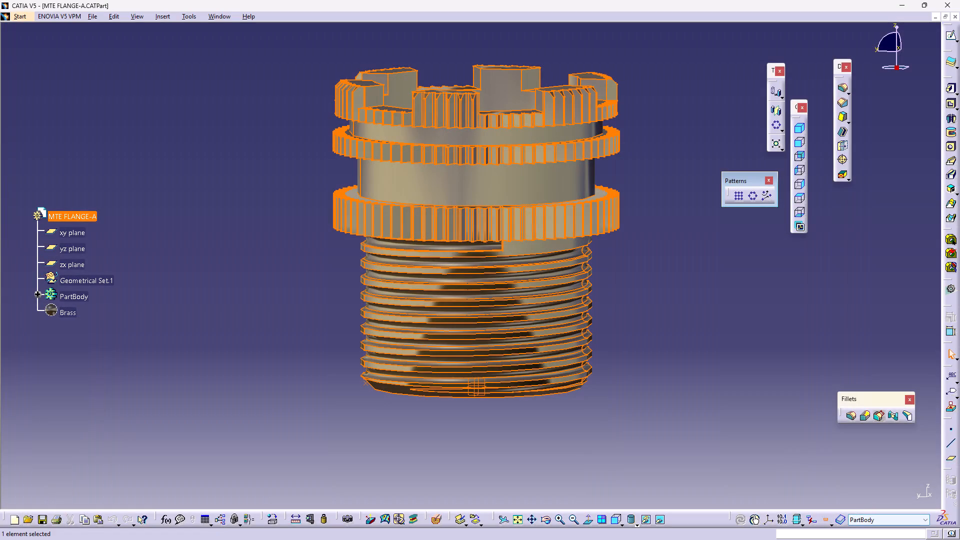
# Examine the flange's threaded sleeve and chamfered bottom end from the side and from below.
pyautogui.click(664, 356)
pyautogui.moveTo(661, 356); pyautogui.dragTo(642, 361, button='middle')
pyautogui.moveTo(660, 357); pyautogui.dragTo(642, 361, button='right')
pyautogui.rightClick(642, 361)
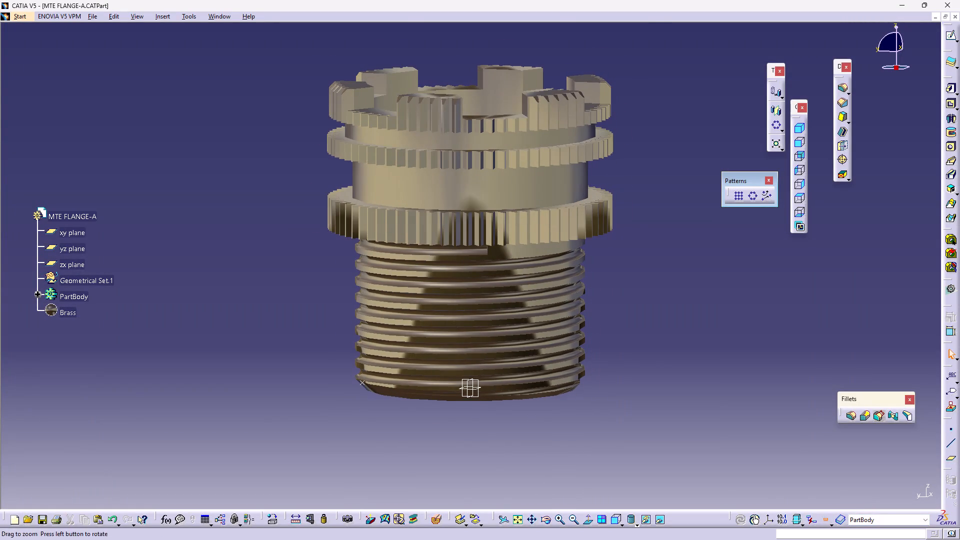
pyautogui.moveTo(642, 361); pyautogui.dragTo(639, 340, button='middle')
pyautogui.moveTo(635, 378); pyautogui.dragTo(675, 309, button='middle')
pyautogui.moveTo(635, 378); pyautogui.dragTo(675, 309, button='right')
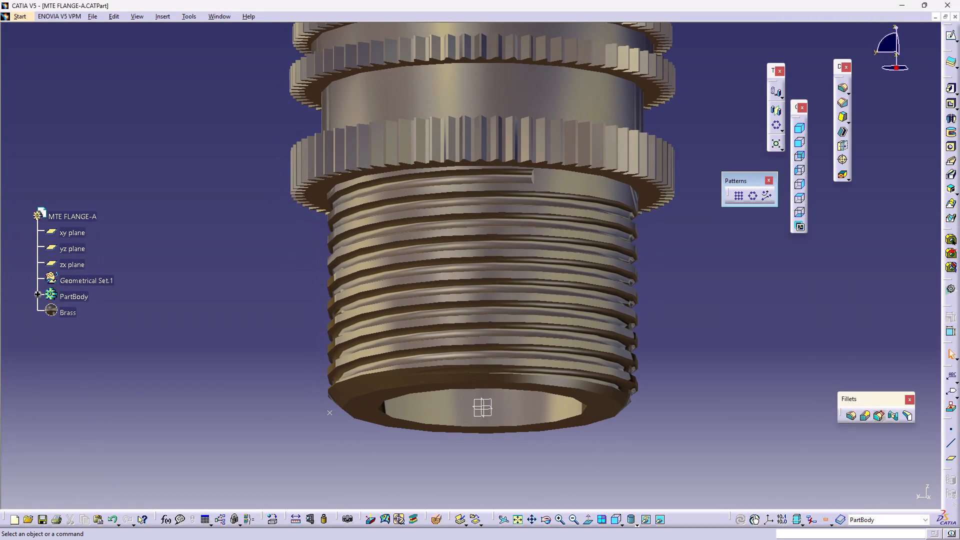
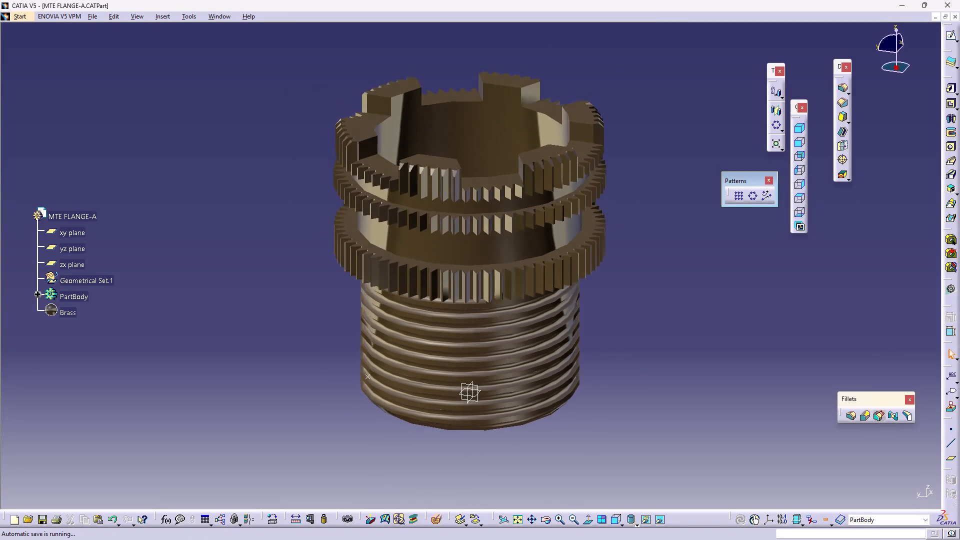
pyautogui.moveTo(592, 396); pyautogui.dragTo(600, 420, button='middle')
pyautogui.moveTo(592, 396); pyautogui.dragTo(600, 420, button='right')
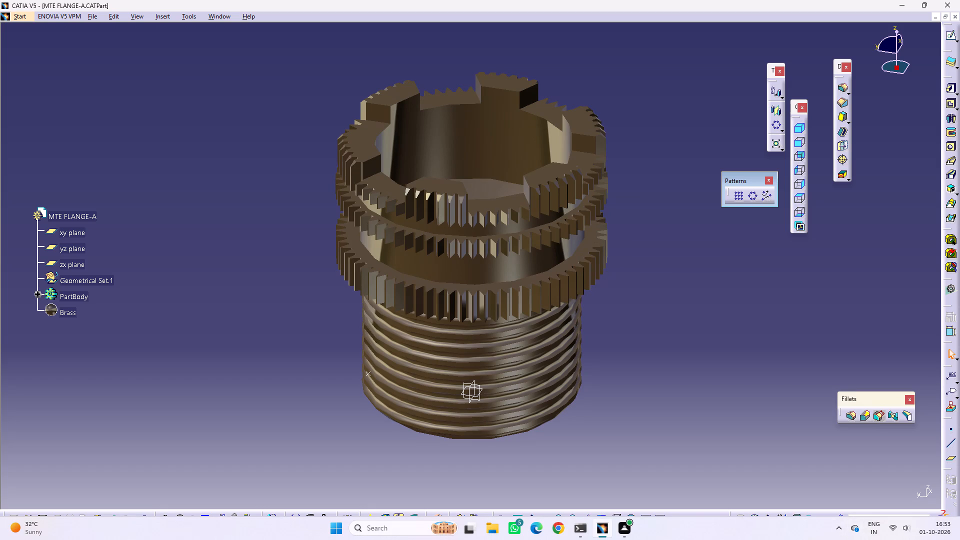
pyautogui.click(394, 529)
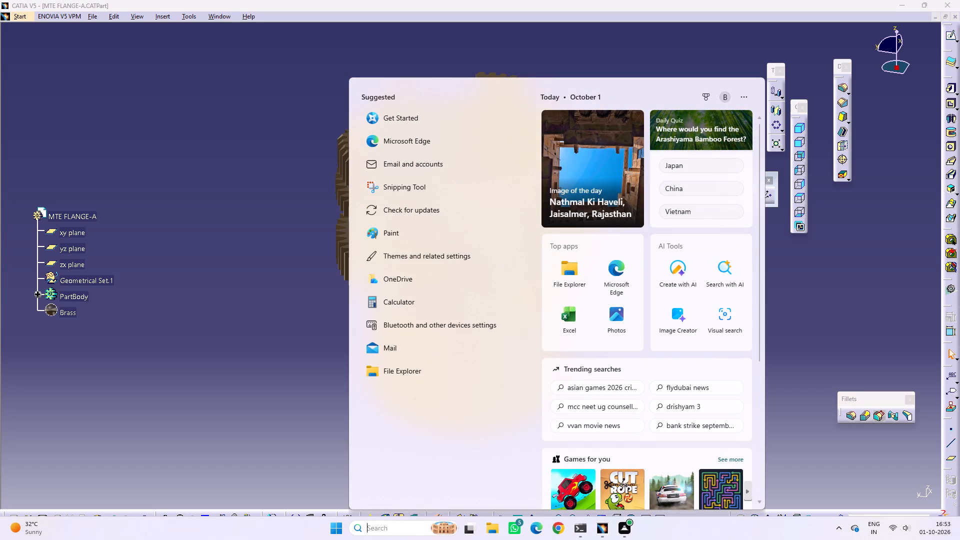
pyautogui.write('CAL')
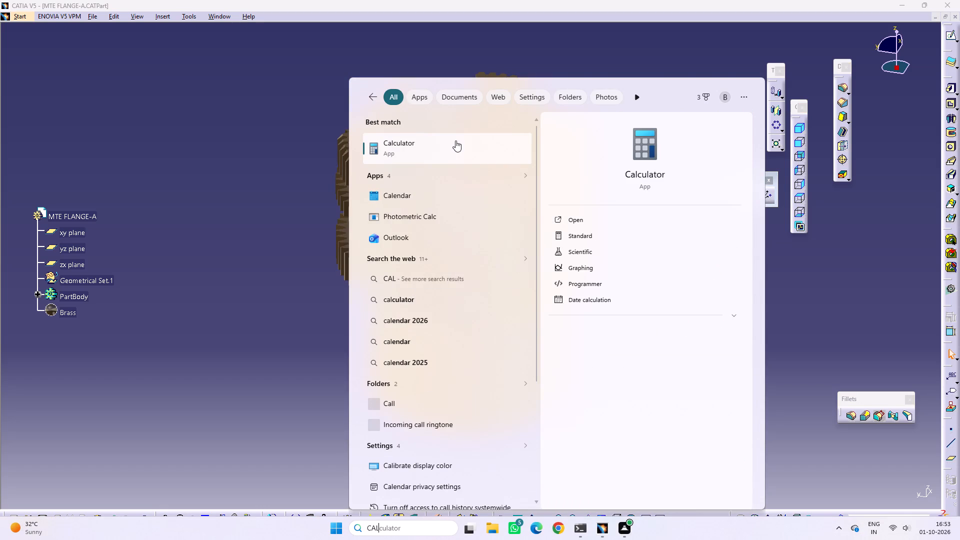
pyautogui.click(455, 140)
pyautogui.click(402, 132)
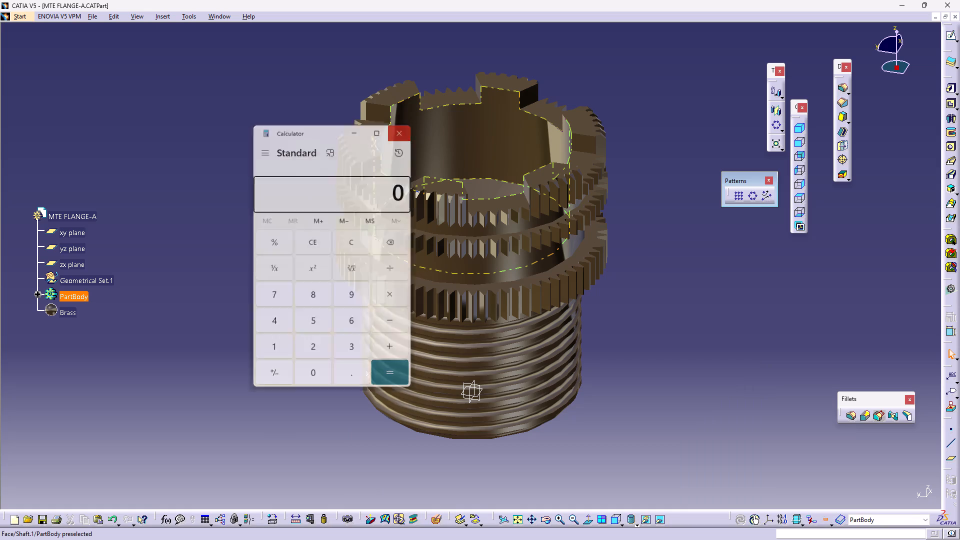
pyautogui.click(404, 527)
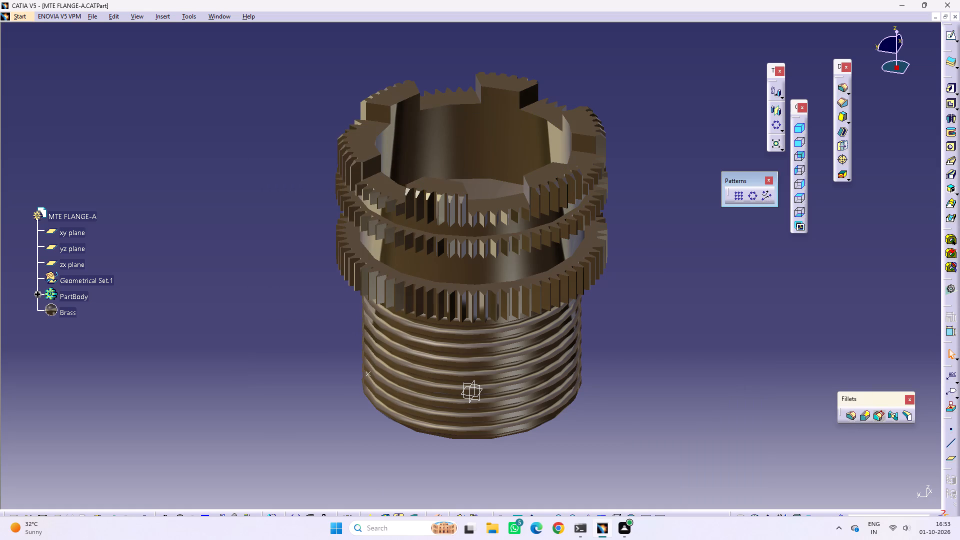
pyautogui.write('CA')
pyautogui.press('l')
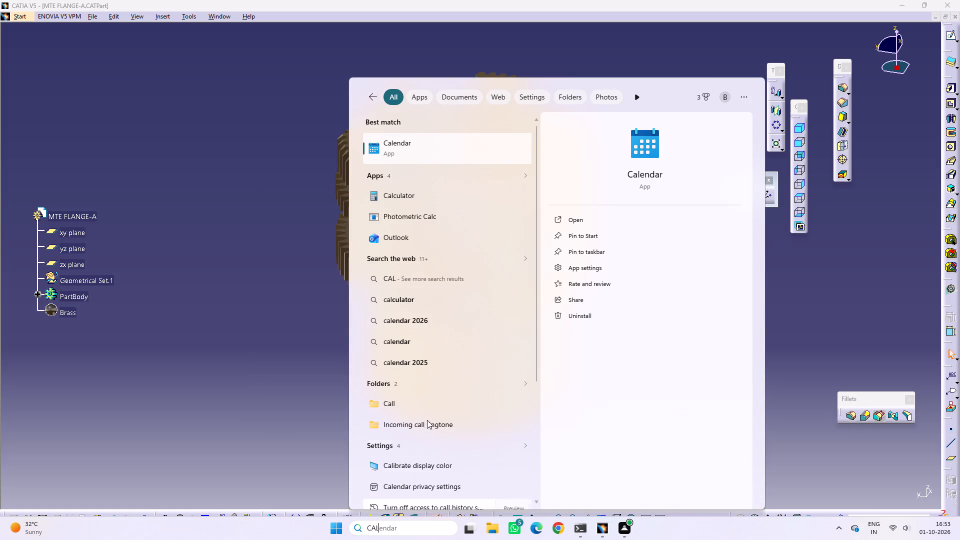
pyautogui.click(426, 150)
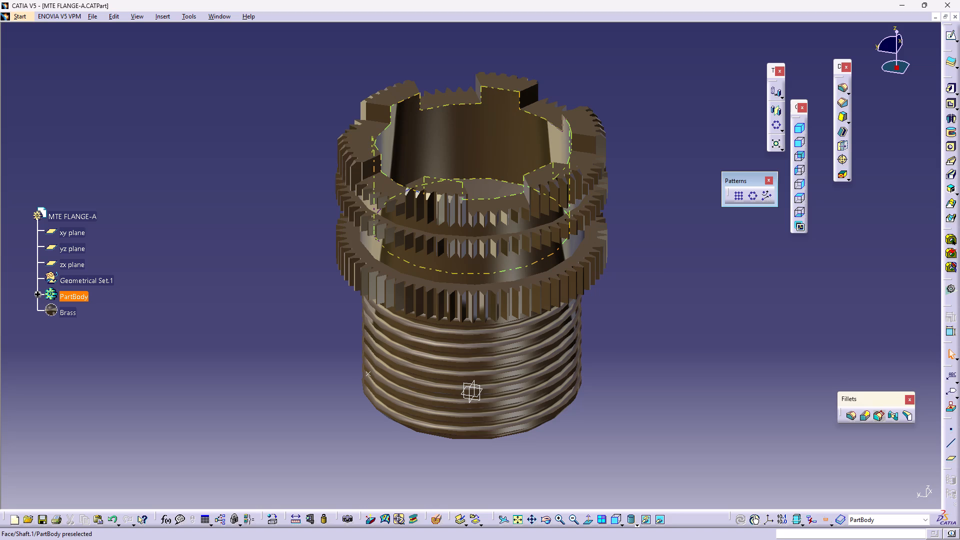
# Examine the flange's notched rim, toothed rings and threaded sleeve from an isometric view and several angles, both whole and close up.
pyautogui.moveTo(616, 299); pyautogui.dragTo(539, 279, button='middle')
pyautogui.rightClick(501, 222)
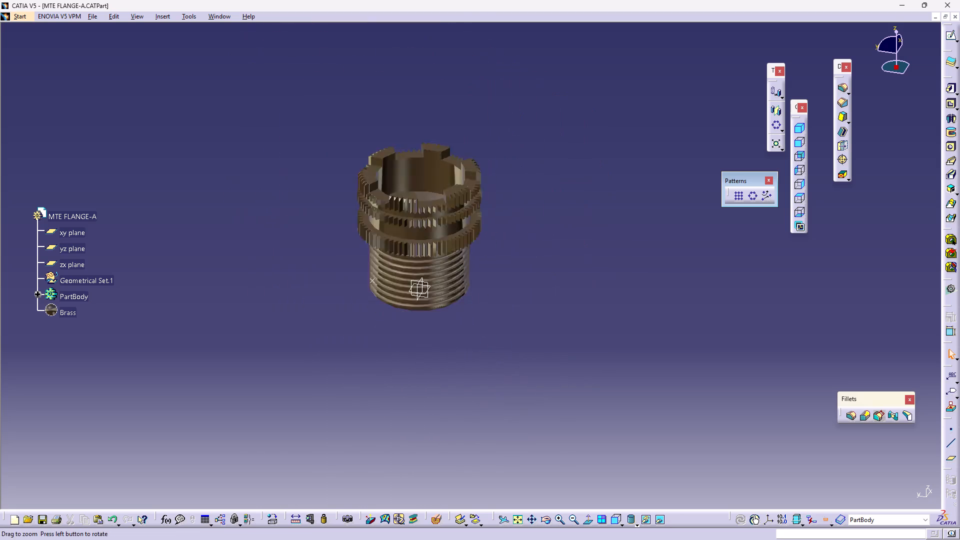
pyautogui.moveTo(539, 279); pyautogui.dragTo(558, 204, button='middle')
pyautogui.moveTo(626, 343); pyautogui.dragTo(567, 270, button='right')
pyautogui.rightClick(567, 267)
pyautogui.moveTo(513, 202); pyautogui.dragTo(507, 259, button='middle')
pyautogui.moveTo(513, 216); pyautogui.dragTo(511, 256, button='right')
pyautogui.moveTo(506, 265); pyautogui.dragTo(574, 276, button='middle')
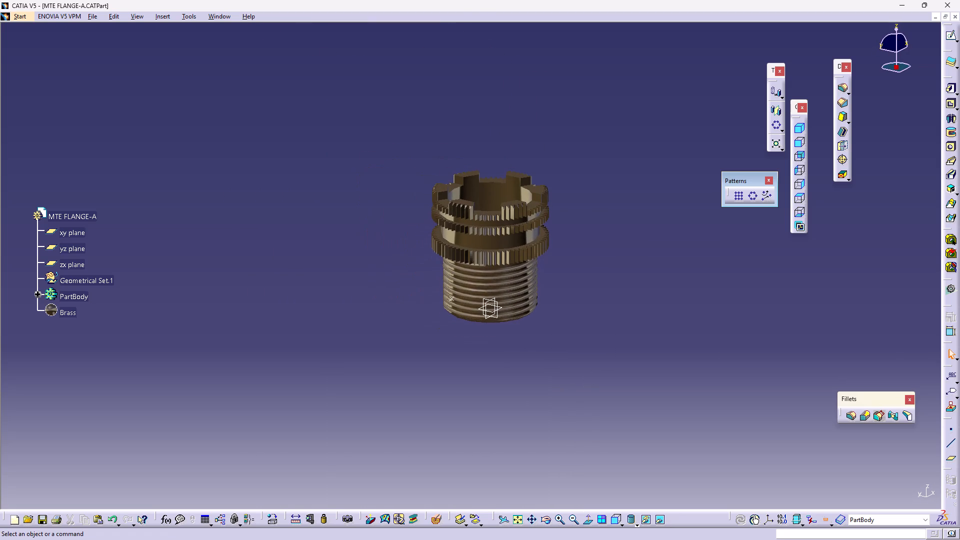
pyautogui.click(655, 258)
pyautogui.click(798, 126)
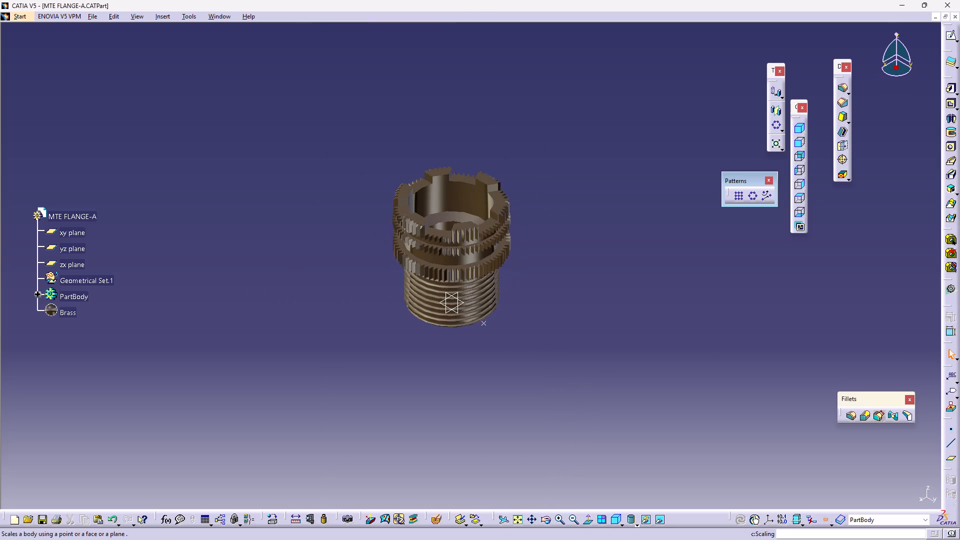
pyautogui.moveTo(563, 273); pyautogui.dragTo(623, 188, button='middle')
pyautogui.rightClick(617, 269)
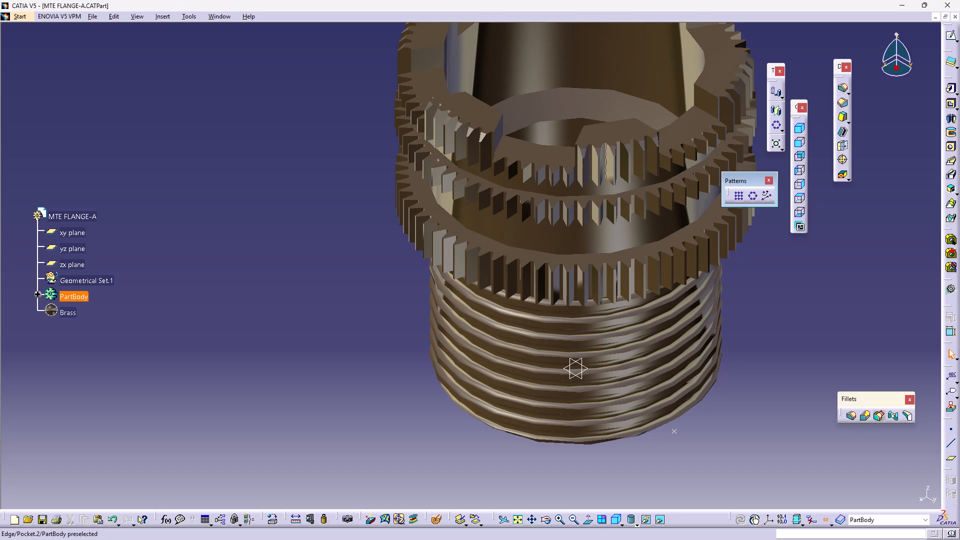
pyautogui.moveTo(747, 335); pyautogui.dragTo(709, 336, button='middle')
pyautogui.moveTo(747, 335); pyautogui.dragTo(709, 336, button='right')
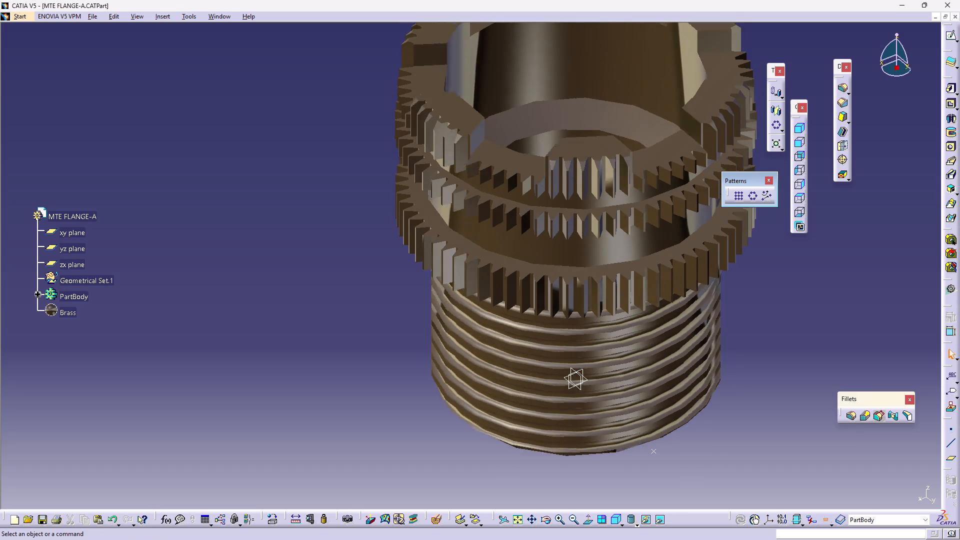
pyautogui.moveTo(709, 336); pyautogui.dragTo(602, 359, button='right')
pyautogui.moveTo(709, 336); pyautogui.dragTo(603, 360, button='middle')
pyautogui.moveTo(632, 372); pyautogui.dragTo(570, 291, button='middle')
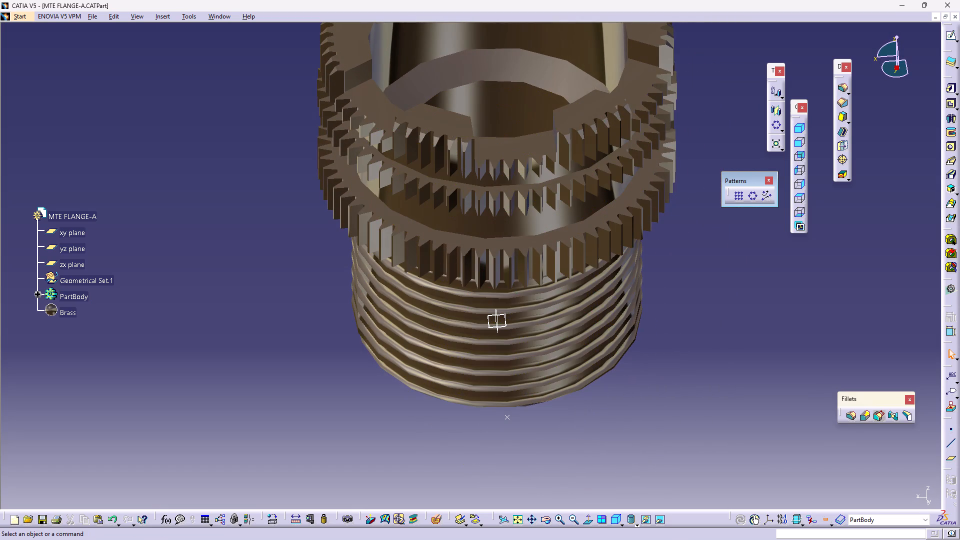
pyautogui.click(700, 310)
pyautogui.moveTo(697, 287); pyautogui.dragTo(690, 345, button='middle')
pyautogui.rightClick(686, 334)
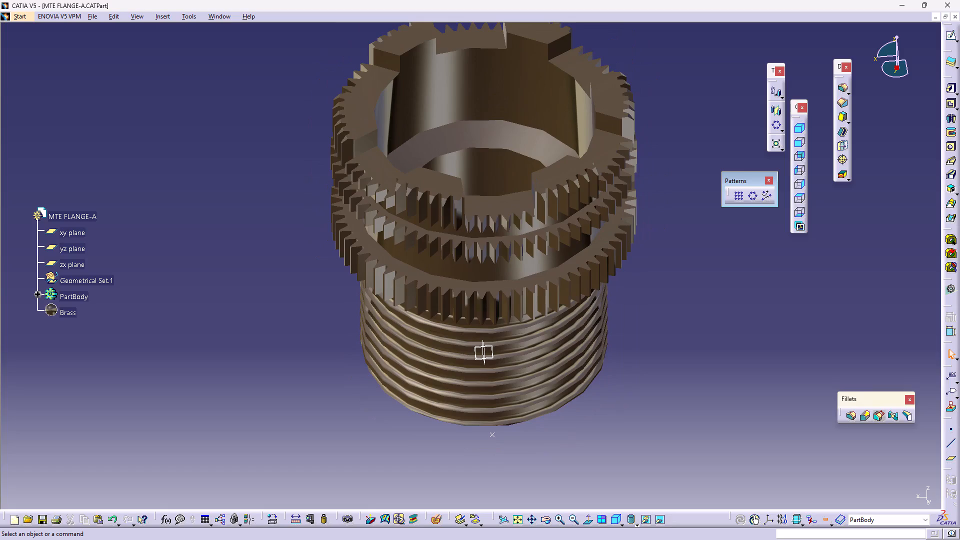
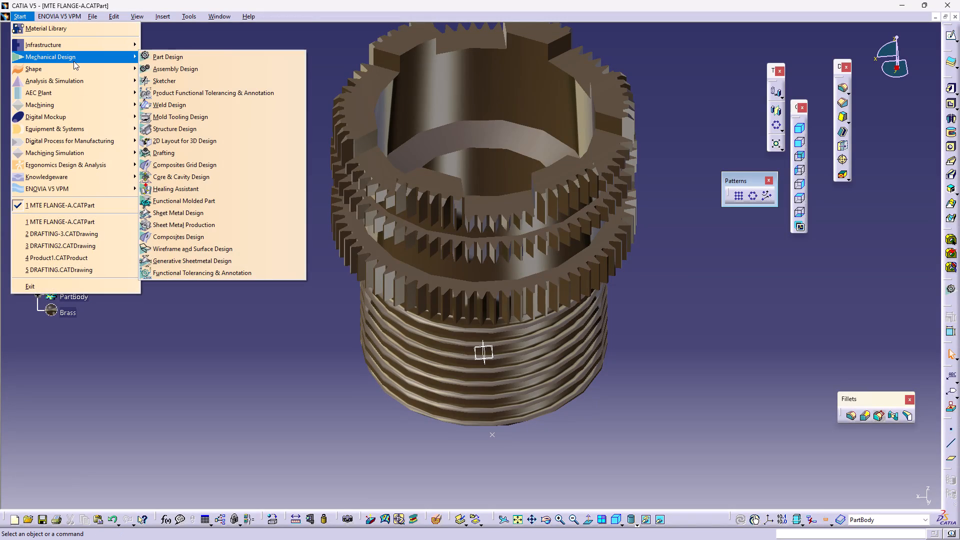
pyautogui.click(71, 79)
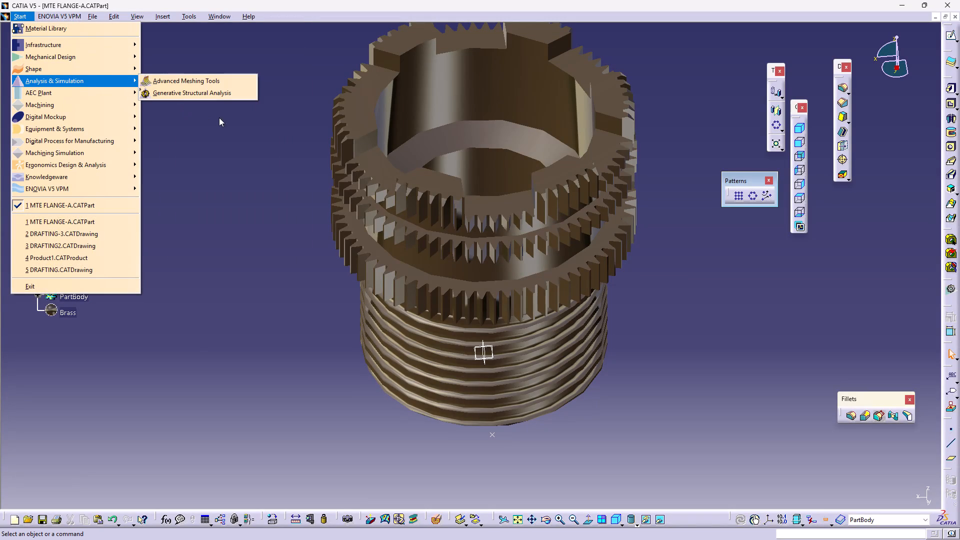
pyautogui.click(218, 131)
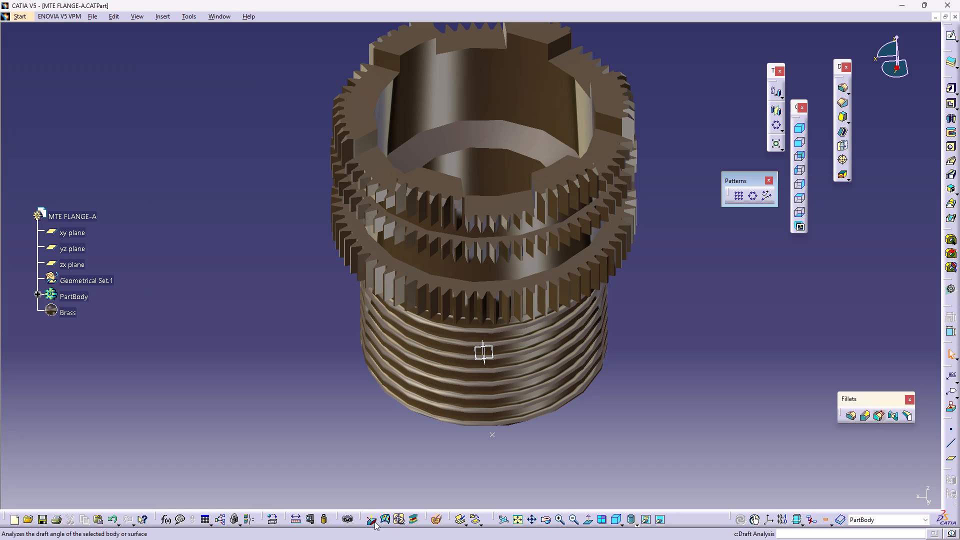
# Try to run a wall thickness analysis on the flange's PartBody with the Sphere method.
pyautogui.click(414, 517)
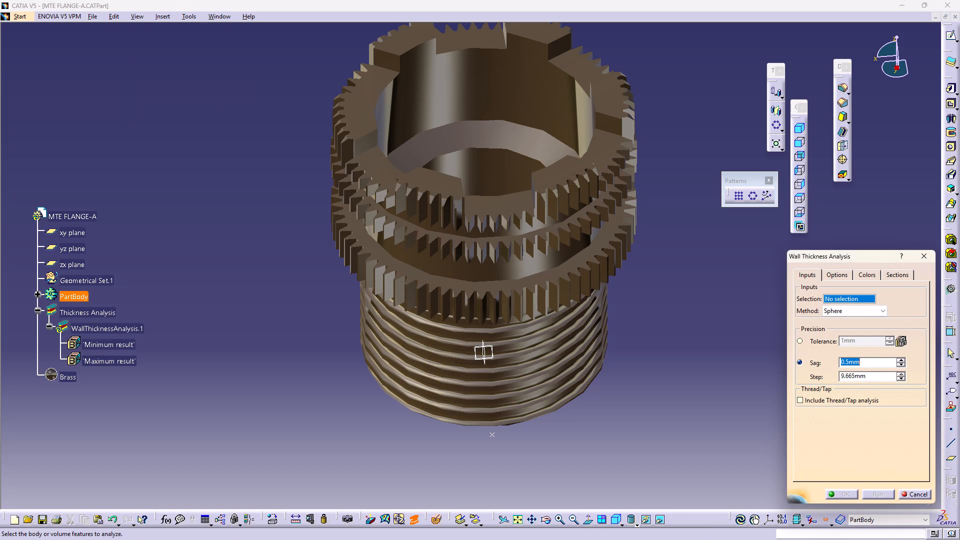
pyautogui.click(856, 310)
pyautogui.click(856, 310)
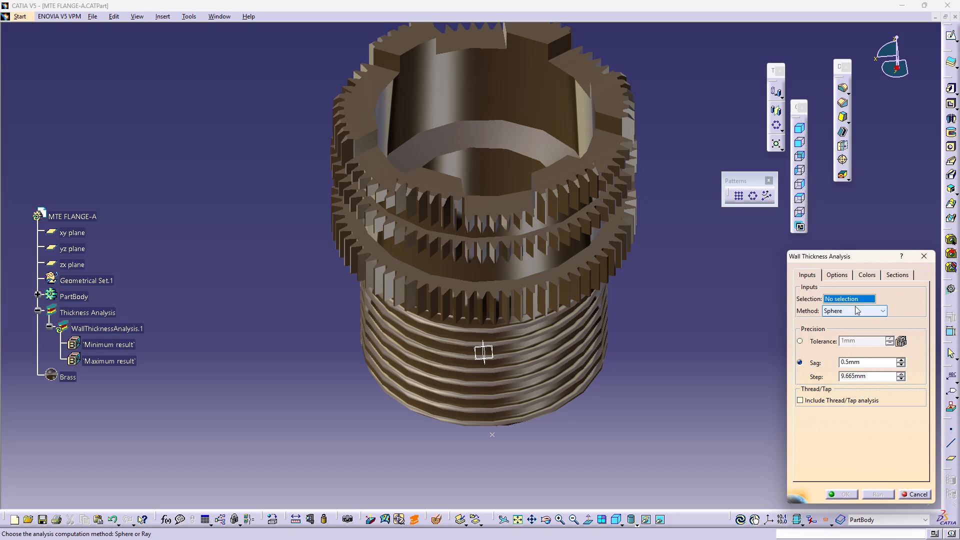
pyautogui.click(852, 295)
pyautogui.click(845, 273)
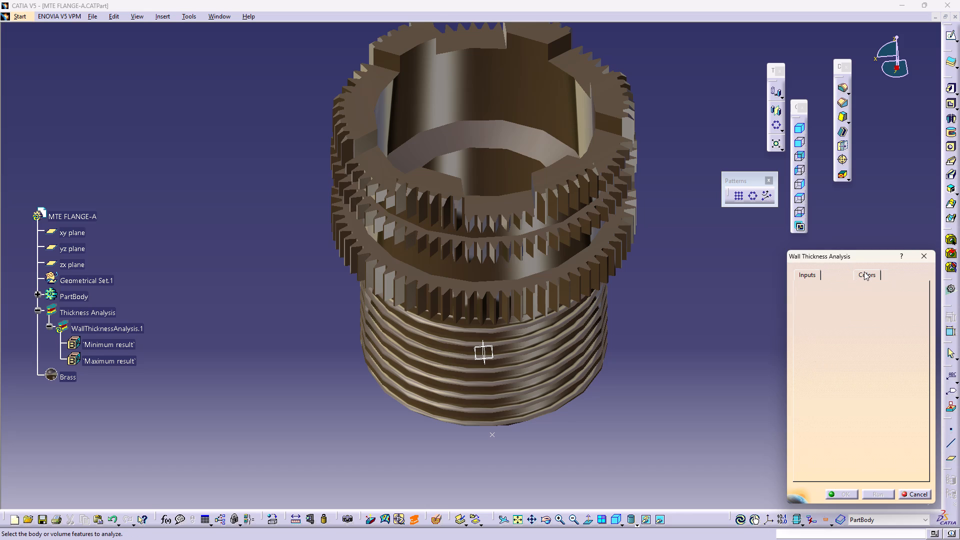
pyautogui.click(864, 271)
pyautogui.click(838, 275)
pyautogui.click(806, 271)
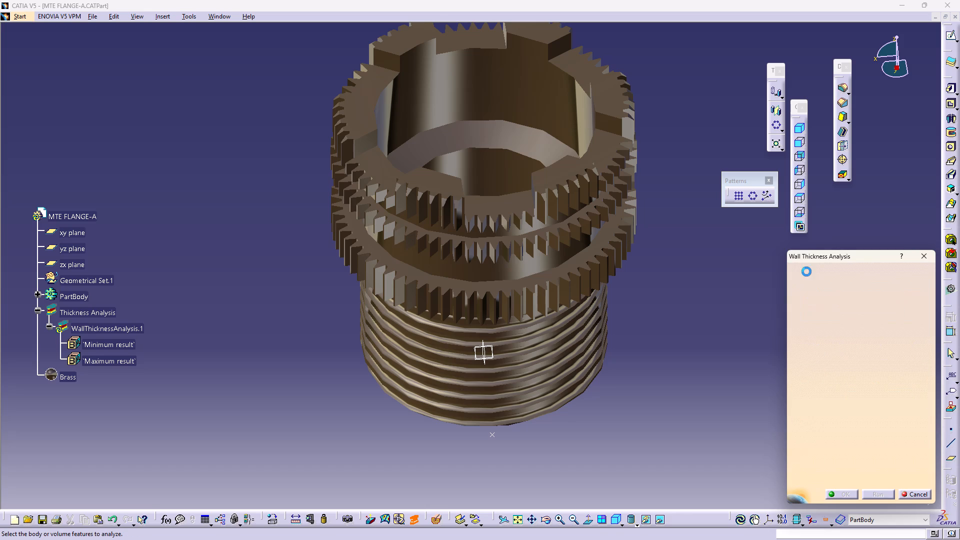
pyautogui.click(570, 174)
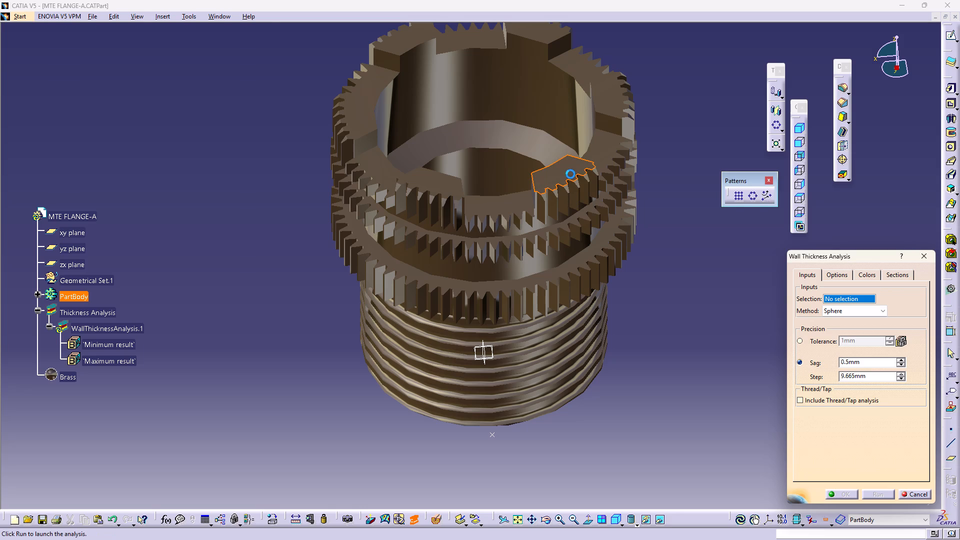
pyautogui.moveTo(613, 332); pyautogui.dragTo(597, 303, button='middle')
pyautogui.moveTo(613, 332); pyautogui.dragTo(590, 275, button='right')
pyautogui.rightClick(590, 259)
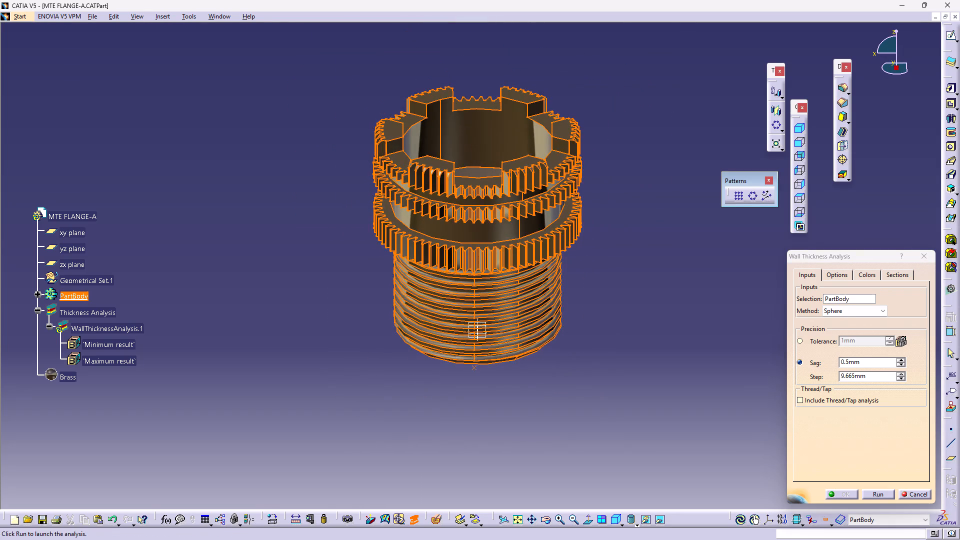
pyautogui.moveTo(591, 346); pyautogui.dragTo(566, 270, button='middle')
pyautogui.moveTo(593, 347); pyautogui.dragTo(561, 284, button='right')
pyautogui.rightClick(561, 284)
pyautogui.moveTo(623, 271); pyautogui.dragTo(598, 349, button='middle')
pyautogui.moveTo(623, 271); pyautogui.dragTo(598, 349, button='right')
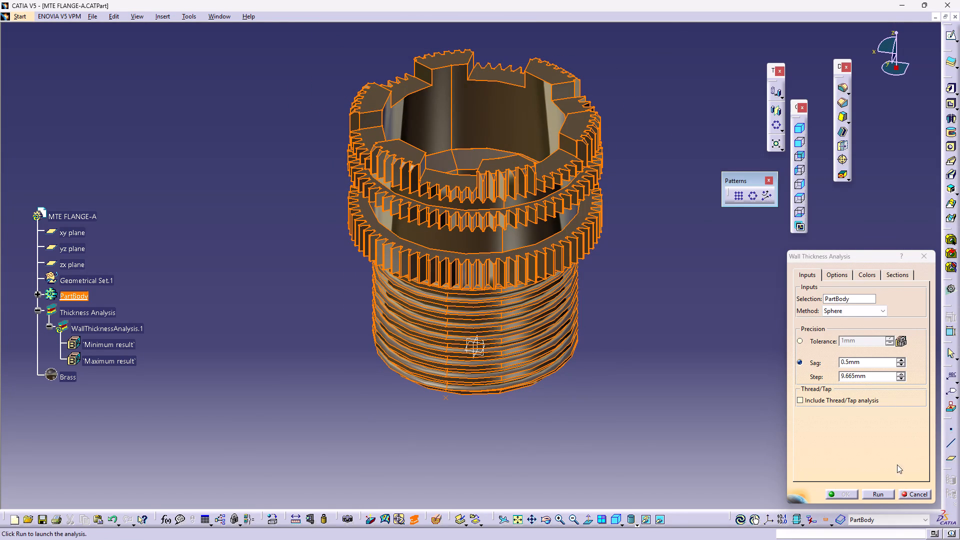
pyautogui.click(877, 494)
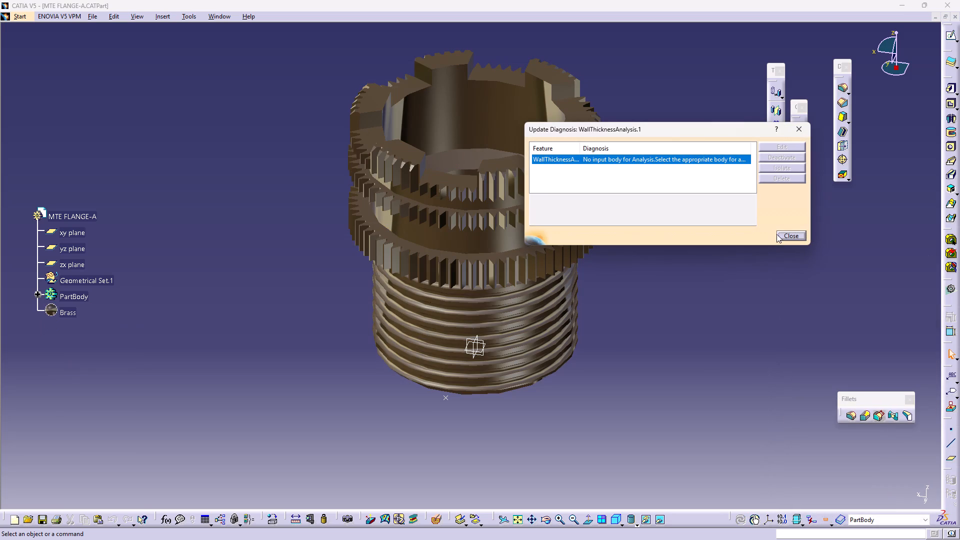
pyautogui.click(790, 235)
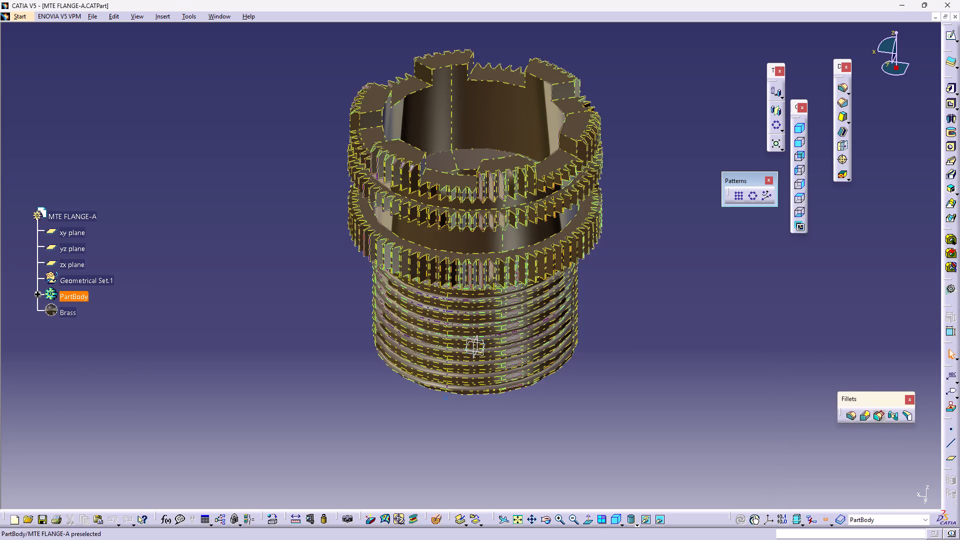
# Expand the PartBody in the specification tree to review its features beside the whole flange.
pyautogui.click(38, 296)
pyautogui.scroll(-3, 103, 420)
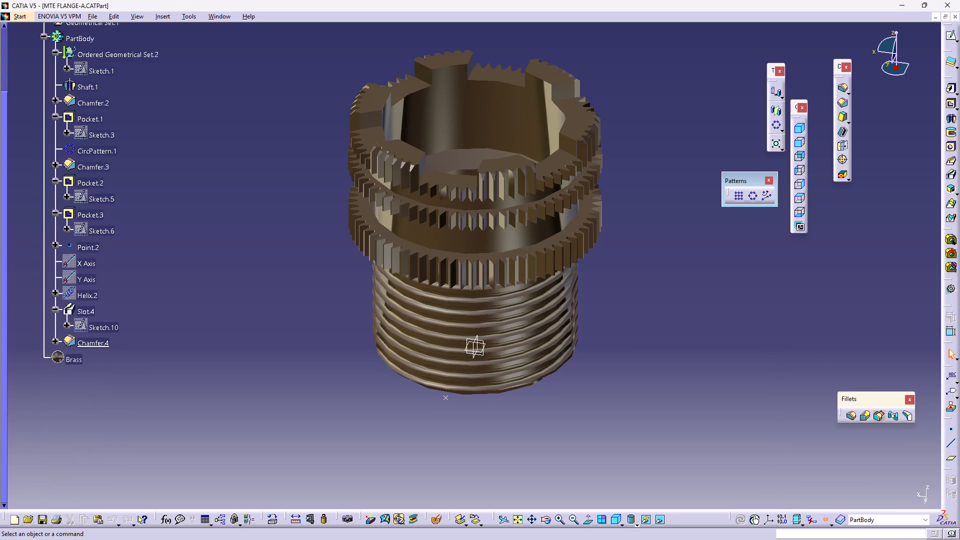
pyautogui.moveTo(202, 340); pyautogui.dragTo(219, 369, button='middle')
pyautogui.rightClick(202, 340)
pyautogui.moveTo(287, 346); pyautogui.dragTo(278, 361, button='middle')
# Save the MTE FLANGE-A part.
pyautogui.hotkey('ctrl', 's')
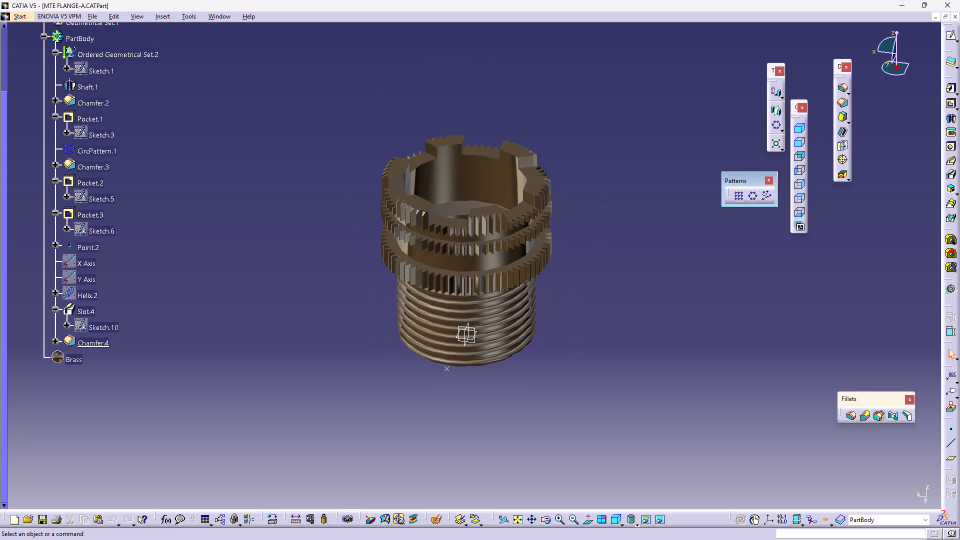
pyautogui.hotkey('ctrl', 's')
pyautogui.hotkey('ctrl', 's')
pyautogui.hotkey('ctrl', 's')
pyautogui.hotkey('ctrl', 's')
pyautogui.hotkey('ctrl', 's')
pyautogui.hotkey('ctrl', 's')
pyautogui.hotkey('ctrl', 's')
pyautogui.hotkey('ctrl', 's')
pyautogui.hotkey('ctrl', 's')
pyautogui.hotkey('ctrl', 's')
pyautogui.hotkey('ctrl', 's')
pyautogui.hotkey('ctrl', 's')
pyautogui.hotkey('ctrl', 's')
pyautogui.hotkey('ctrl', 's')
pyautogui.hotkey('ctrl', 's')
pyautogui.hotkey('ctrl', 's')
pyautogui.hotkey('ctrl', 's')
pyautogui.hotkey('ctrl', 's')
pyautogui.hotkey('ctrl', 's')
pyautogui.hotkey('ctrl', 's')
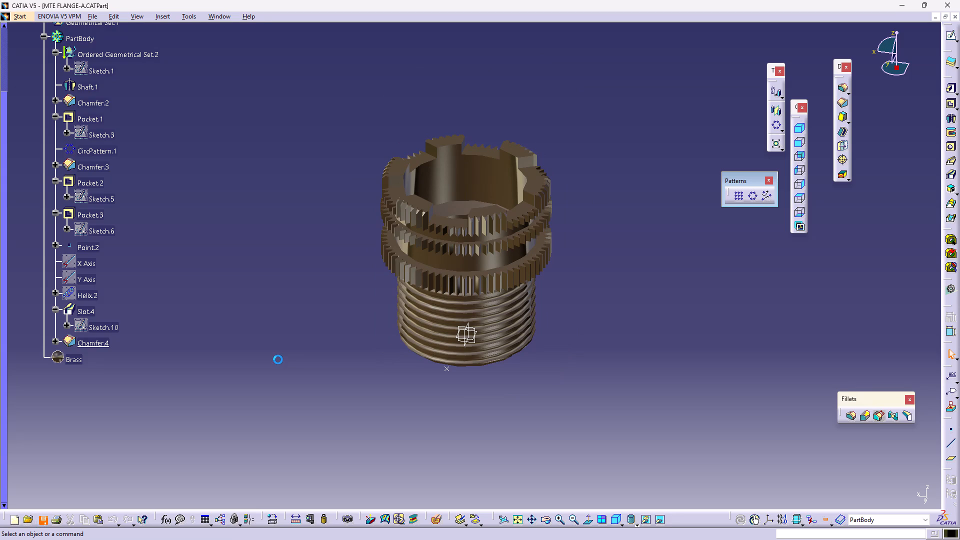